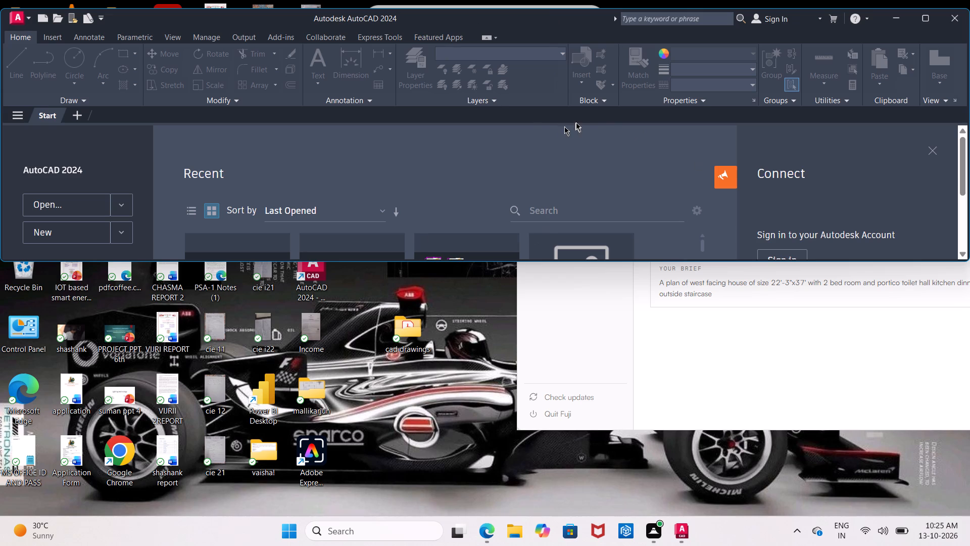
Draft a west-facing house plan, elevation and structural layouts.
Maximize the AutoCAD window and create a new blank drawing.
left_click(924, 12)
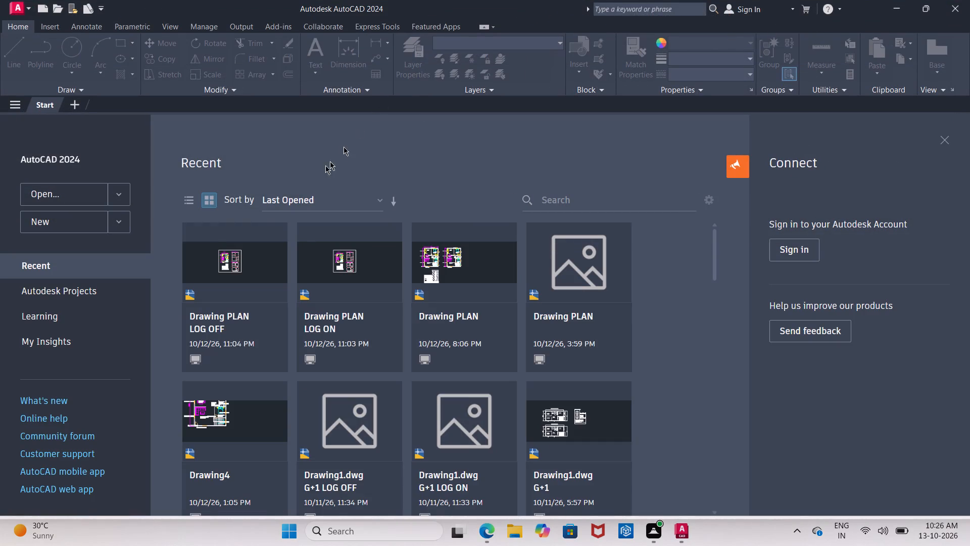
left_click(87, 215)
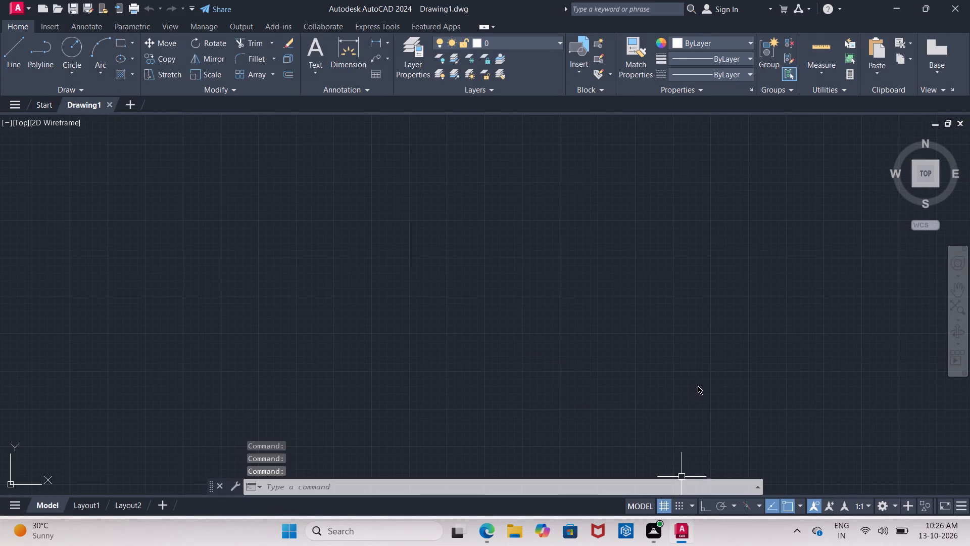
Enable maintaining a log file in the Open and Save options and apply the change.
type("opt")
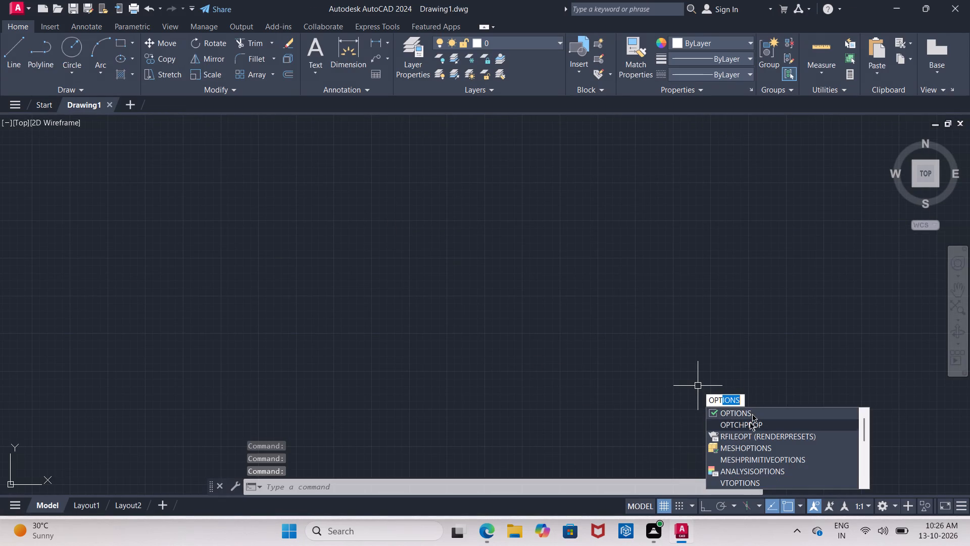
left_click(753, 414)
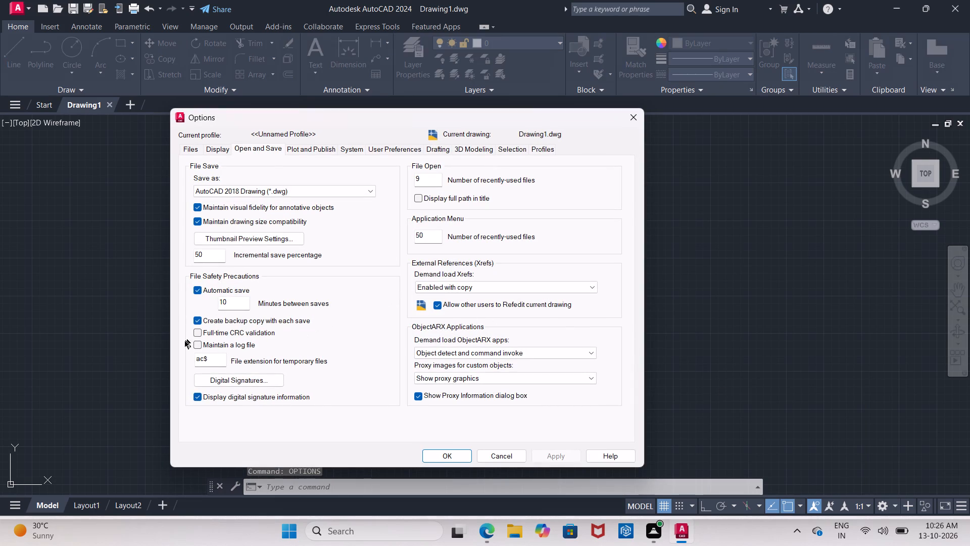
left_click(193, 345)
left_click(197, 345)
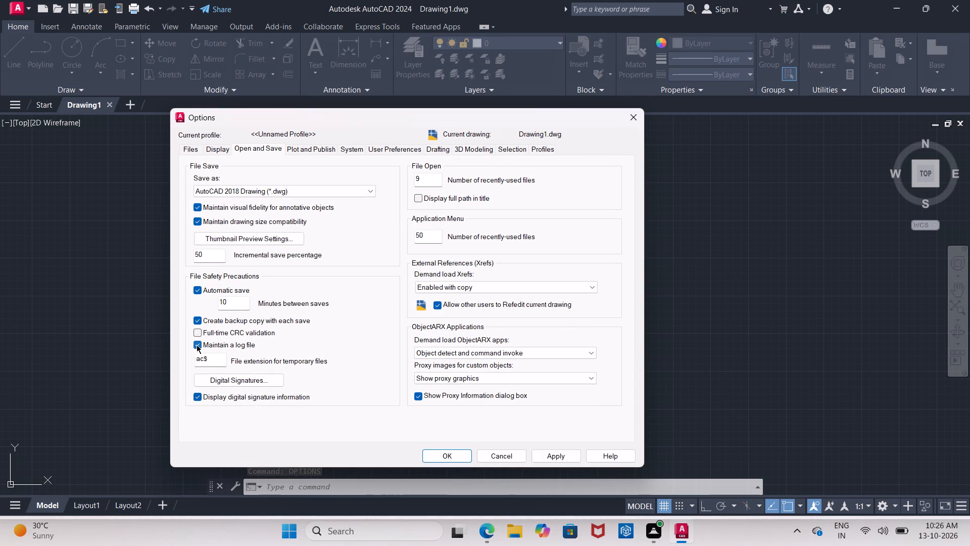
left_click(567, 456)
left_click(458, 452)
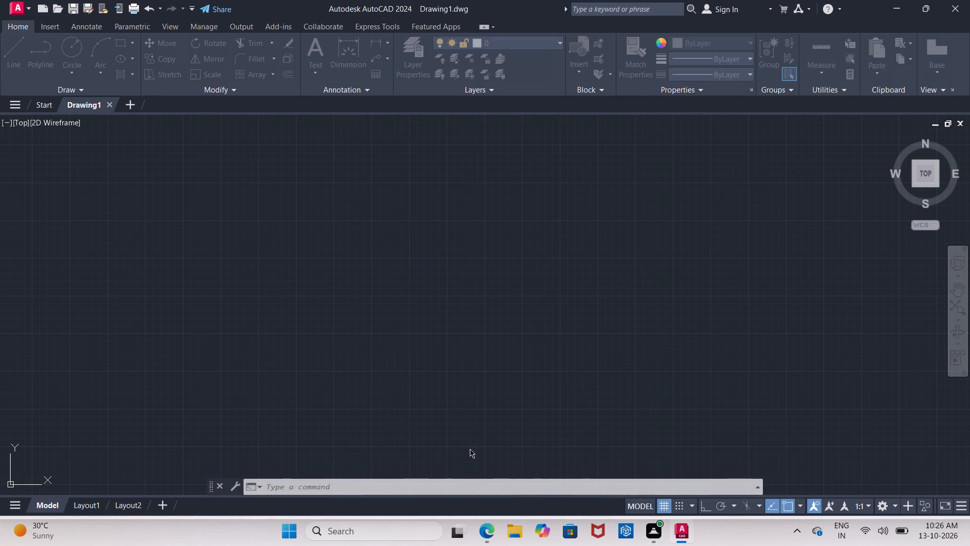
Run LOGFILEON to start command logging for this drawing.
type("log")
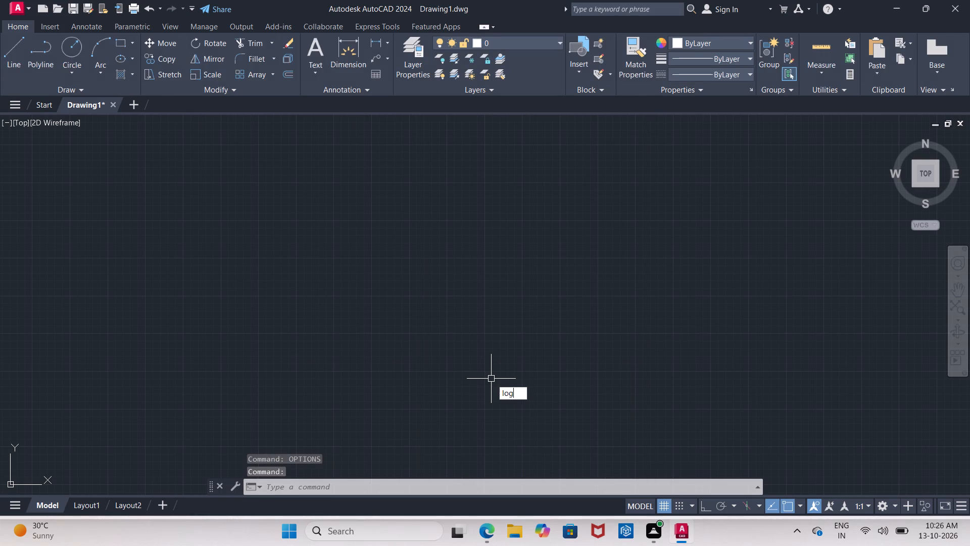
left_click(549, 403)
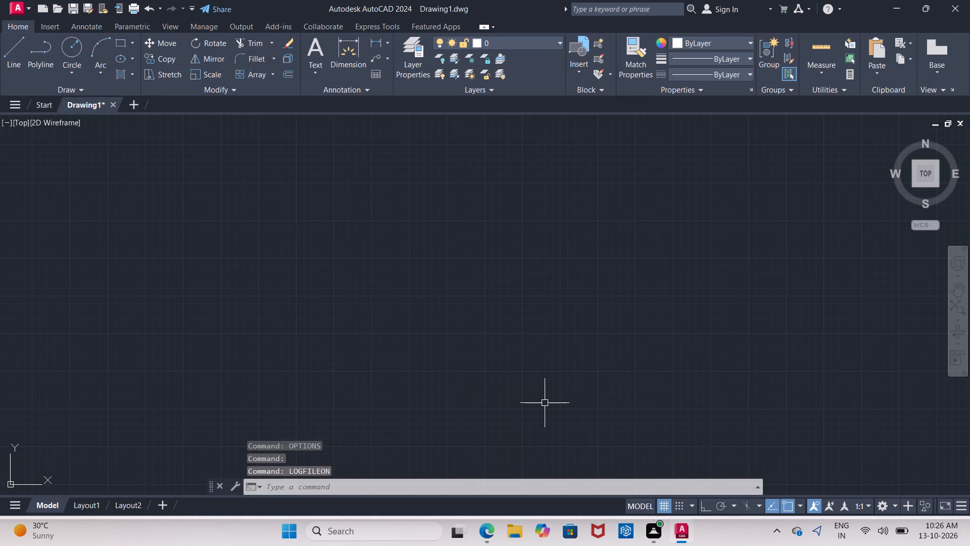
Configure the drawing units to Architectural with 0'-0 1/2" precision, insertion scale in inches, and 0.00 angle precision.
type("un")
key("Return")
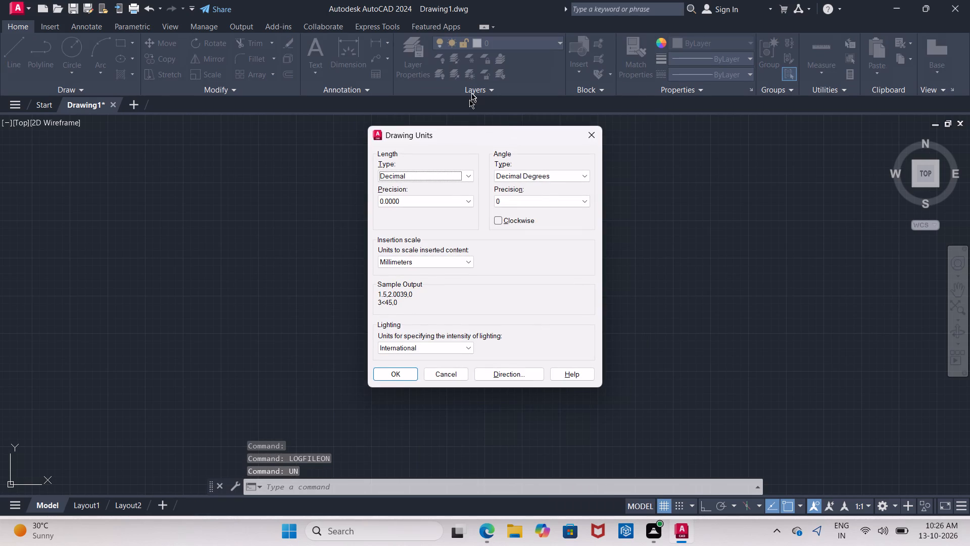
left_click(464, 178)
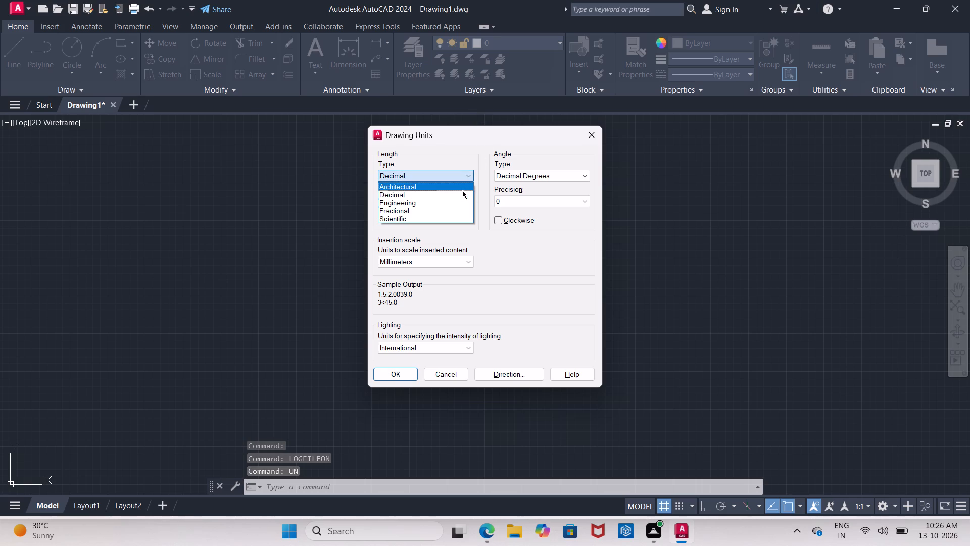
left_click(462, 189)
left_click(462, 201)
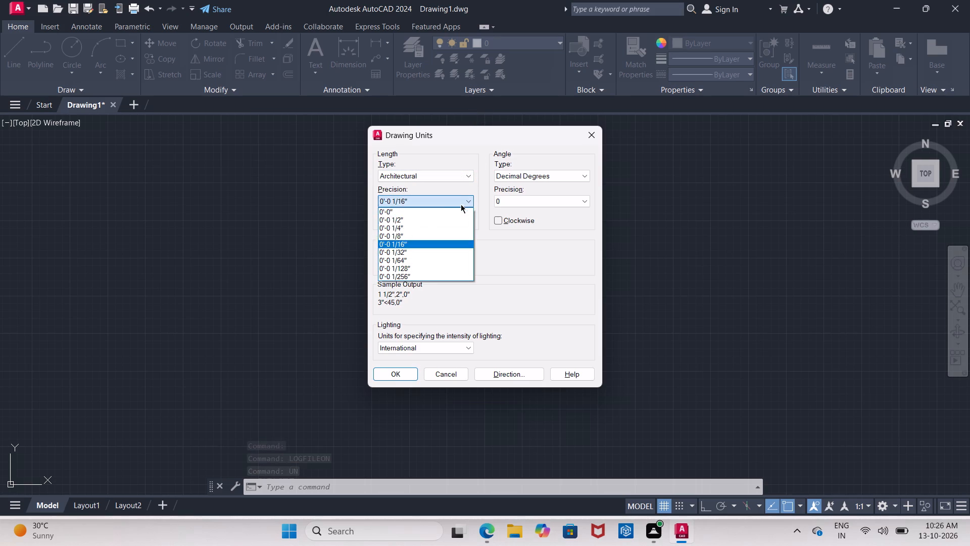
left_click(453, 221)
left_click(449, 258)
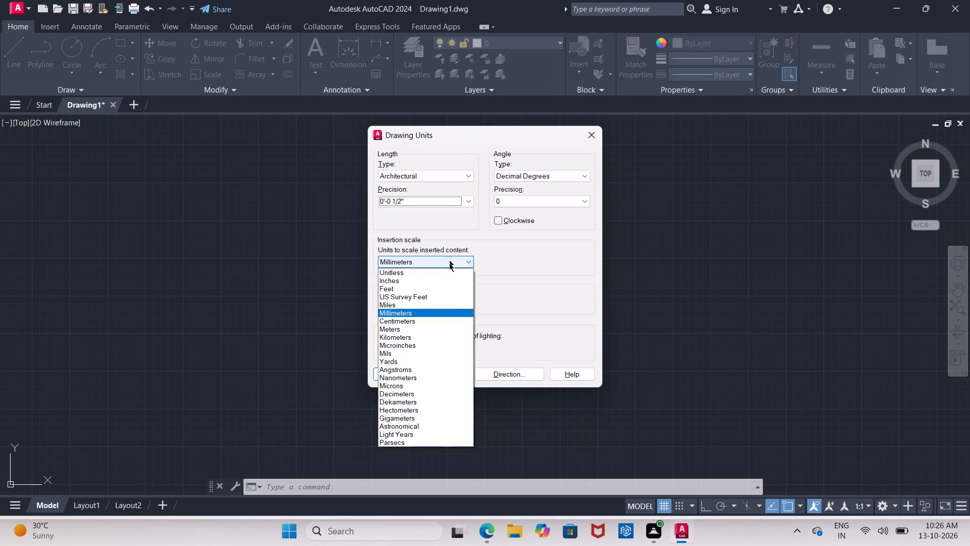
left_click(437, 279)
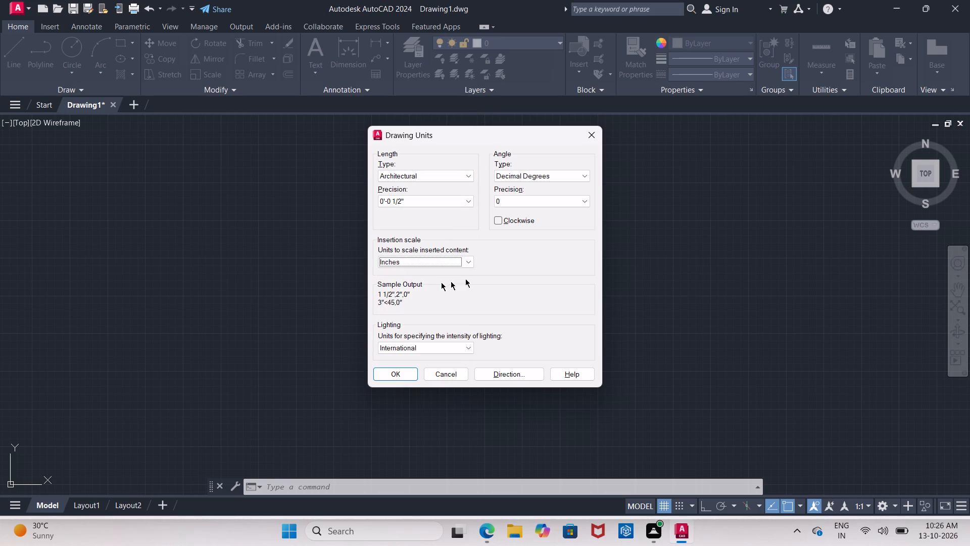
left_click_drag(574, 196, 574, 201)
left_click(567, 229)
left_click(408, 372)
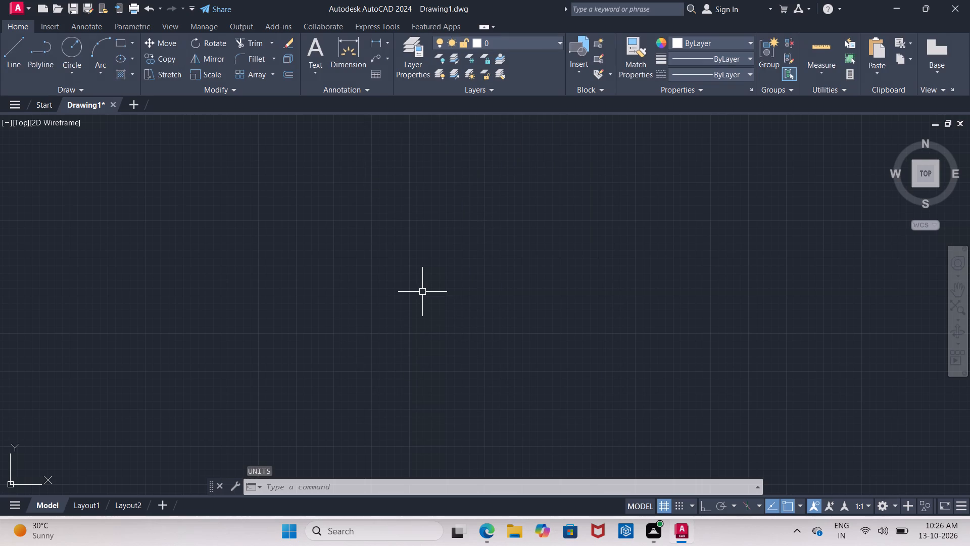
Modify the ISO-25 dimension style's primary units to Architectural with 0'-0 1/2" precision and 0.00 angular precision.
key("d")
key("Return")
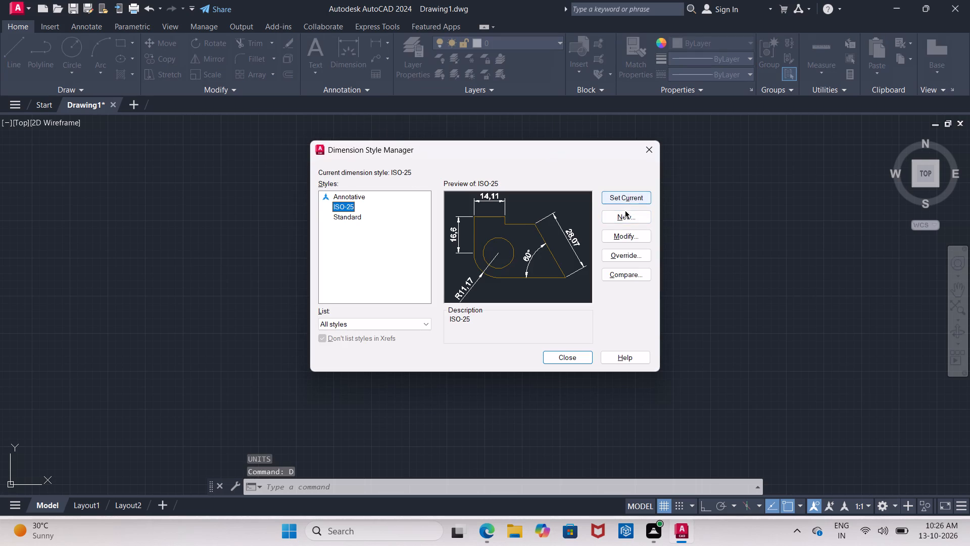
left_click(626, 230)
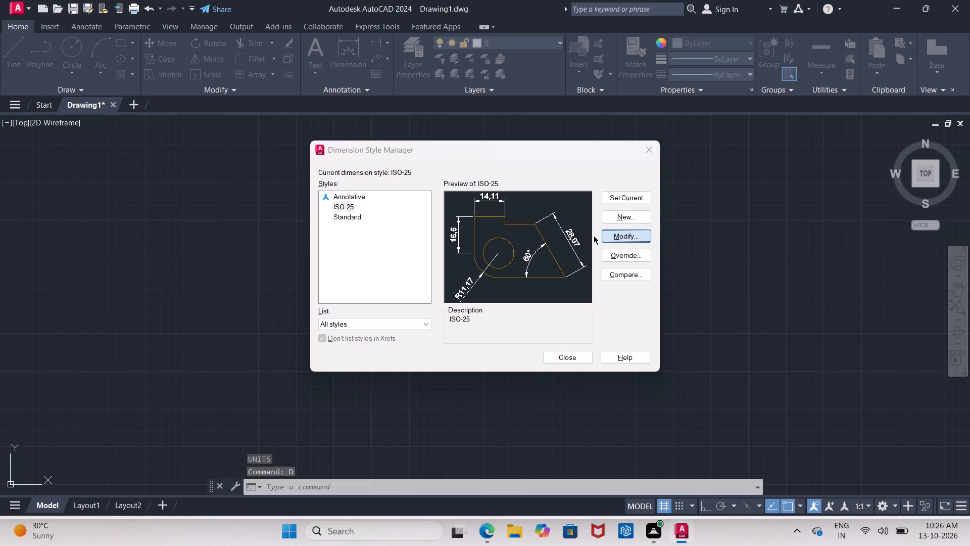
left_click(614, 237)
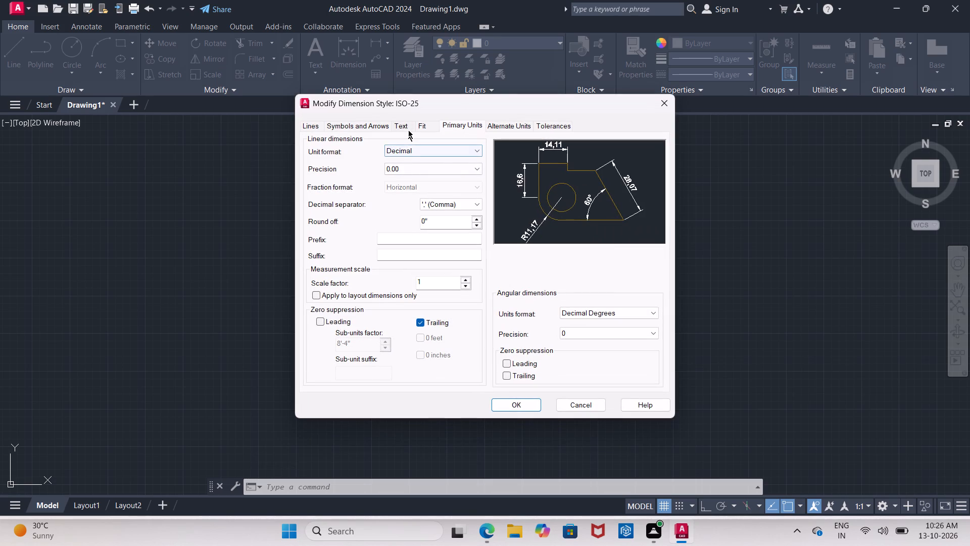
left_click(432, 148)
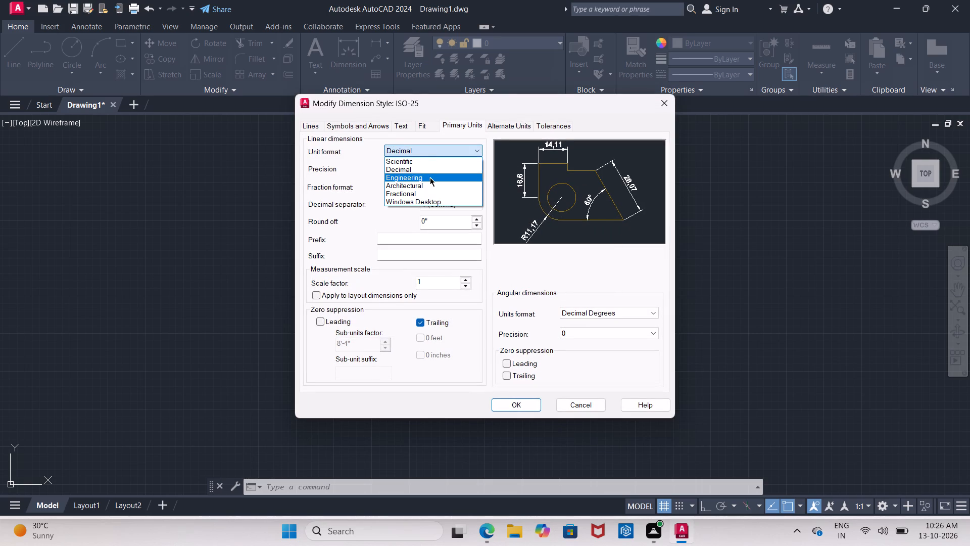
left_click(430, 184)
left_click(429, 169)
left_click(425, 185)
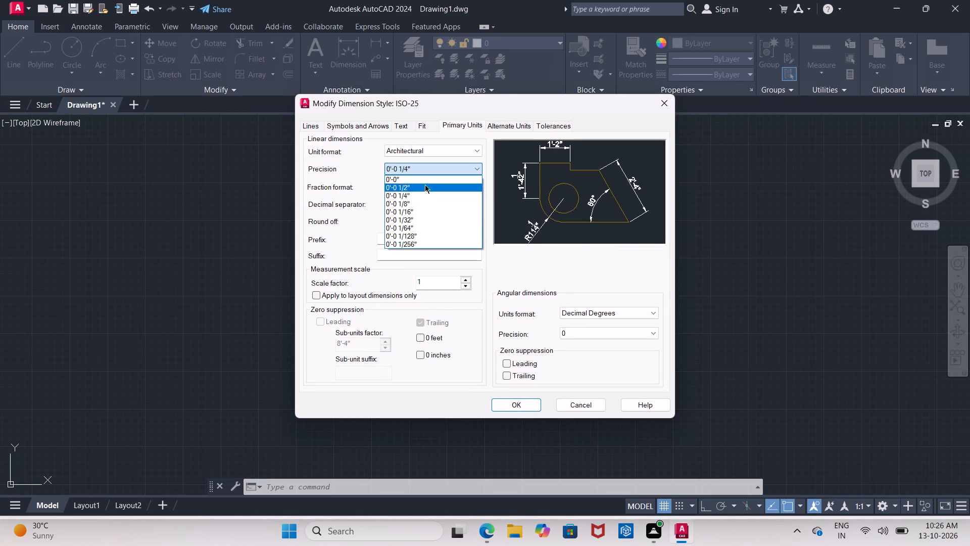
left_click(449, 185)
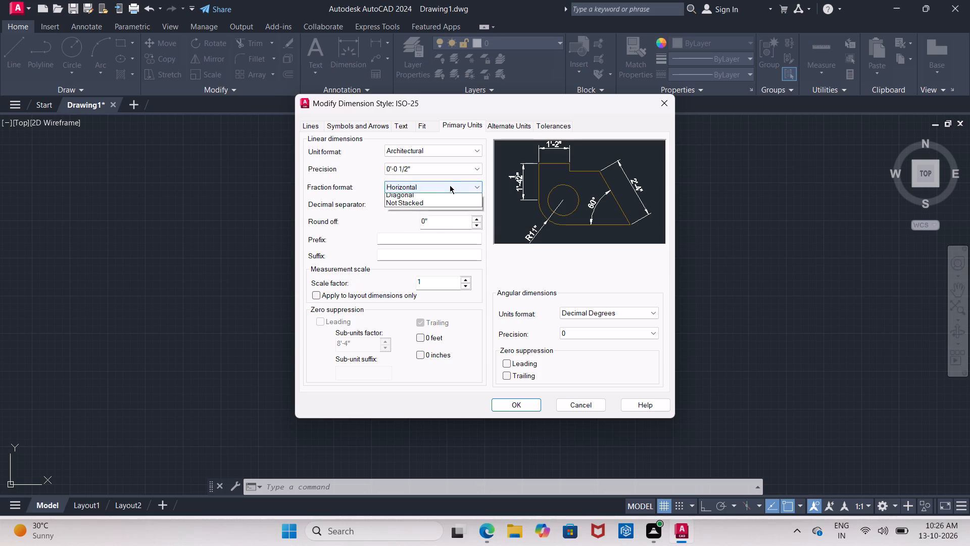
left_click(450, 185)
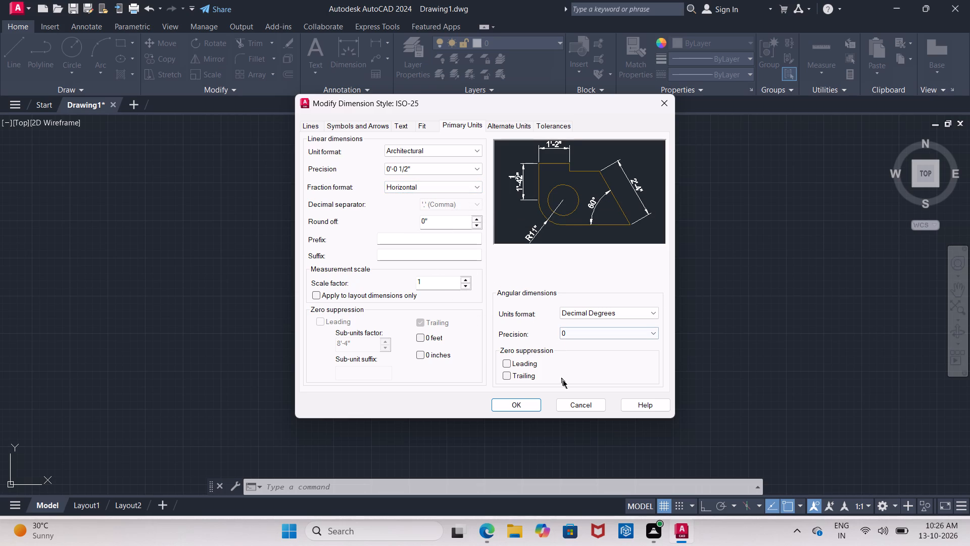
double_click(627, 312)
left_click(622, 330)
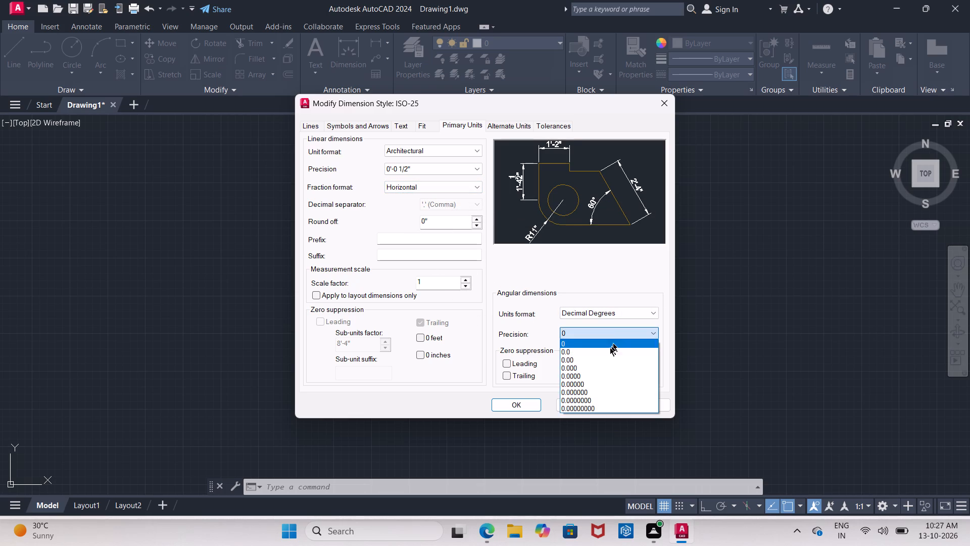
left_click(606, 360)
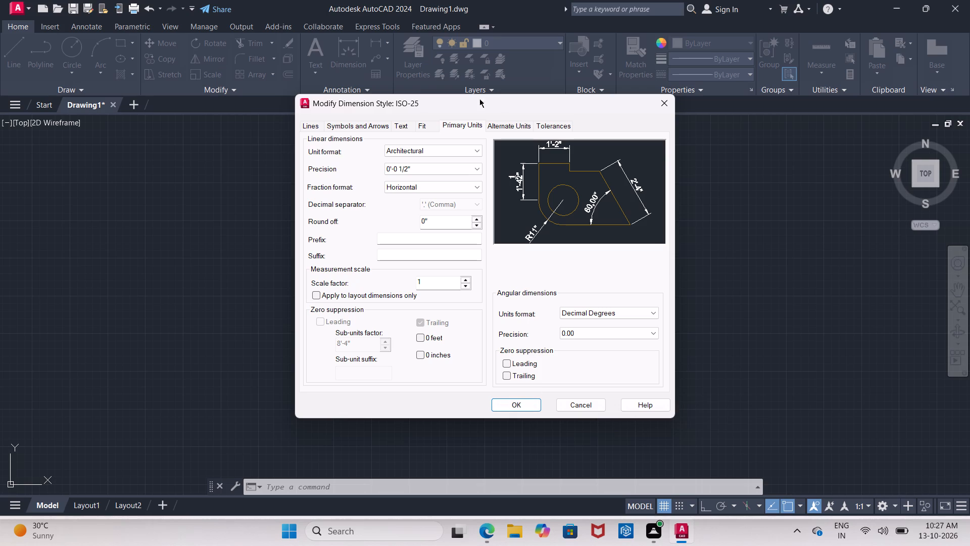
Set the dimension style's text height to 9" and its offset from the dimension line to 2".
left_click(425, 124)
left_click(407, 123)
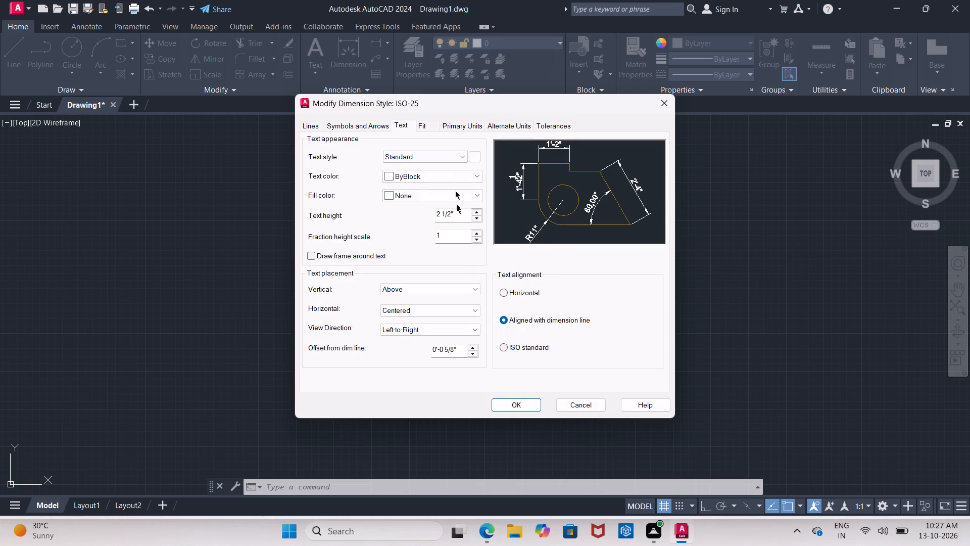
left_click_drag(457, 216, 429, 210)
type("9\"")
key("Return")
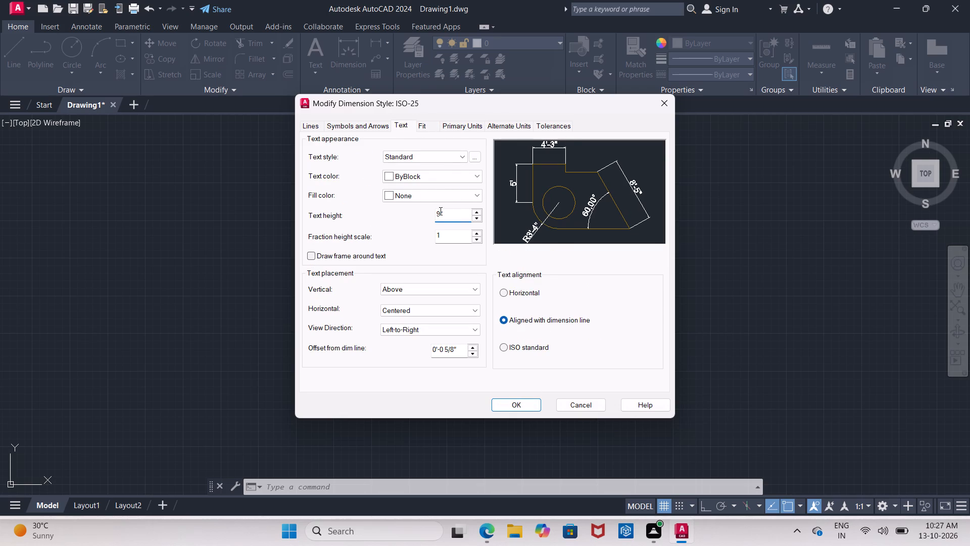
left_click_drag(462, 350, 422, 349)
left_click_drag(422, 349, 421, 349)
type("2\"")
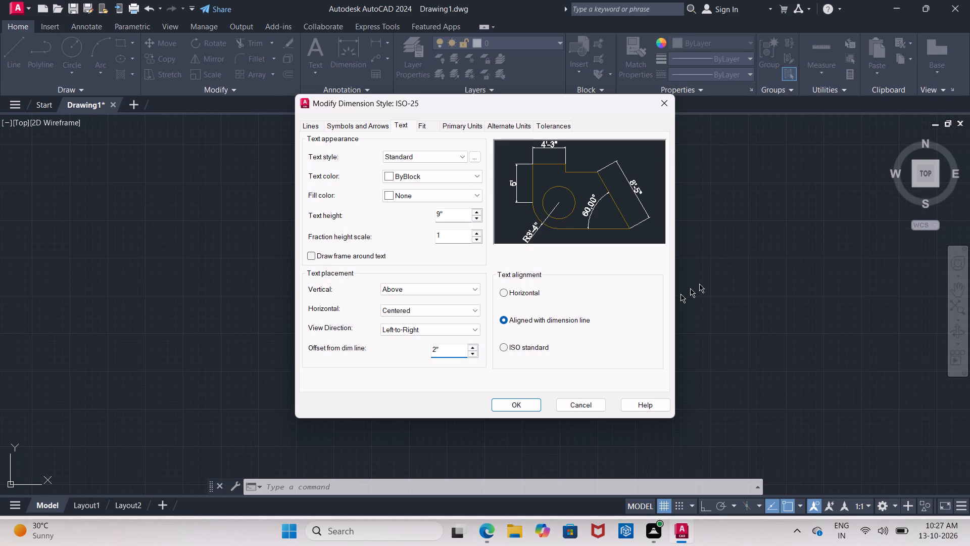
left_click(394, 373)
Set the ISO-25 dimension style's arrow size to 9".
left_click(372, 129)
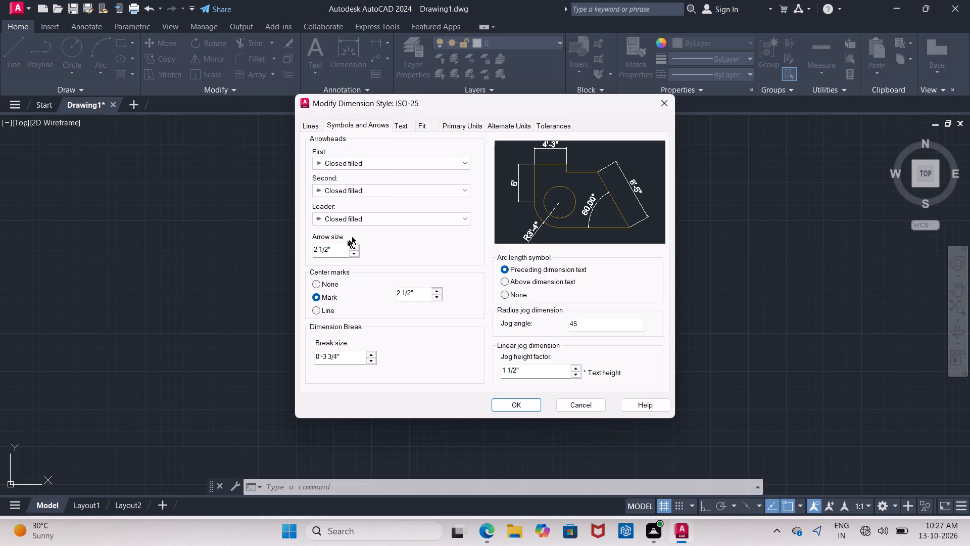
left_click_drag(338, 247, 276, 254)
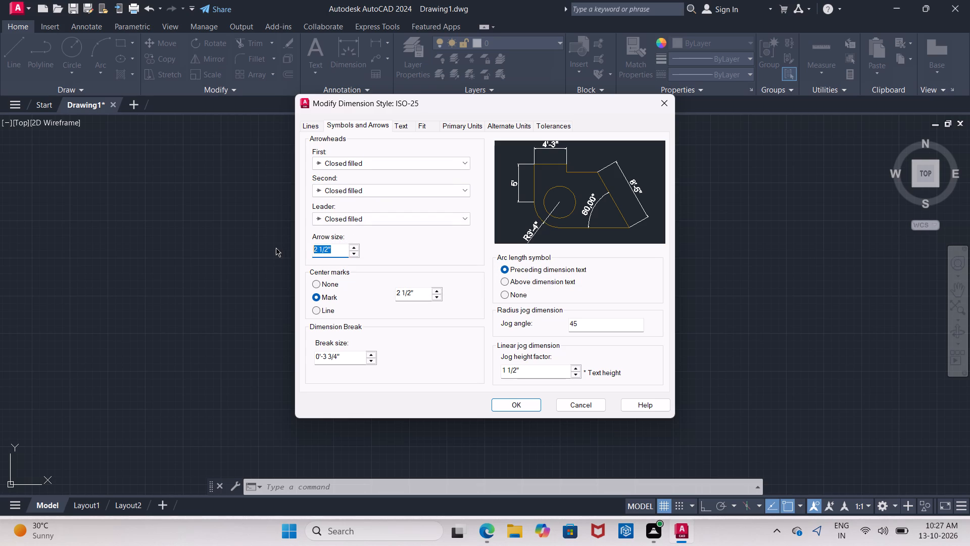
key("9")
key("shift+quotedbl")
key("Return")
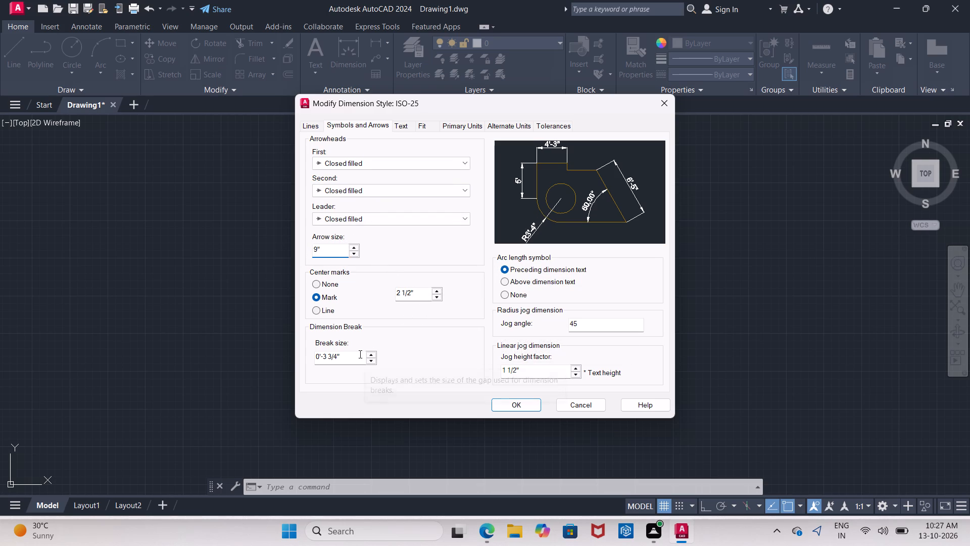
Set the dimension style's first and second arrowheads to Oblique, keep the leader as Closed filled, and accept the style changes.
left_click_drag(348, 358, 281, 358)
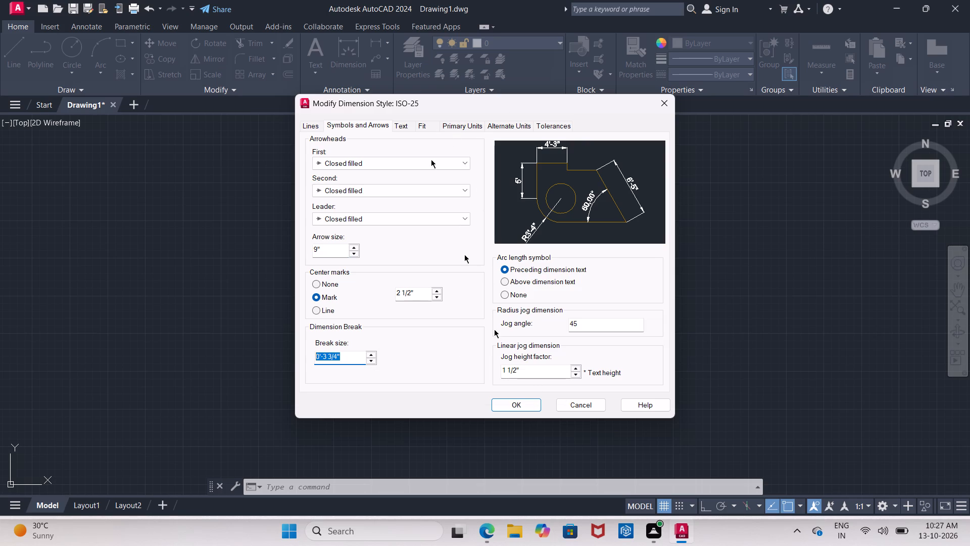
left_click(306, 124)
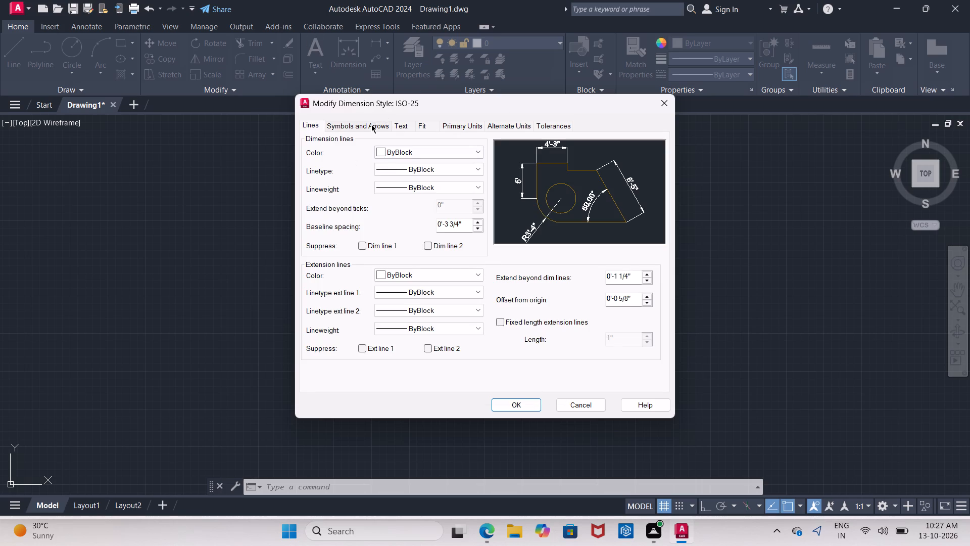
left_click(371, 124)
left_click(445, 166)
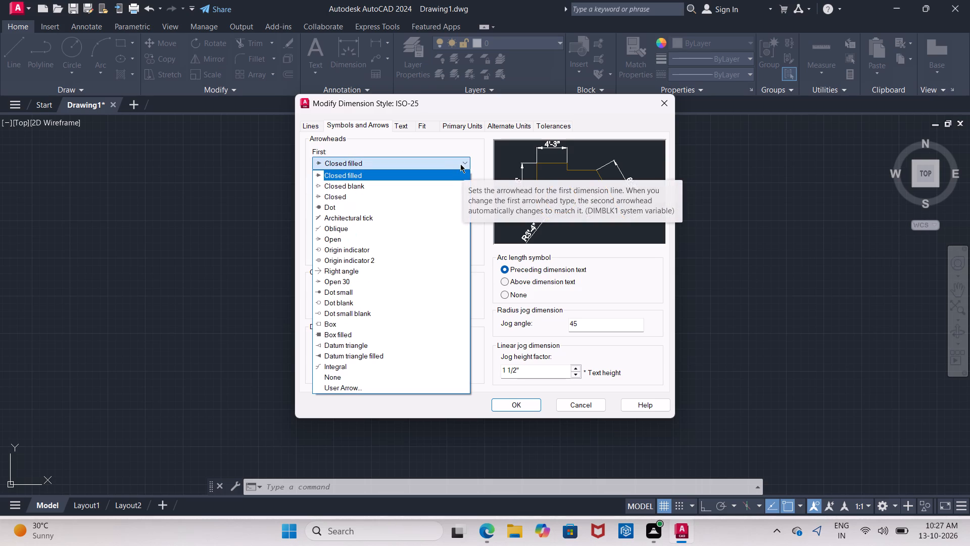
left_click(403, 230)
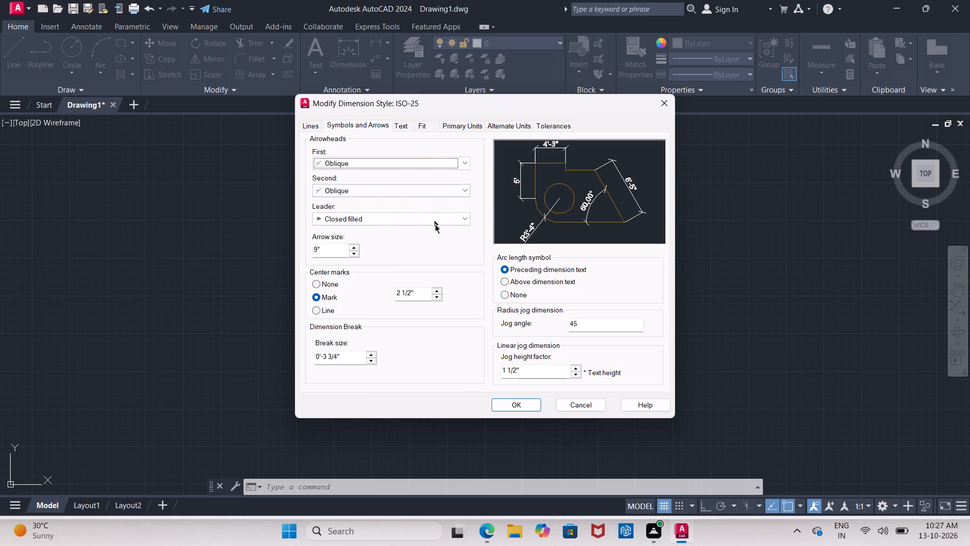
left_click(435, 225)
left_click(435, 221)
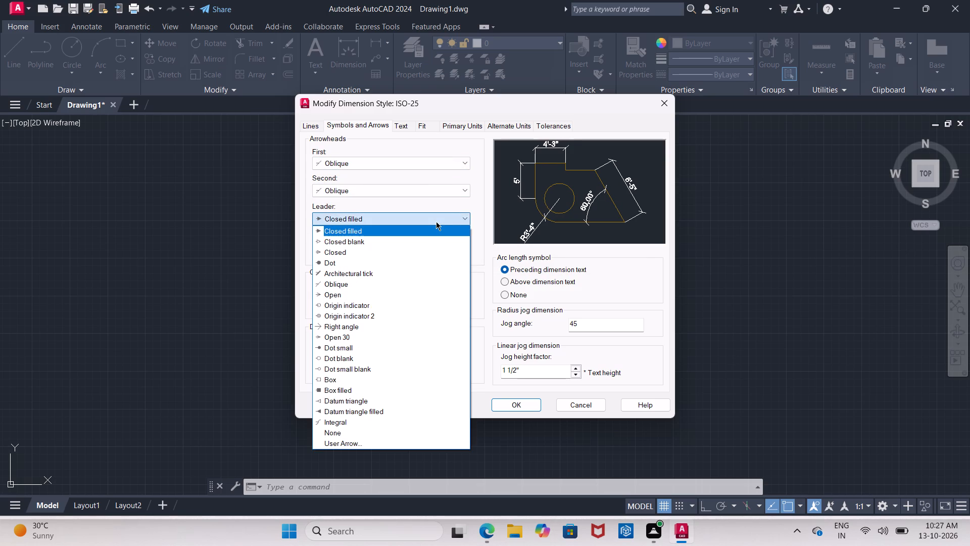
left_click(436, 222)
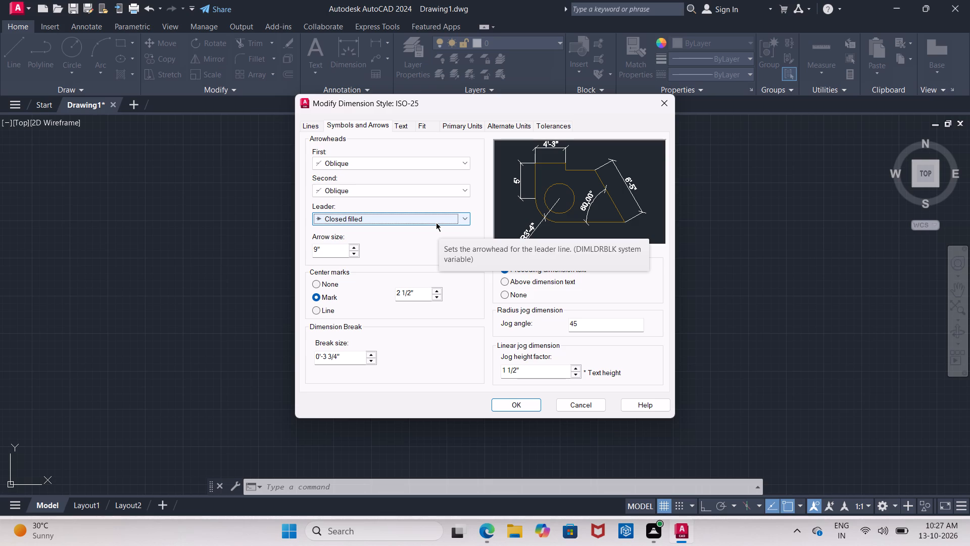
left_click(519, 404)
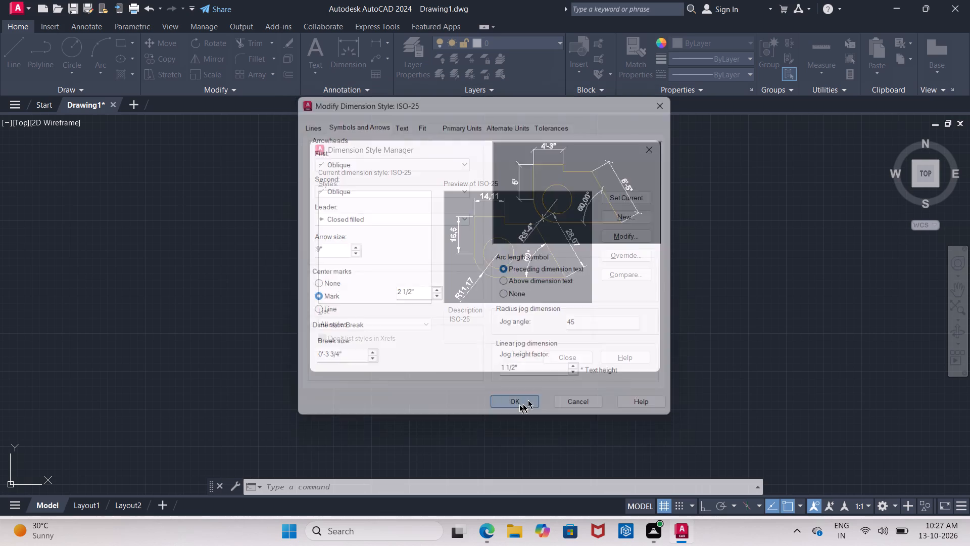
Make ISO-25 the current dimension style and close the Dimension Style Manager.
left_click(621, 195)
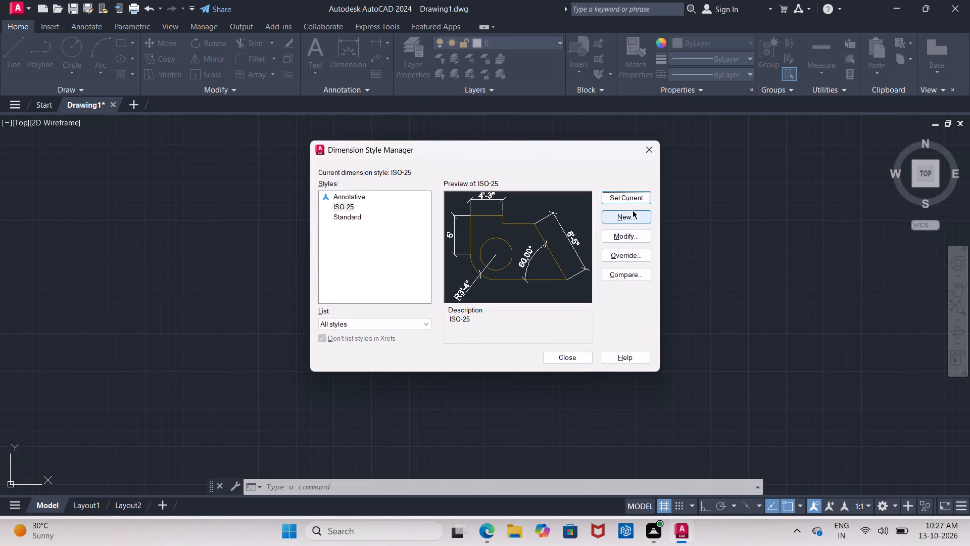
left_click(629, 194)
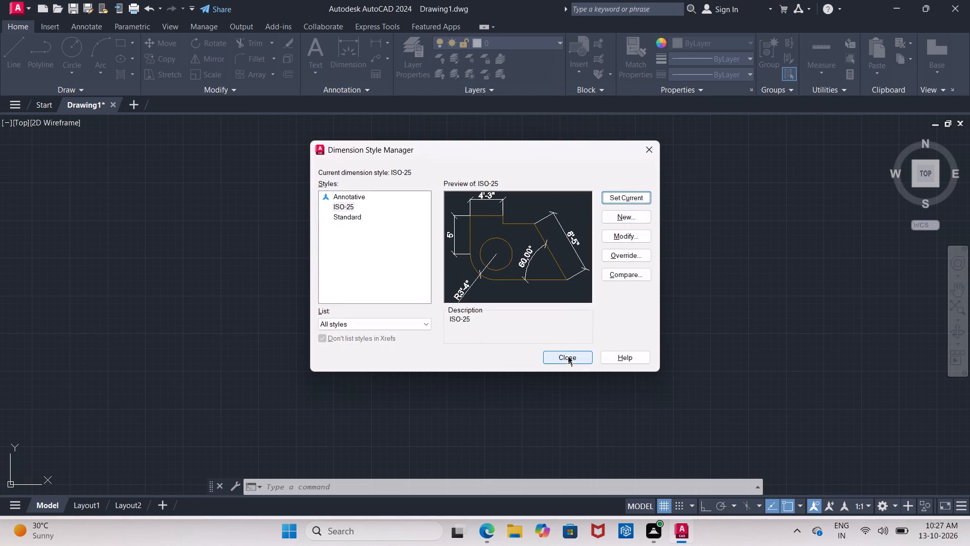
left_click(568, 355)
Turn off the drawing grid and the UCS icon.
left_click(659, 505)
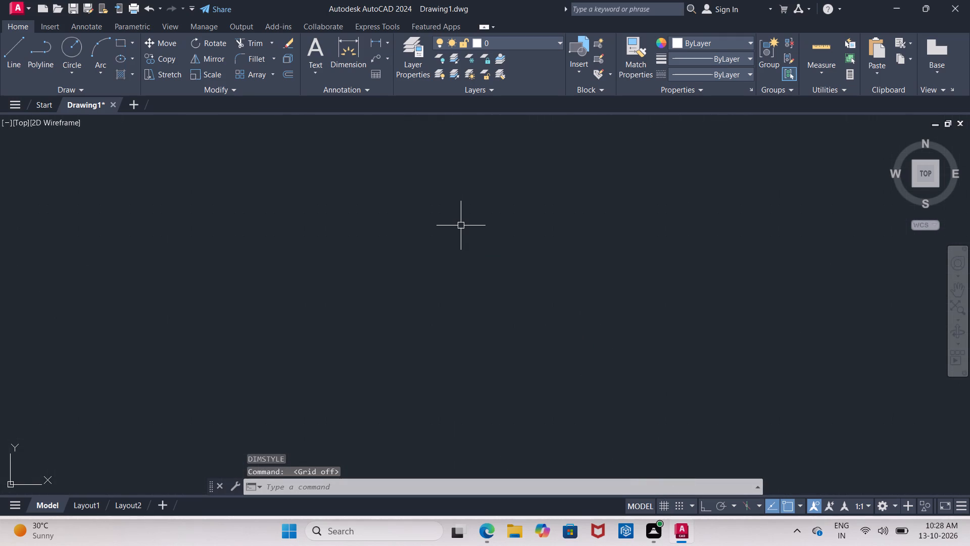
type("ucs")
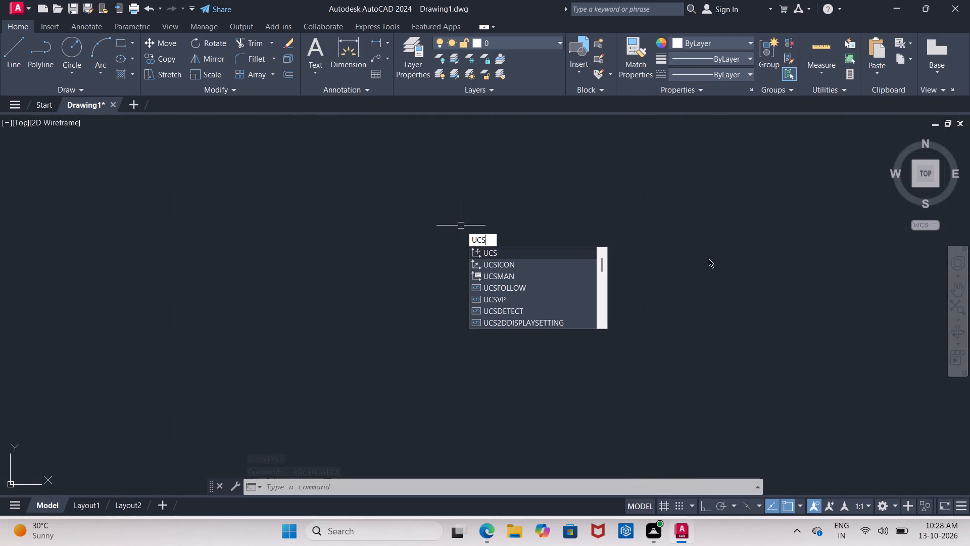
left_click(574, 265)
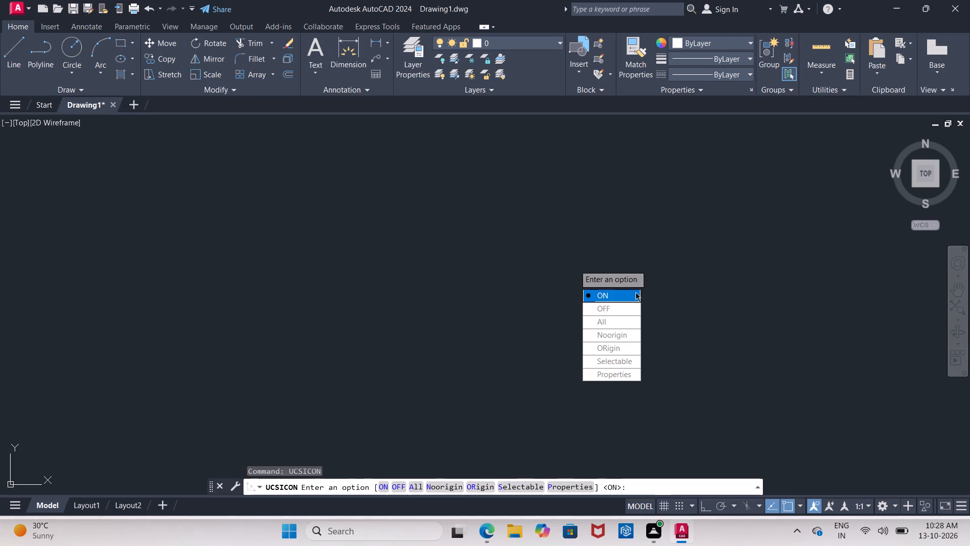
left_click_drag(628, 303, 643, 232)
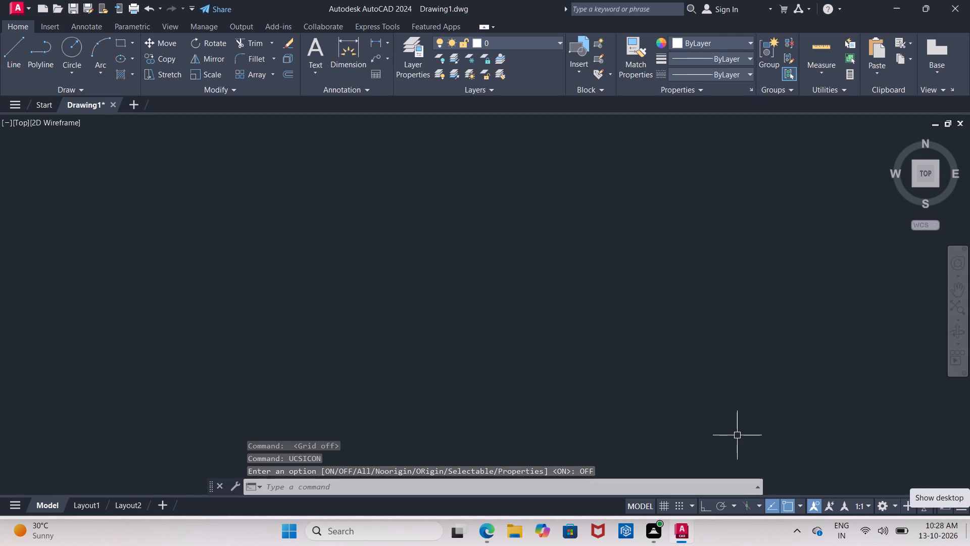
Enable Midpoint and disable Center in the running object snap modes.
key("o")
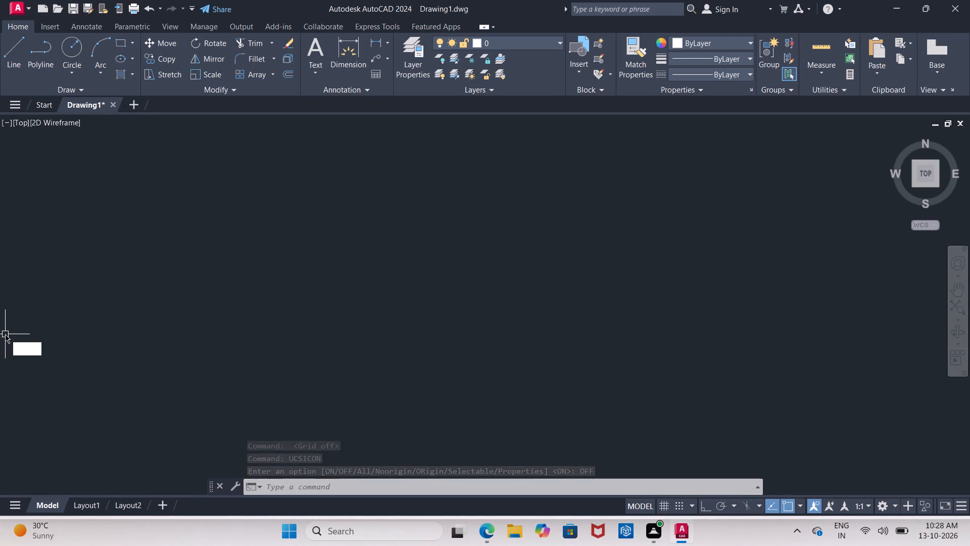
key("s")
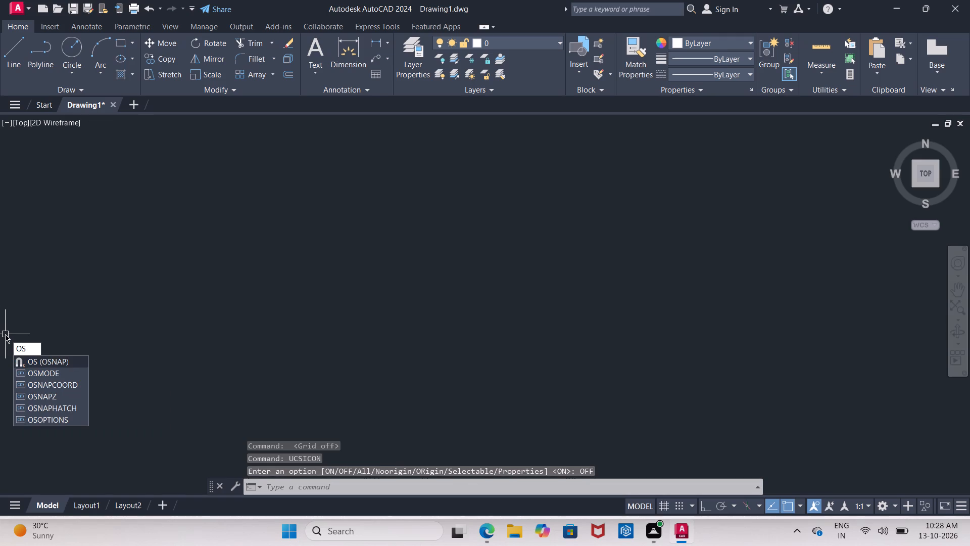
key("Return")
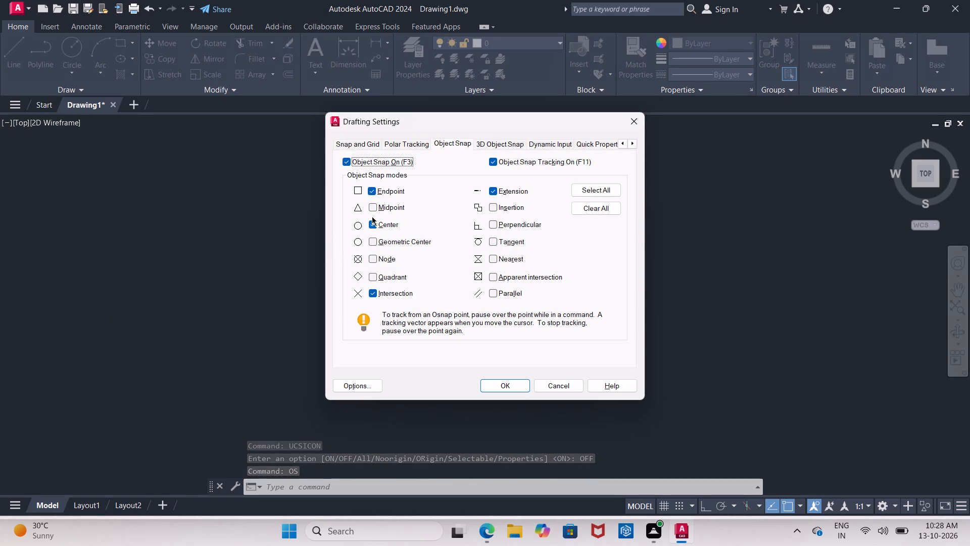
left_click(371, 204)
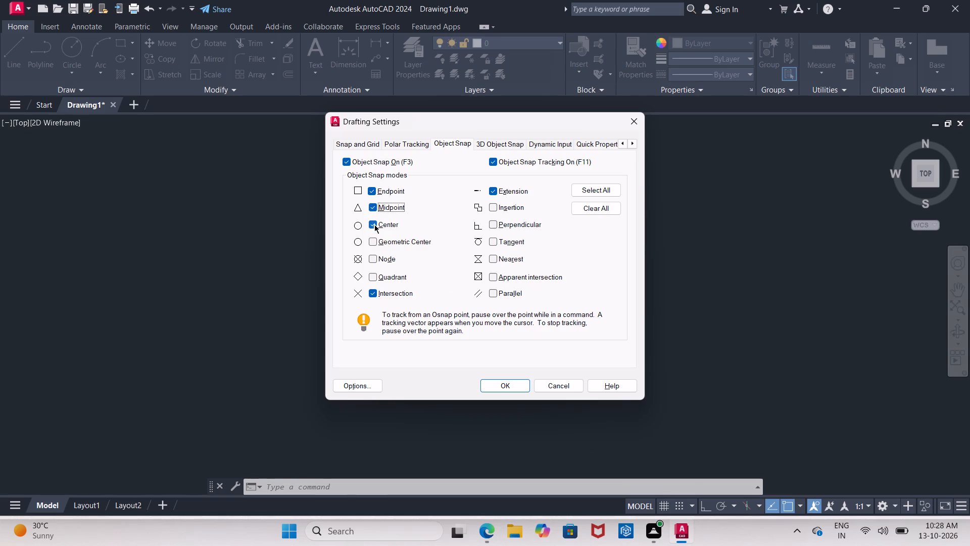
left_click(371, 225)
left_click(498, 385)
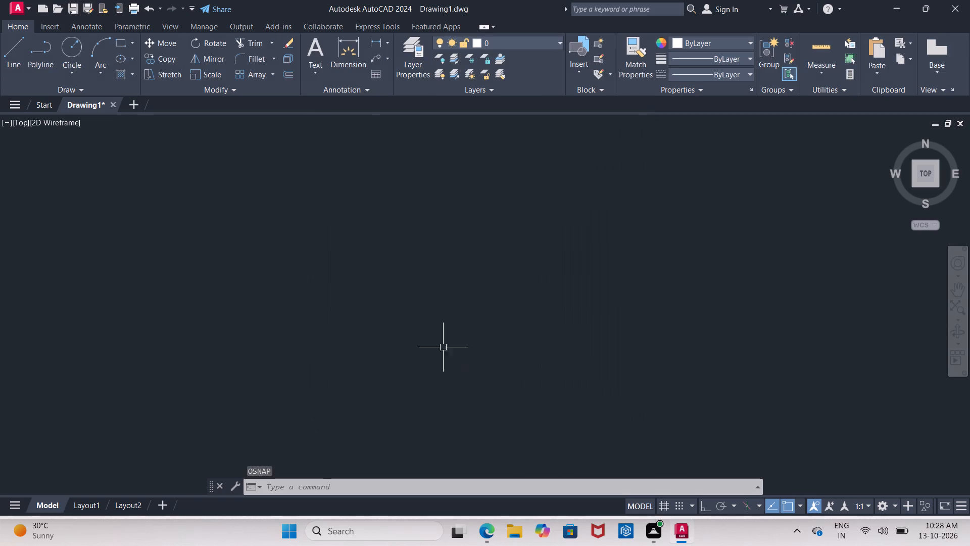
Draw a 10' horizontal line in the empty model space with Ortho mode switched on.
key("l")
key("Return")
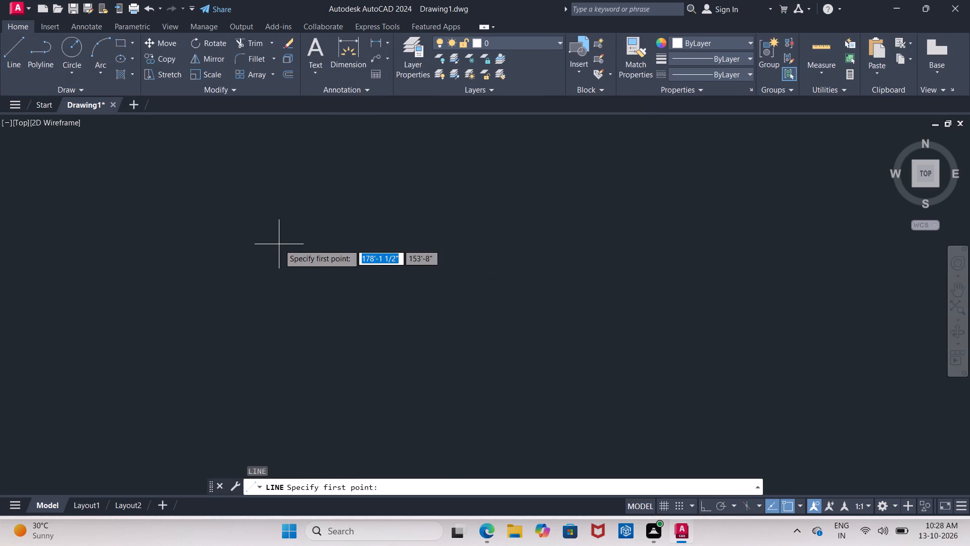
left_click_drag(277, 221, 284, 221)
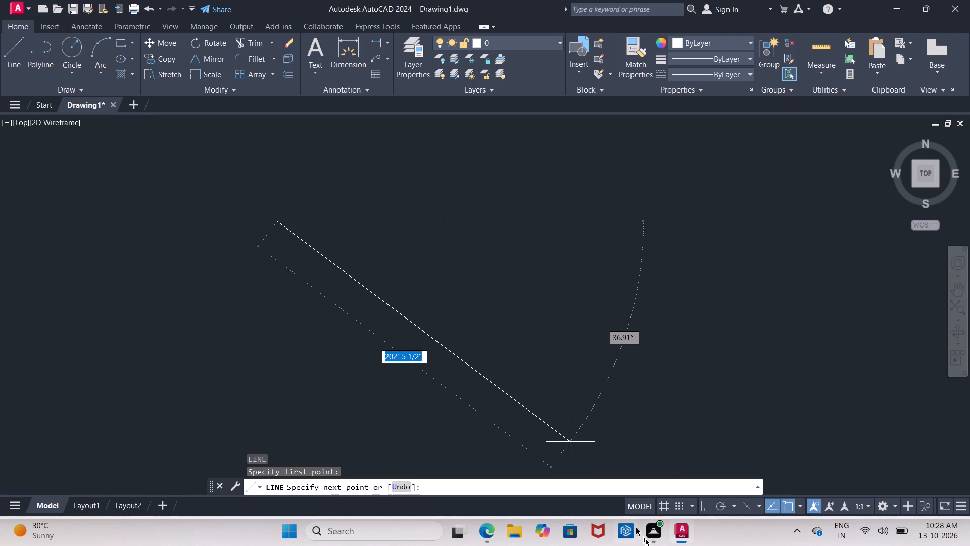
left_click(704, 509)
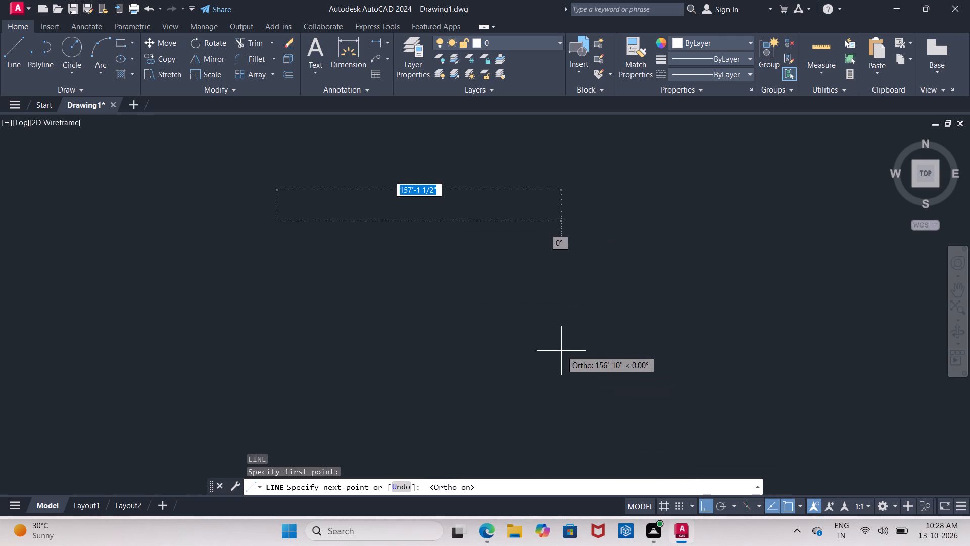
type("10'")
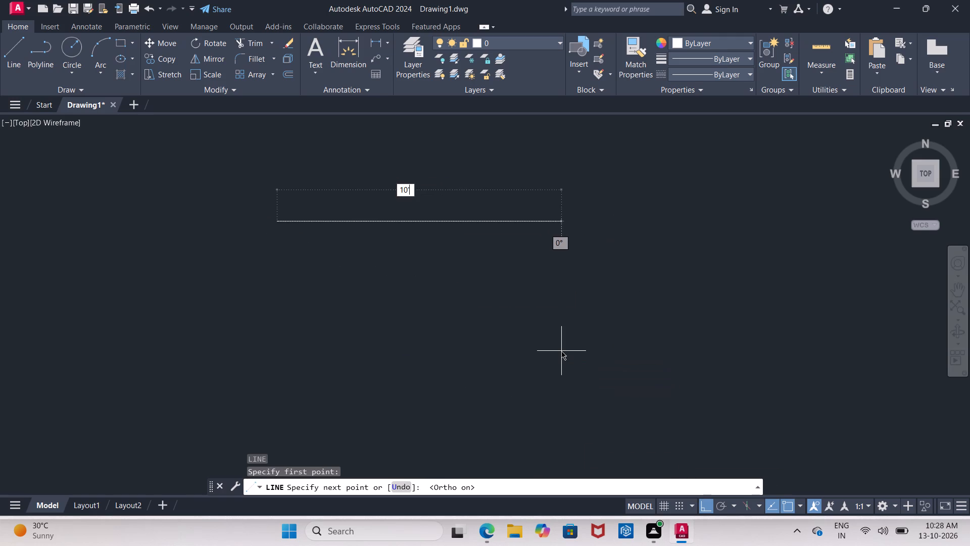
key("Return")
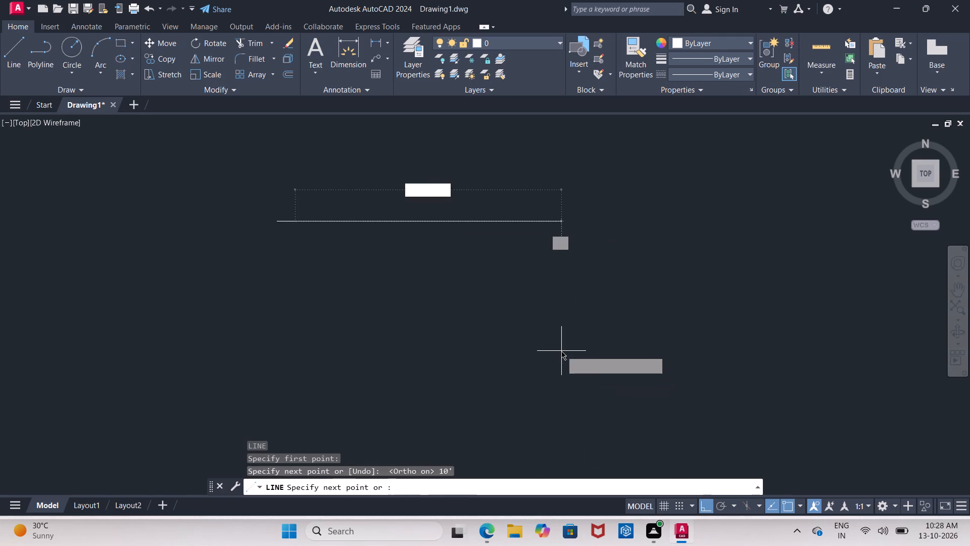
key("Escape")
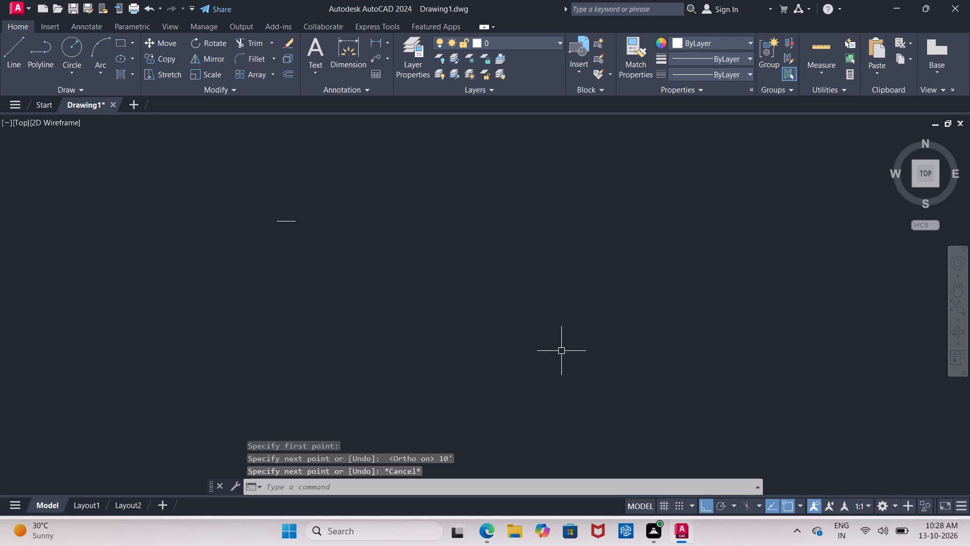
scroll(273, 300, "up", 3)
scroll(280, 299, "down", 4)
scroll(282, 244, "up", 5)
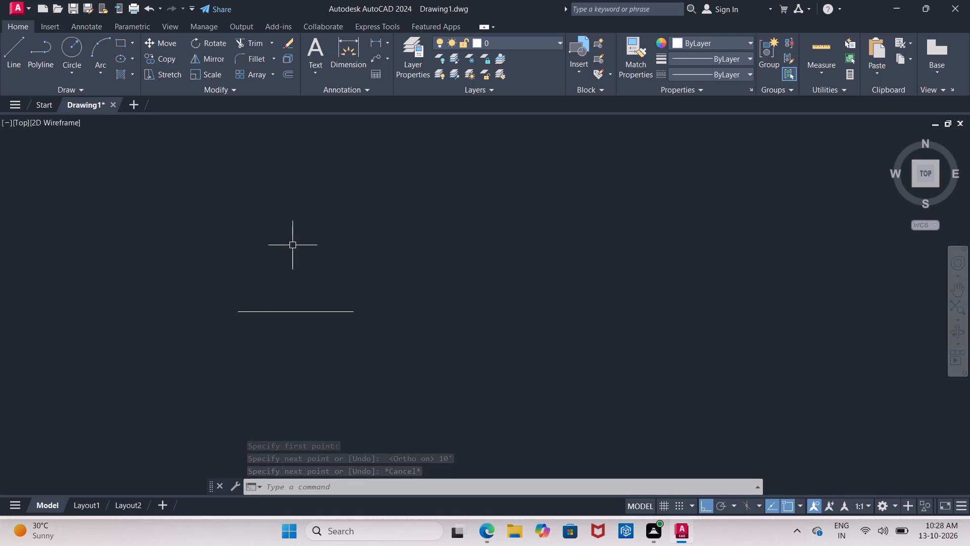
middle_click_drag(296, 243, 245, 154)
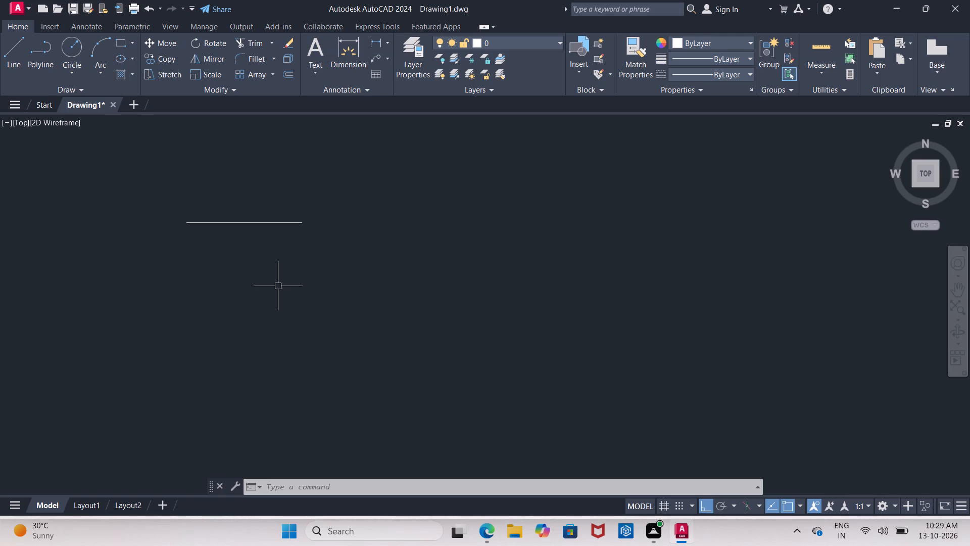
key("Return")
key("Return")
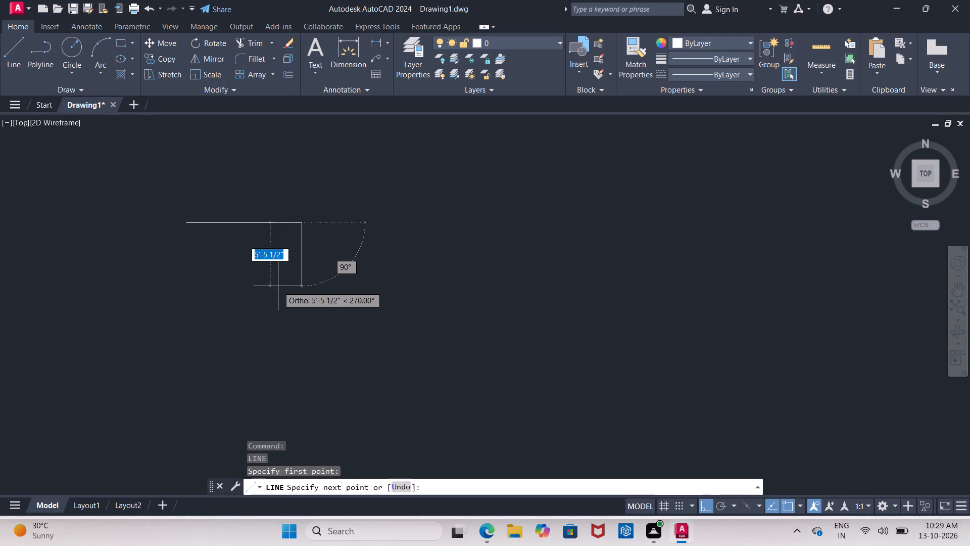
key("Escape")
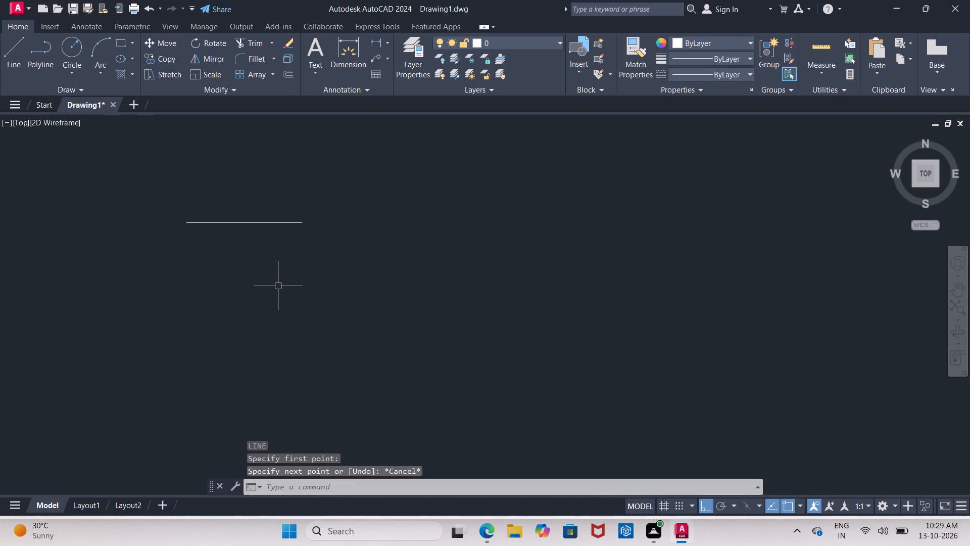
Offset the horizontal line 10' downward.
key("o")
key("Return")
type("1'")
key("BackSpace")
type("0'")
key("Return")
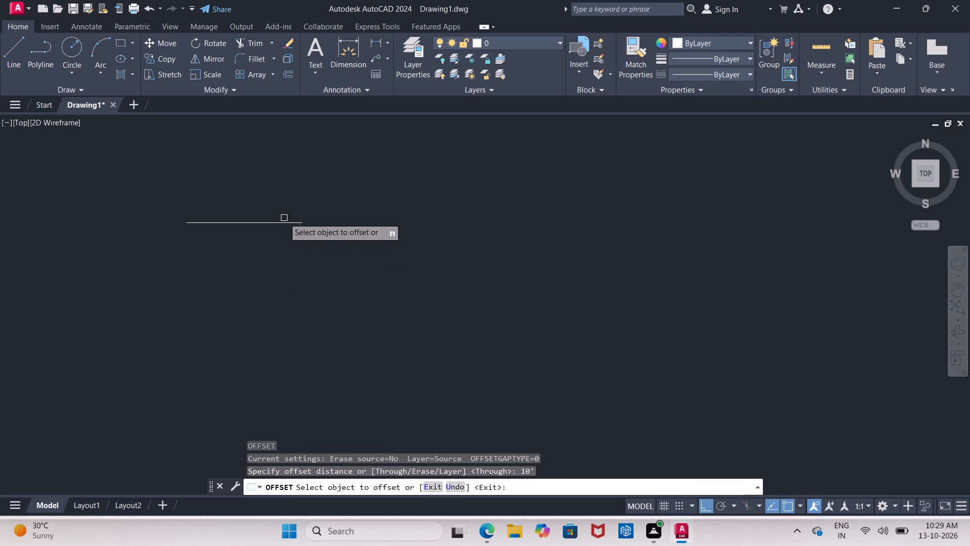
left_click(282, 224)
left_click(292, 271)
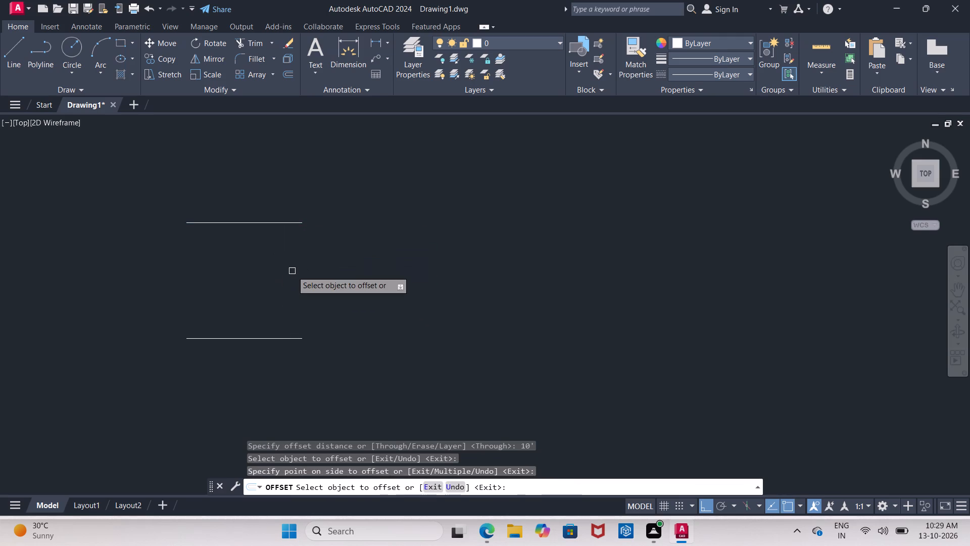
Draw a vertical line joining the left ends of the two horizontal lines.
key("Escape")
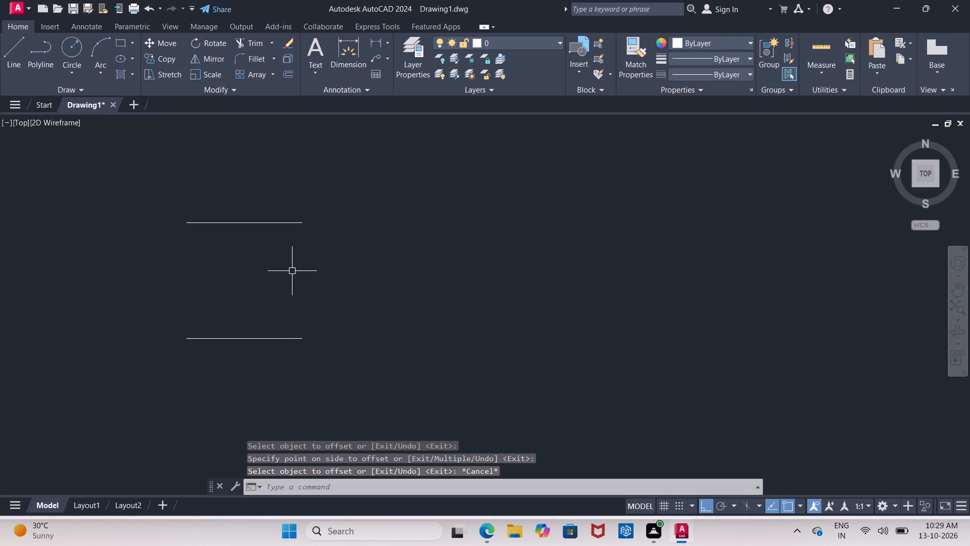
key("l")
key("Return")
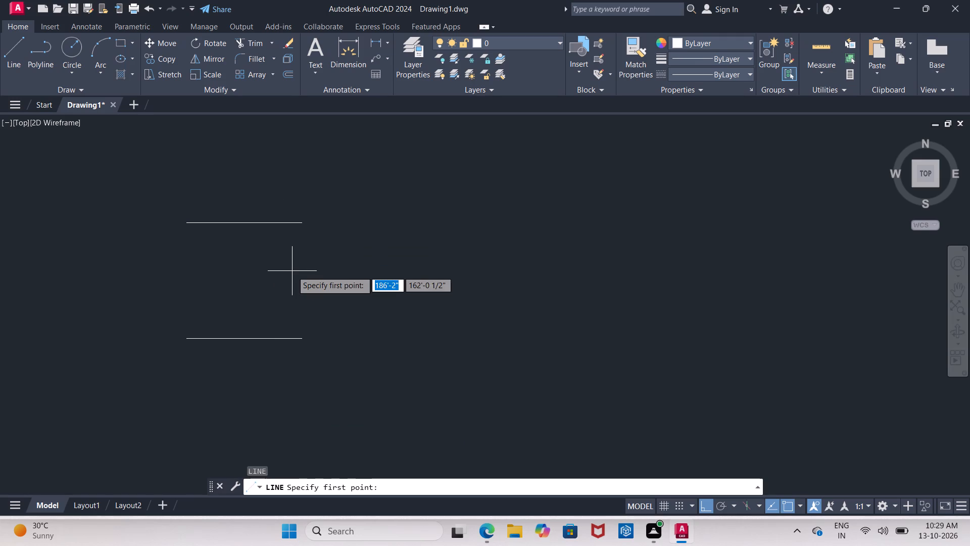
left_click(187, 224)
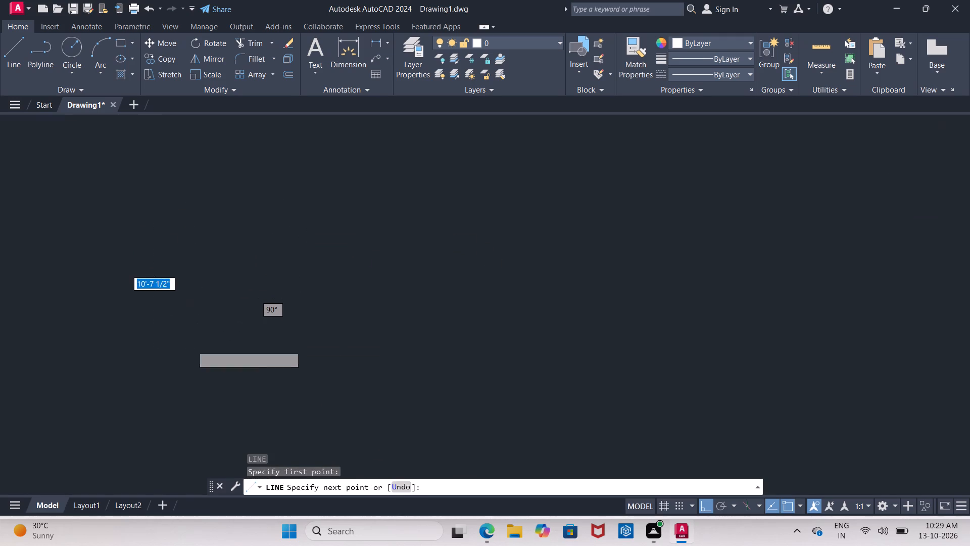
left_click(184, 335)
key("Escape")
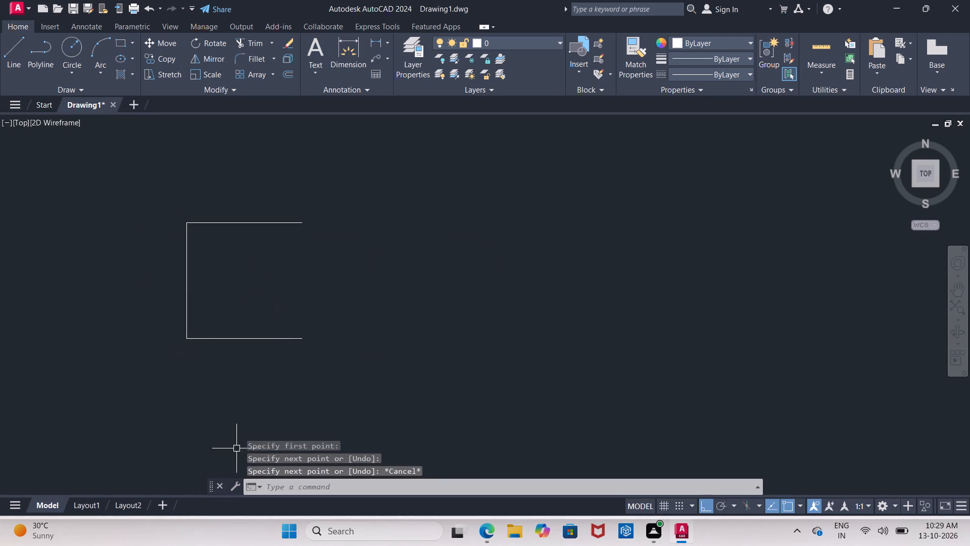
Offset the room's left vertical line and top horizontal line 9" outward.
key("o")
key("Return")
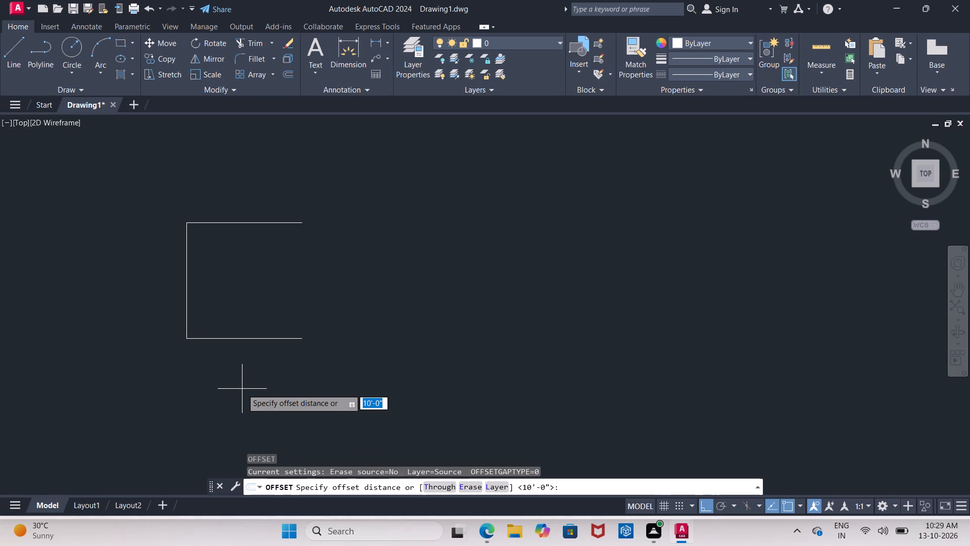
key("9")
key("shift+Right")
key("shift+quotedbl")
key("Return")
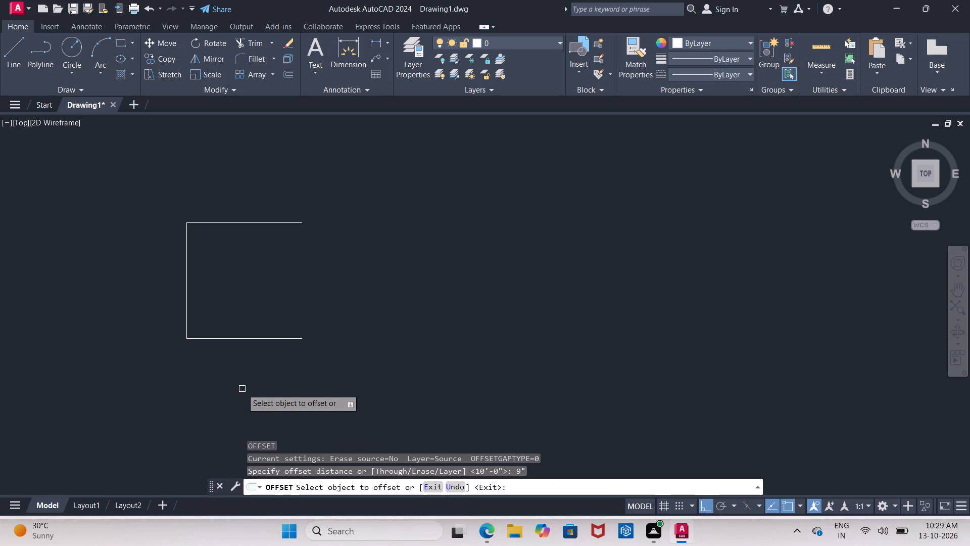
left_click(183, 296)
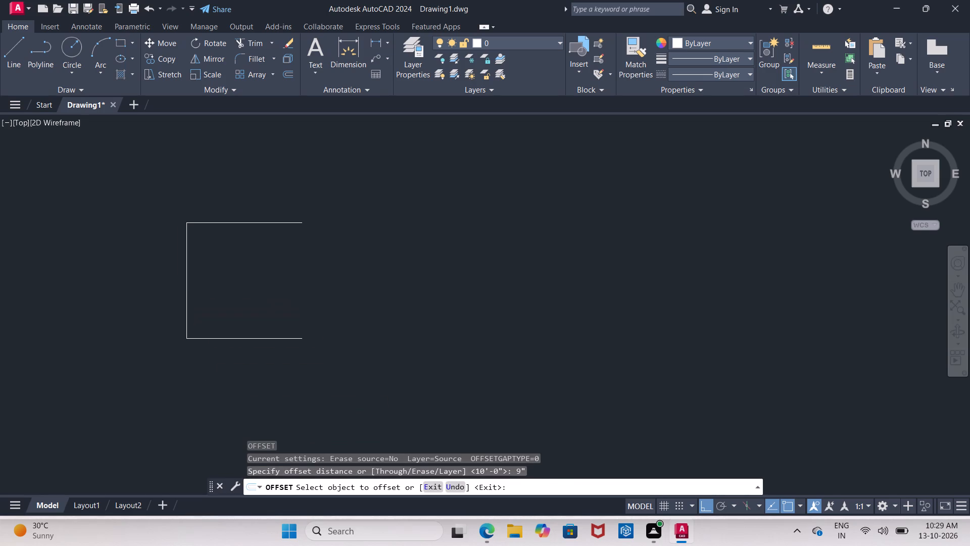
left_click(172, 296)
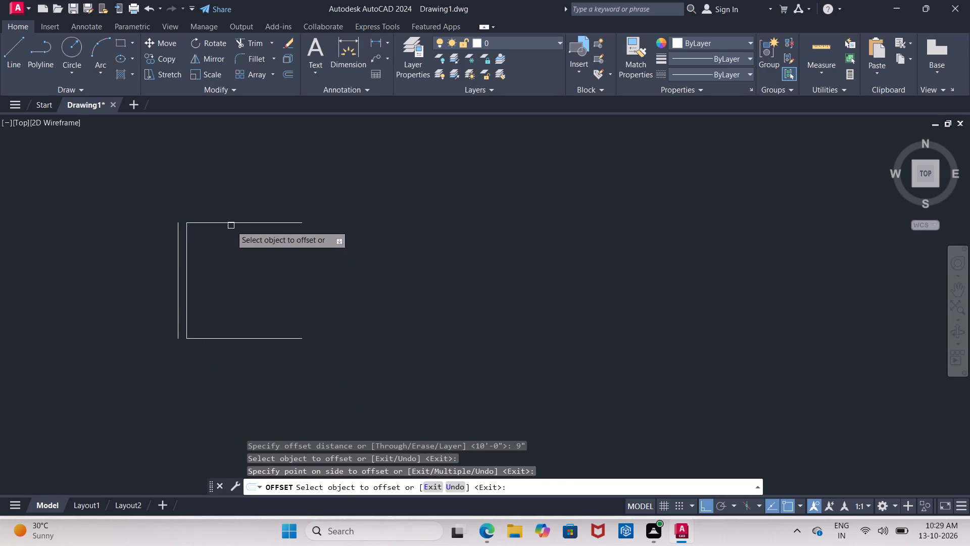
left_click(231, 225)
left_click(228, 186)
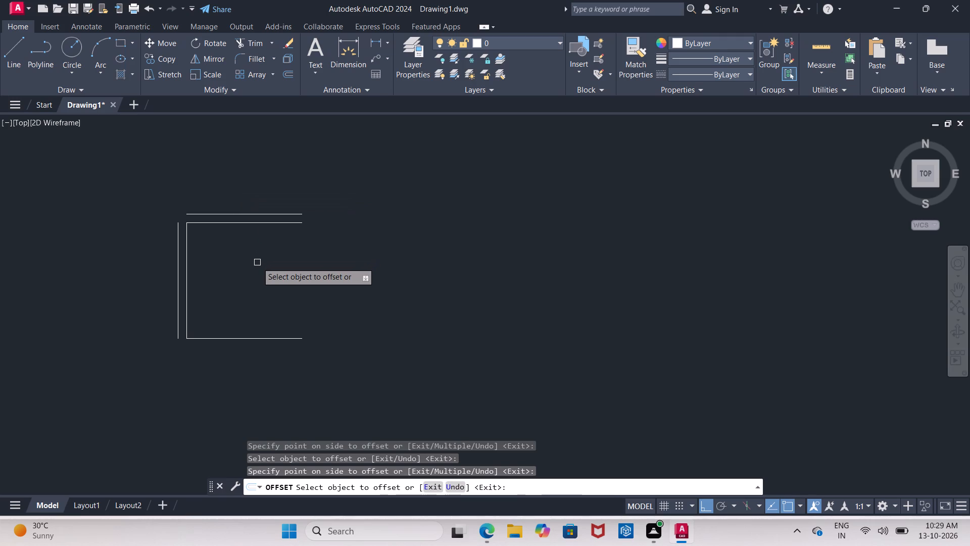
key("Escape")
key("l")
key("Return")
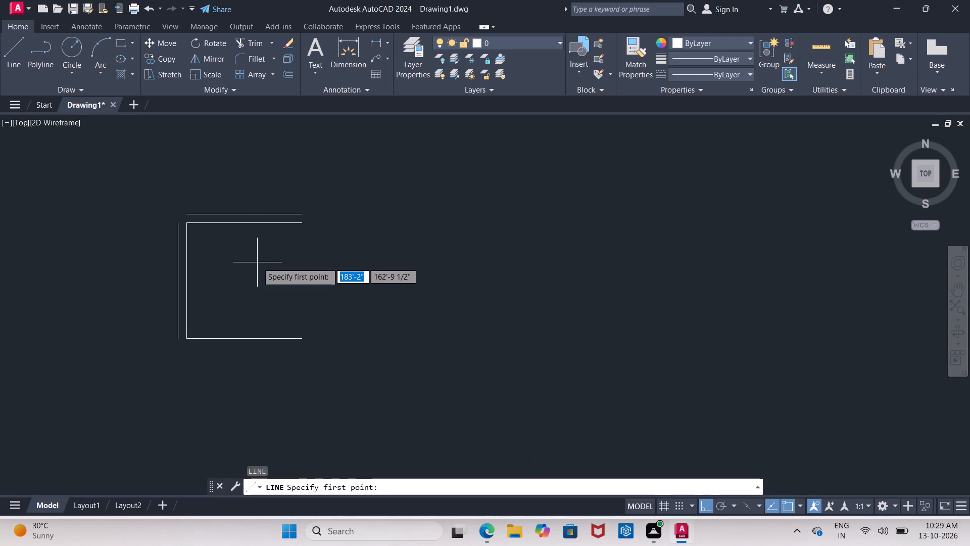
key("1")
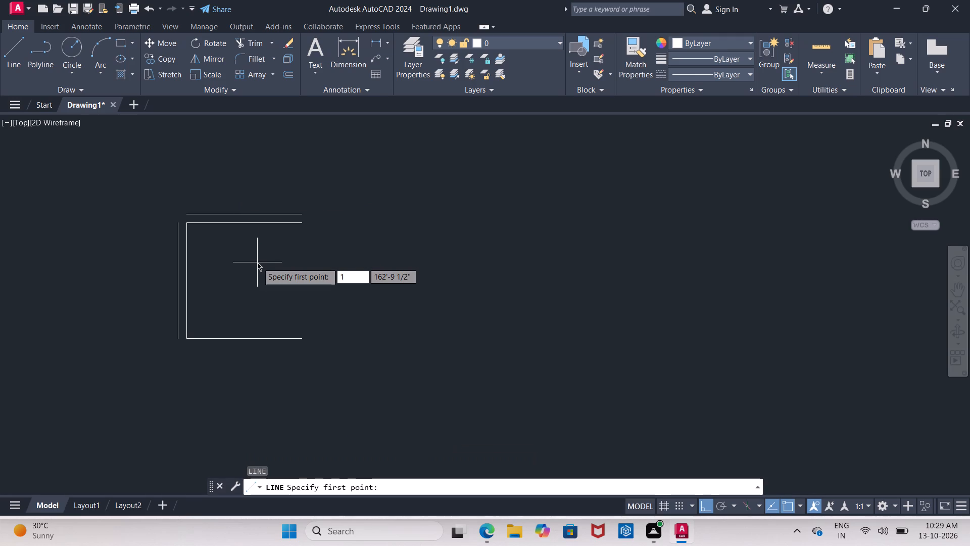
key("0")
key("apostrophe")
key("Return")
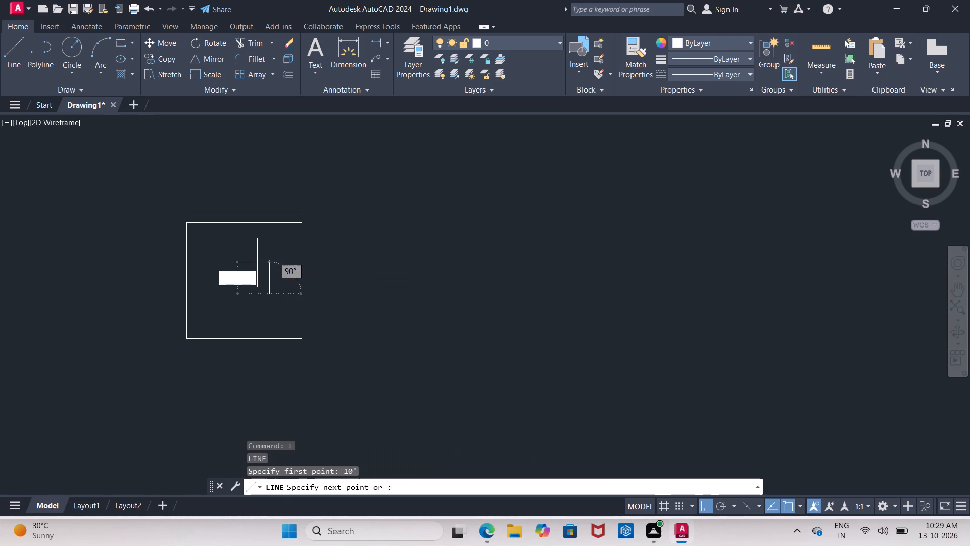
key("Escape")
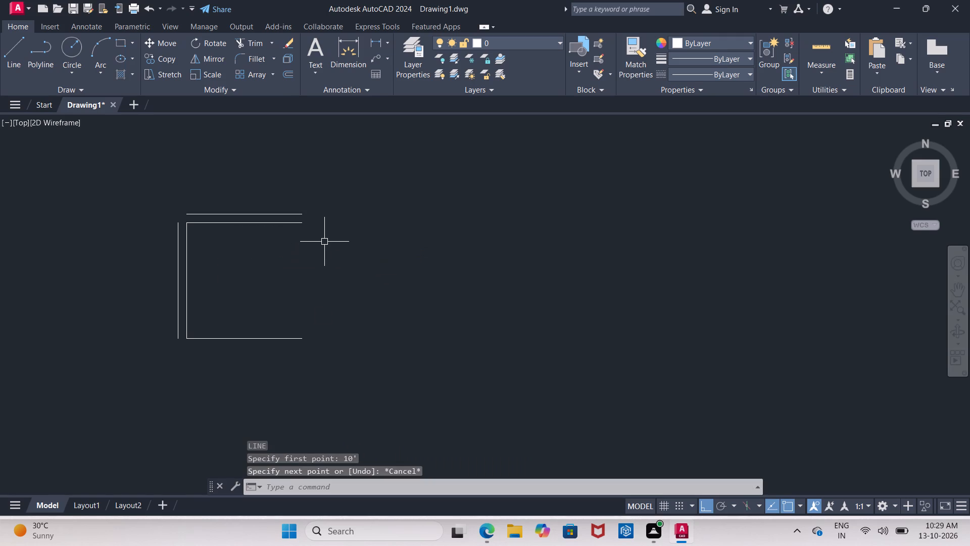
Draw a vertical line joining the right ends of the two horizontal lines to close the room square.
key("l")
key("Return")
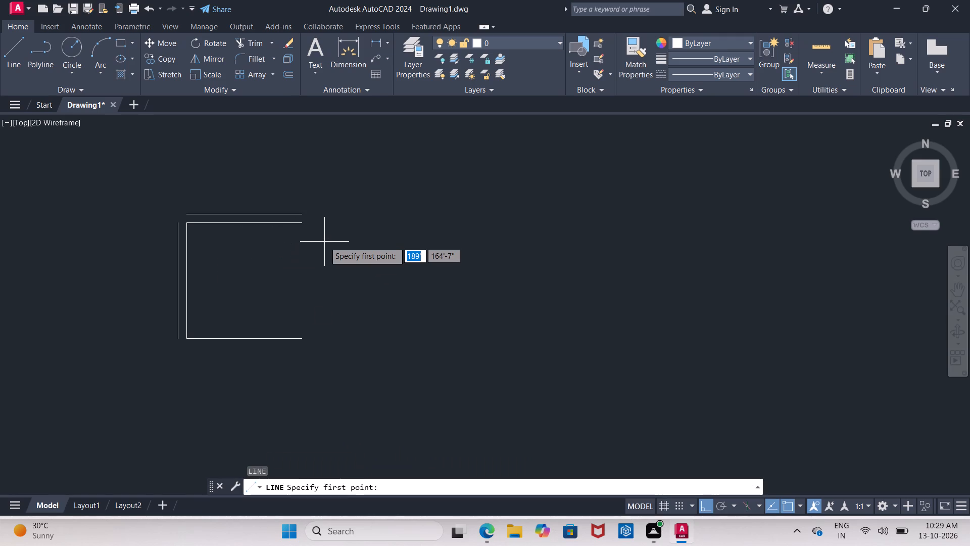
left_click(302, 223)
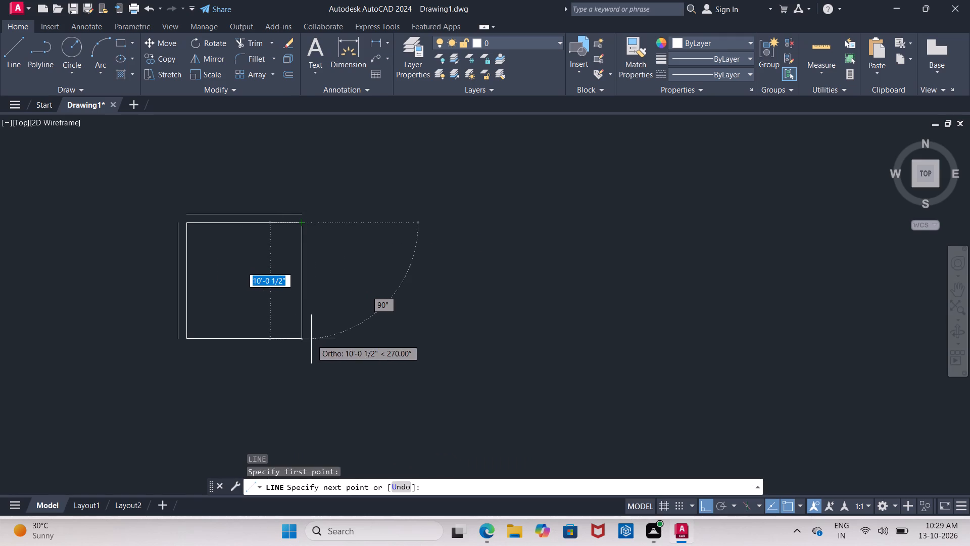
left_click(302, 337)
key("Escape")
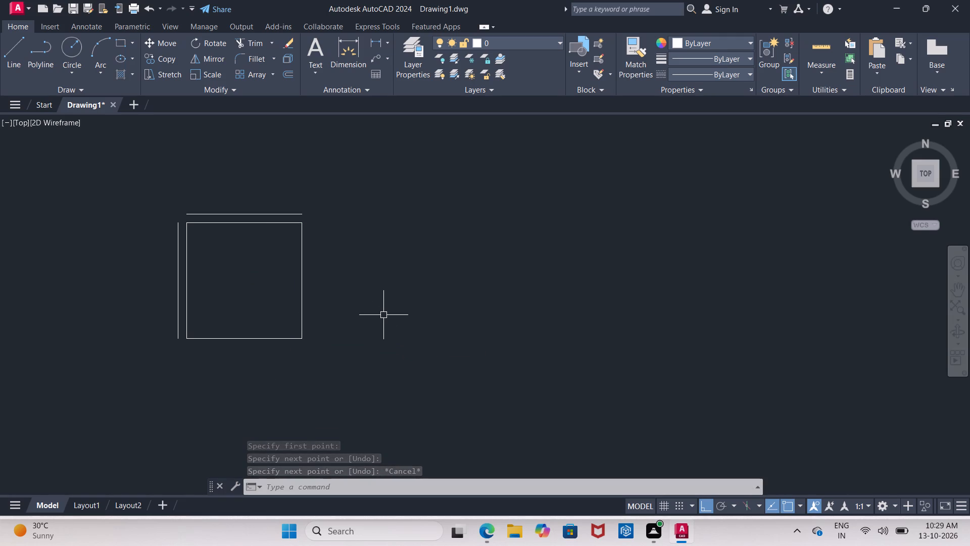
Offset the room's right vertical line 9" outward.
key("p")
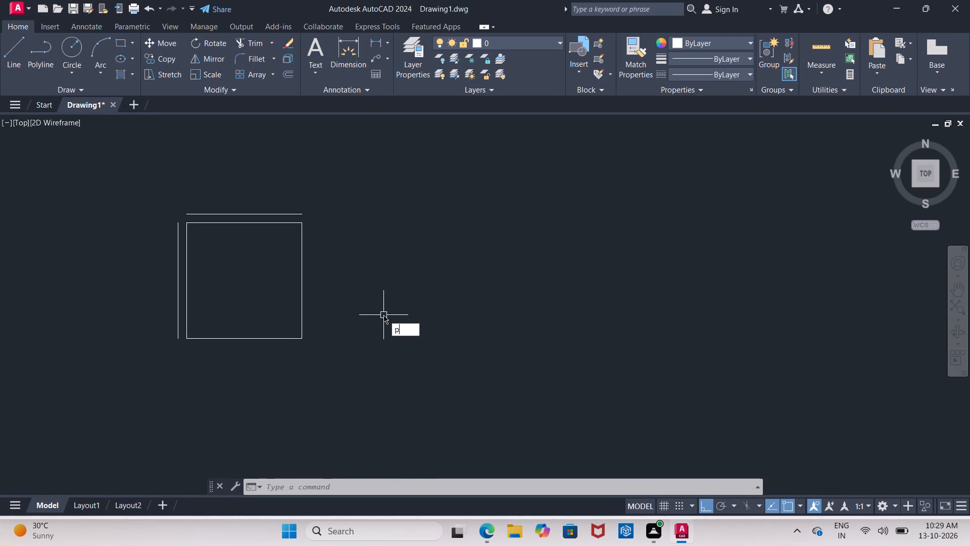
key("BackSpace")
key("o")
key("Return")
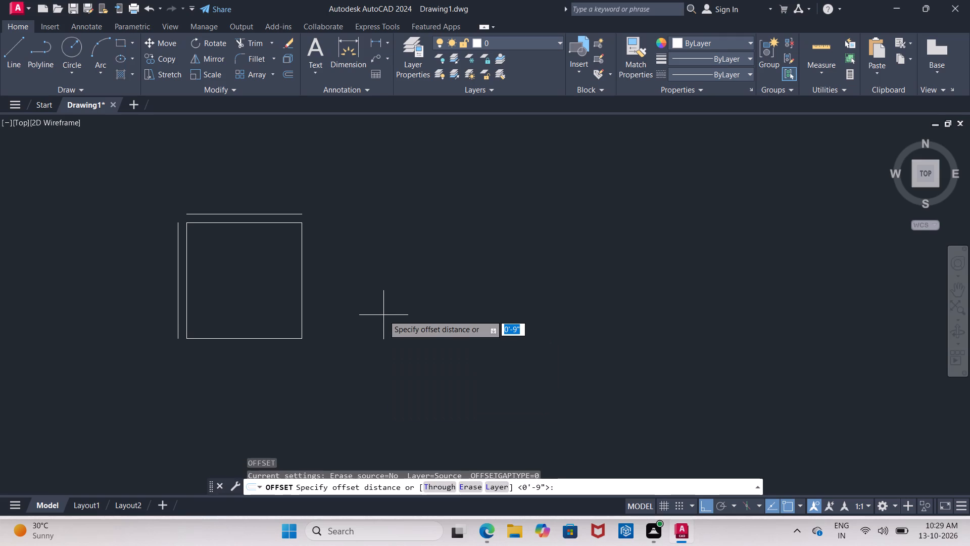
key("9")
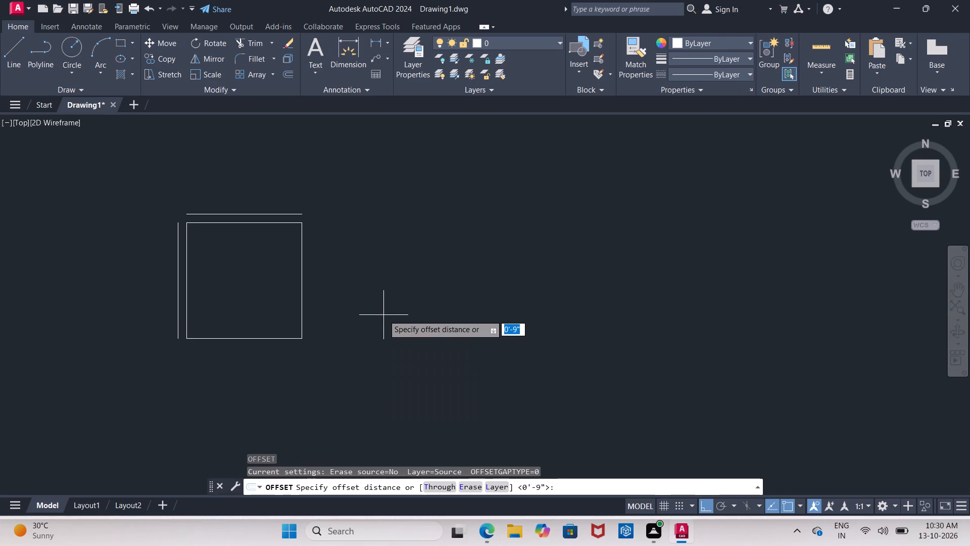
key("shift+quotedbl")
key("Return")
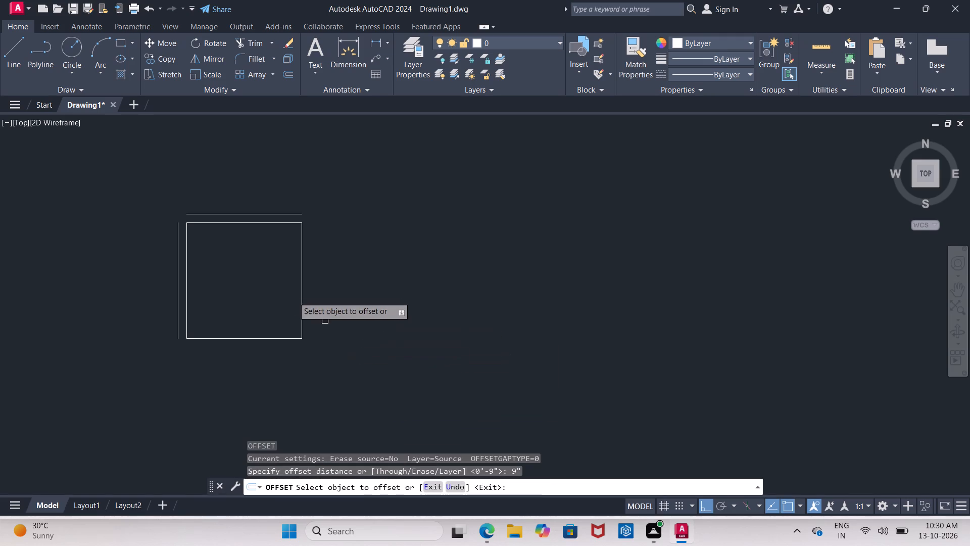
left_click(302, 294)
left_click(314, 296)
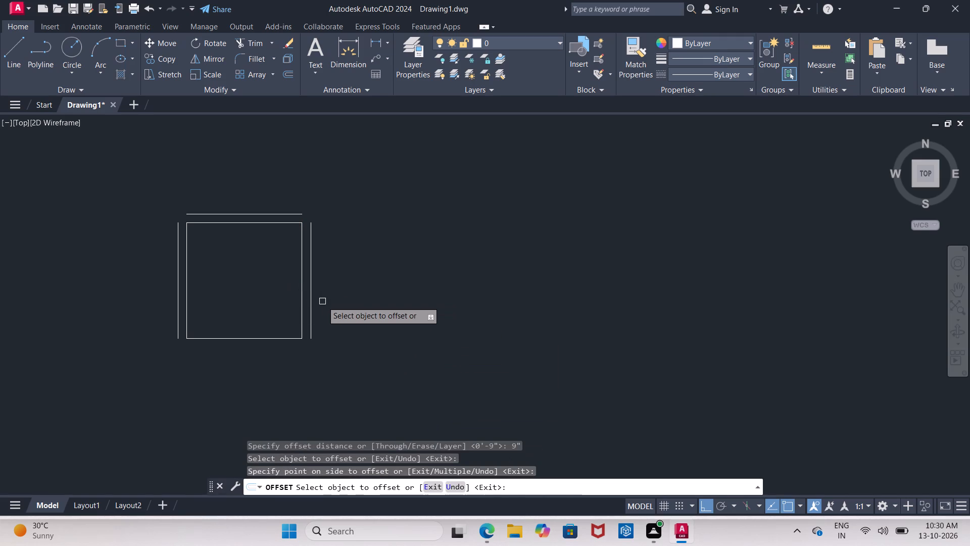
key("Return")
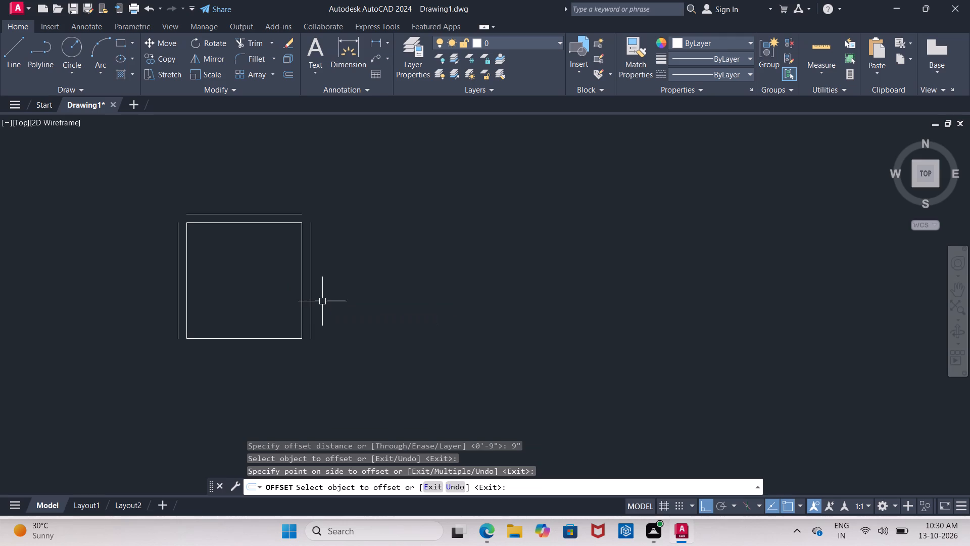
Offset the outer line of the room's right wall 10'9" to the right for the adjoining room.
key("Return")
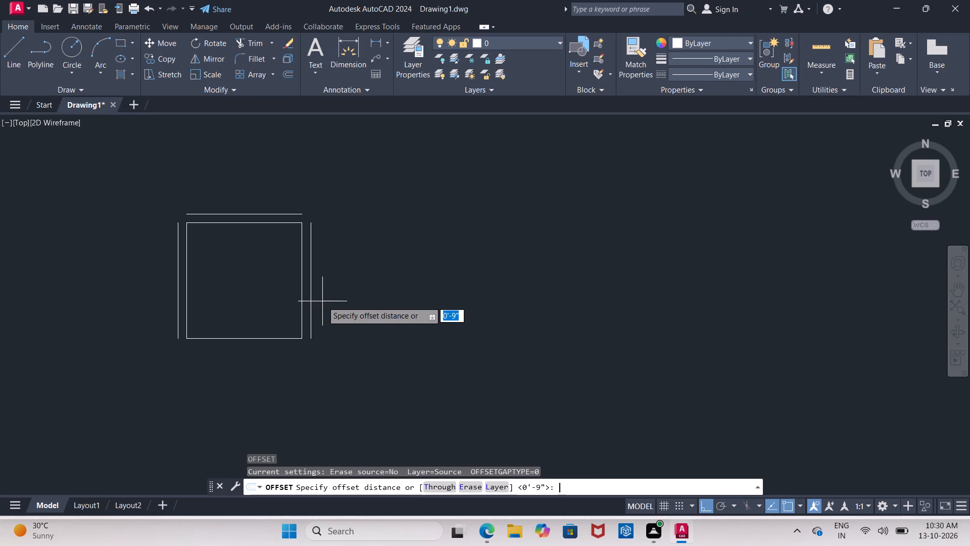
type("10'")
type("9\"")
key("Return")
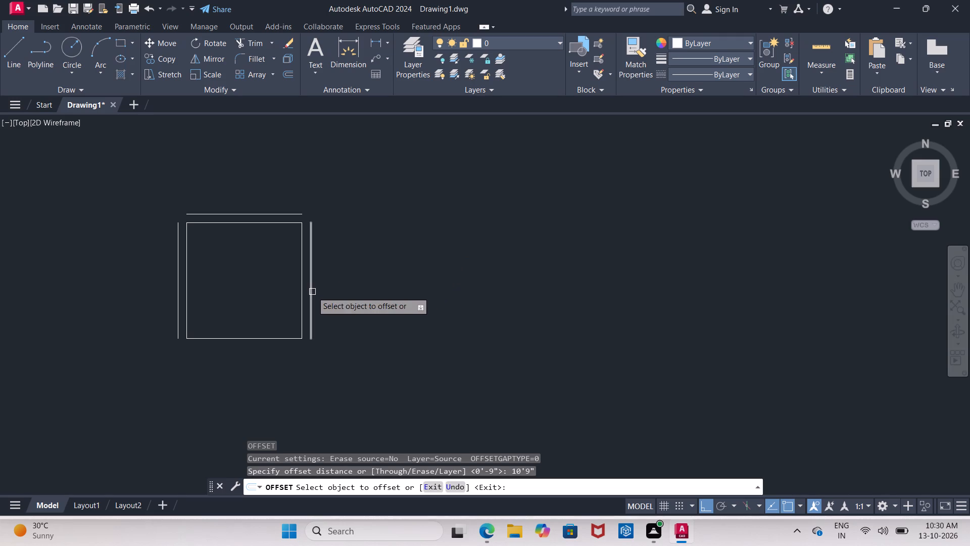
left_click(312, 292)
left_click(404, 263)
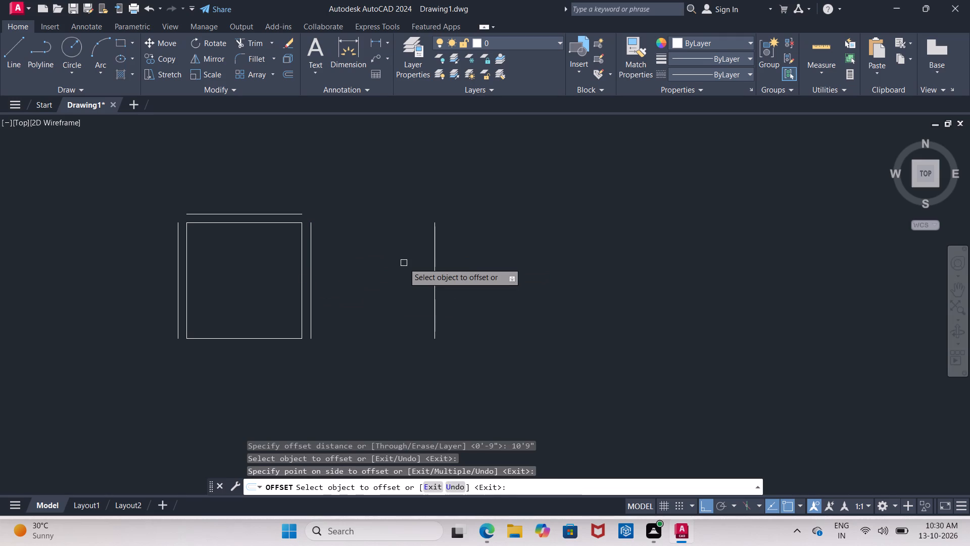
key("Return")
Offset the adjoining room's far vertical line 9" to the right for its wall thickness.
key("Return")
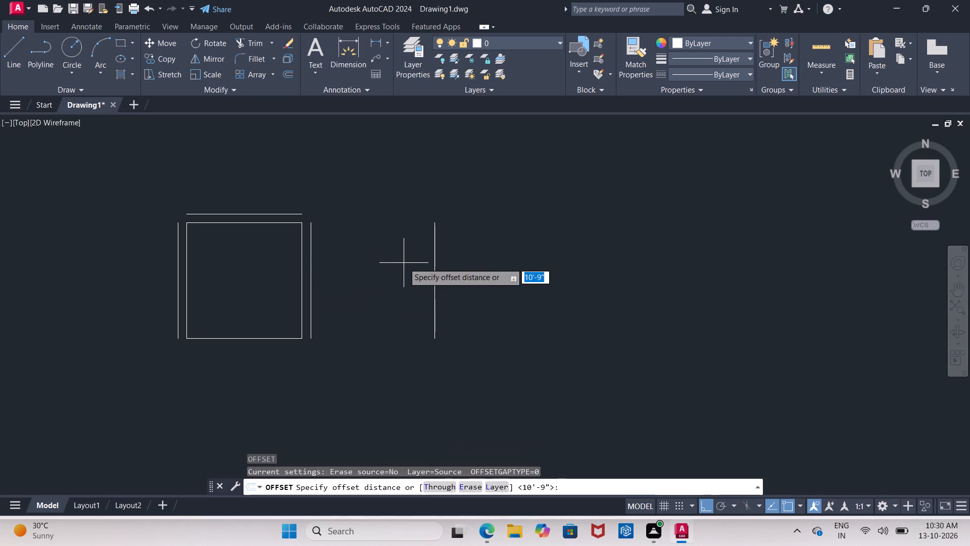
key("9")
key("shift+quotedbl")
key("Return")
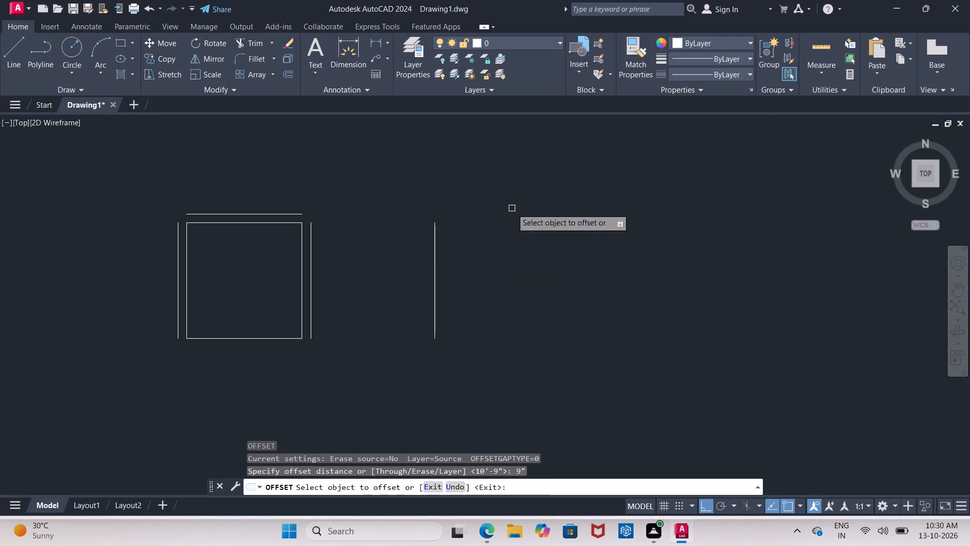
left_click(433, 305)
left_click(526, 285)
key("Escape")
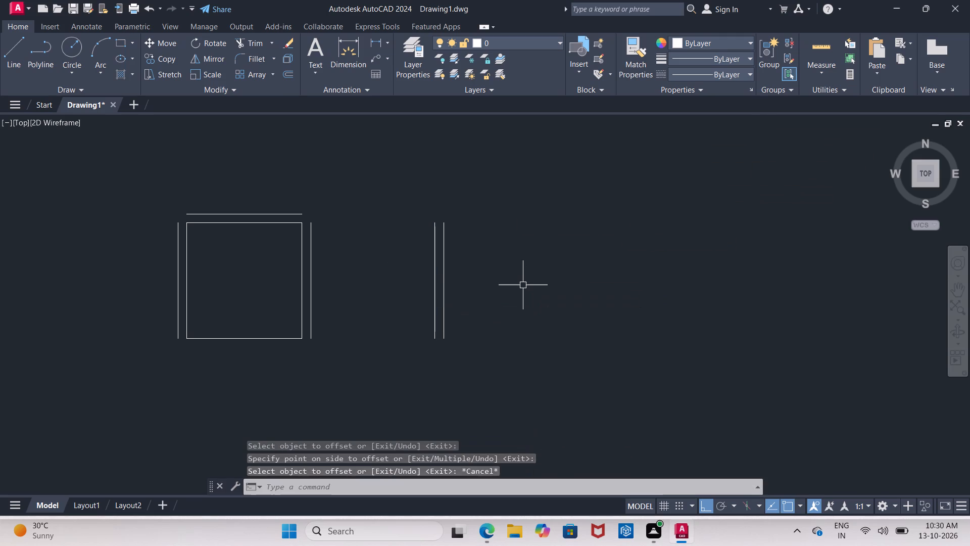
Stretch the right end of the outer top wall line horizontally past the farthest vertical wall line.
left_click(257, 215)
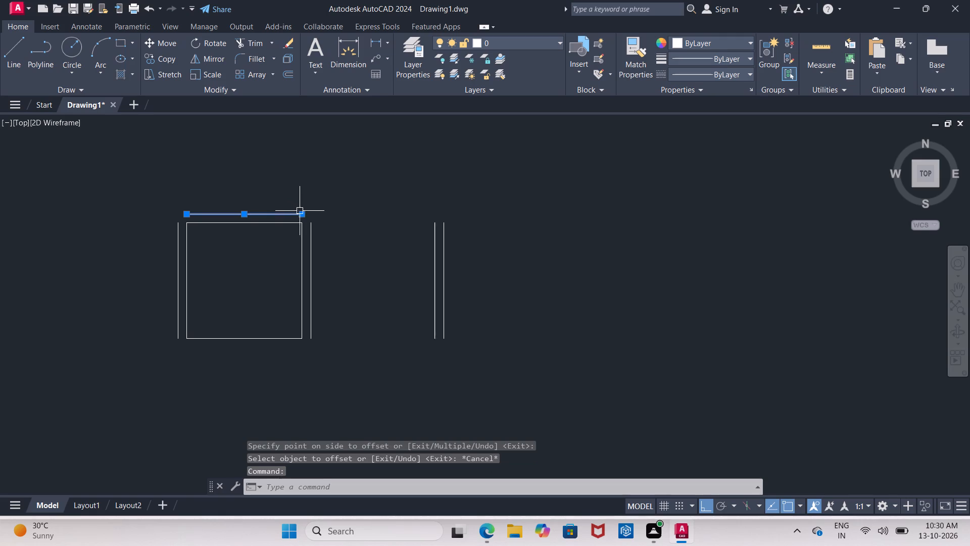
left_click(302, 213)
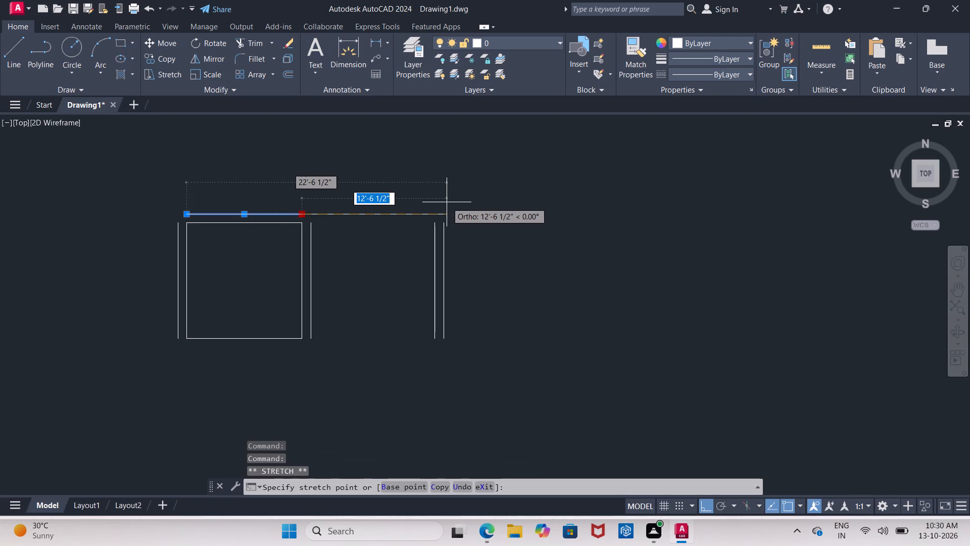
left_click(461, 204)
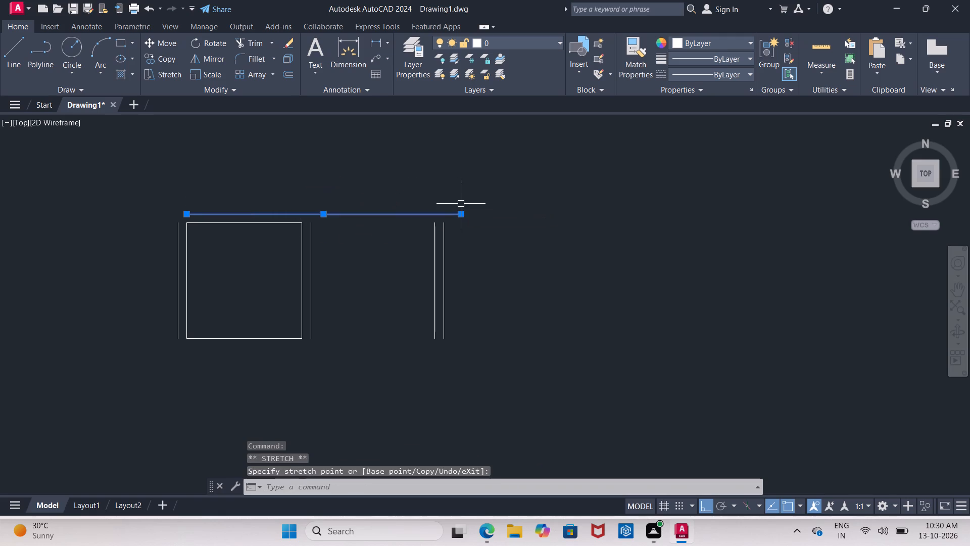
key("Escape")
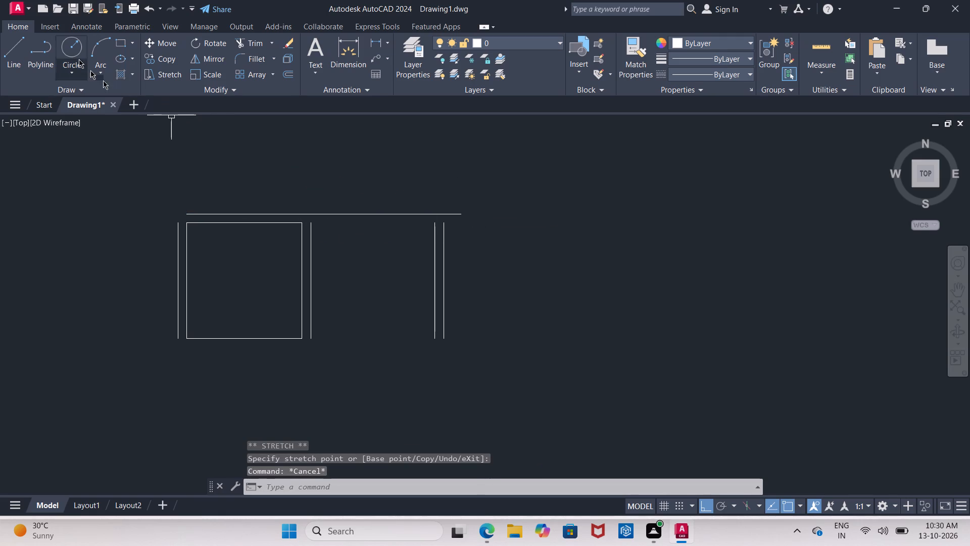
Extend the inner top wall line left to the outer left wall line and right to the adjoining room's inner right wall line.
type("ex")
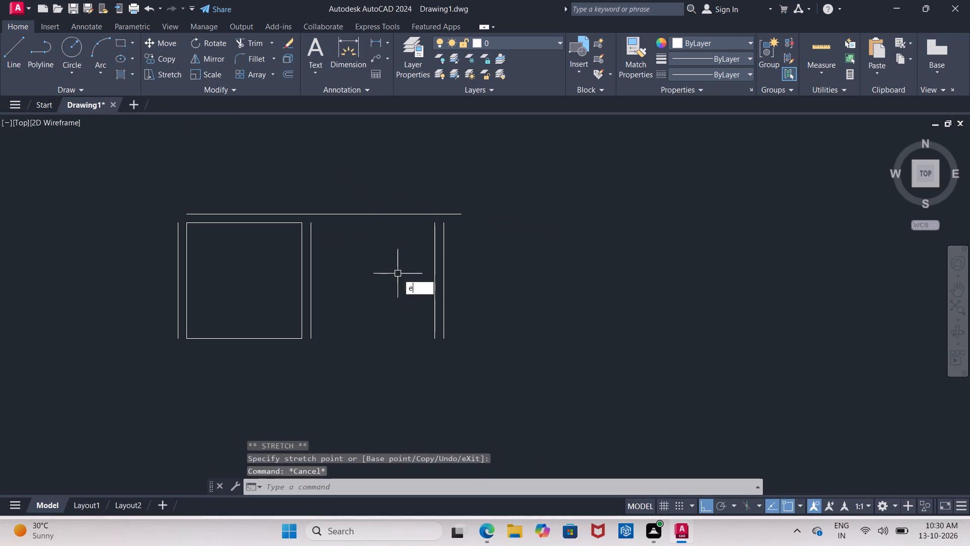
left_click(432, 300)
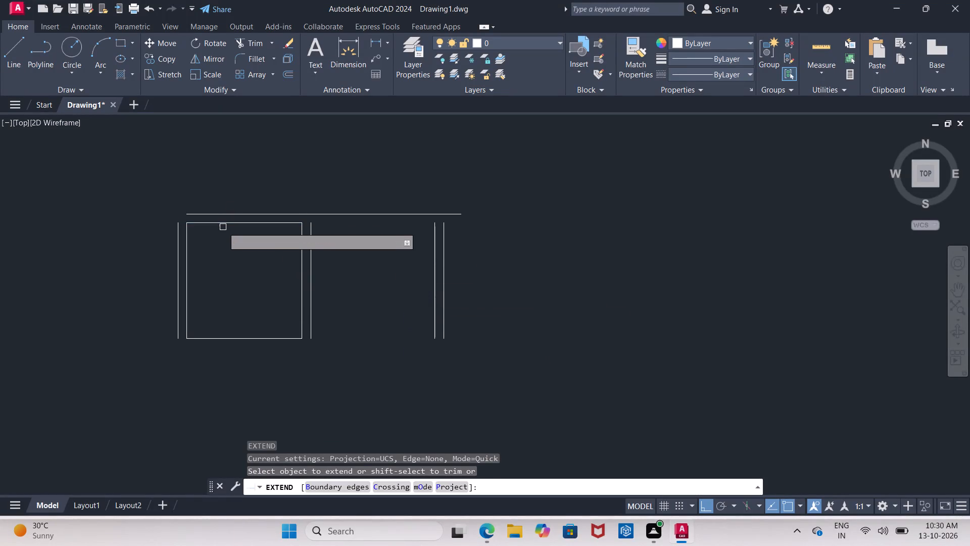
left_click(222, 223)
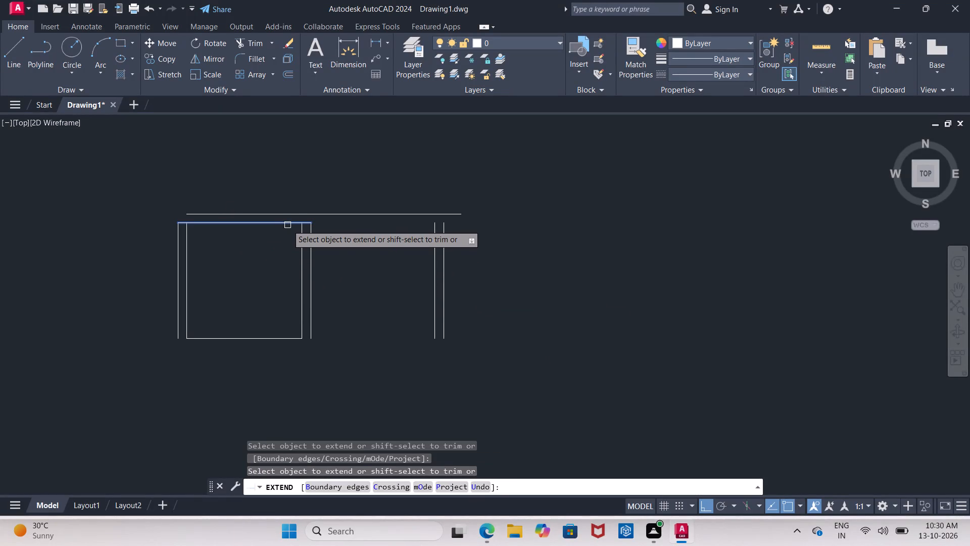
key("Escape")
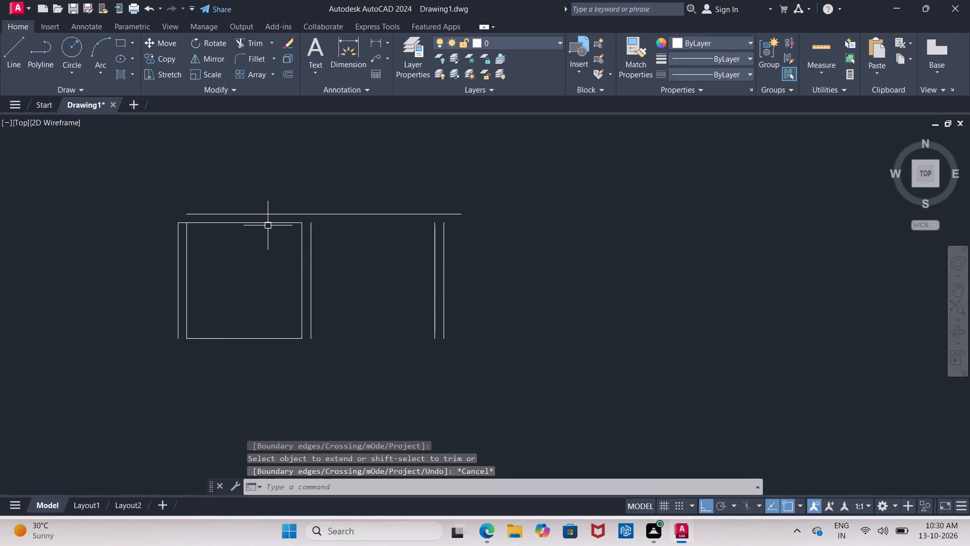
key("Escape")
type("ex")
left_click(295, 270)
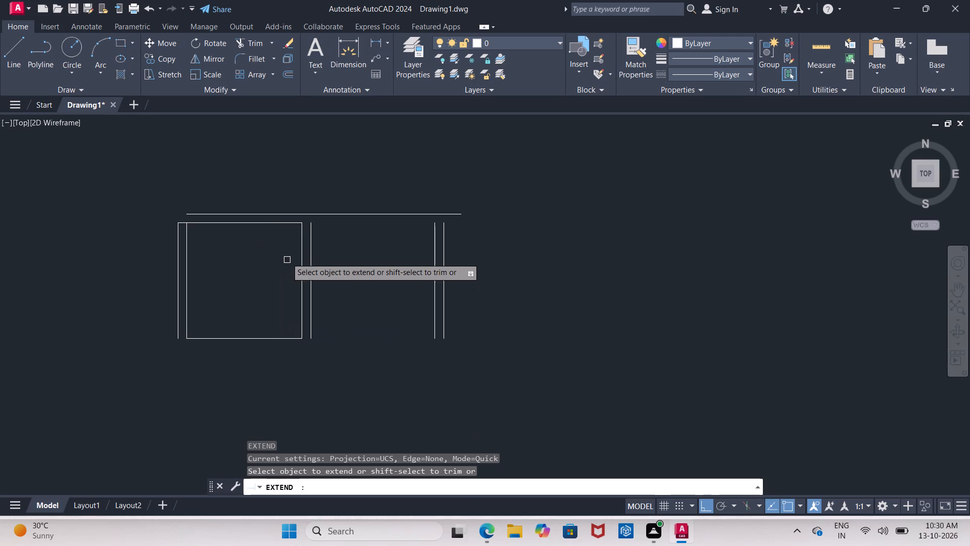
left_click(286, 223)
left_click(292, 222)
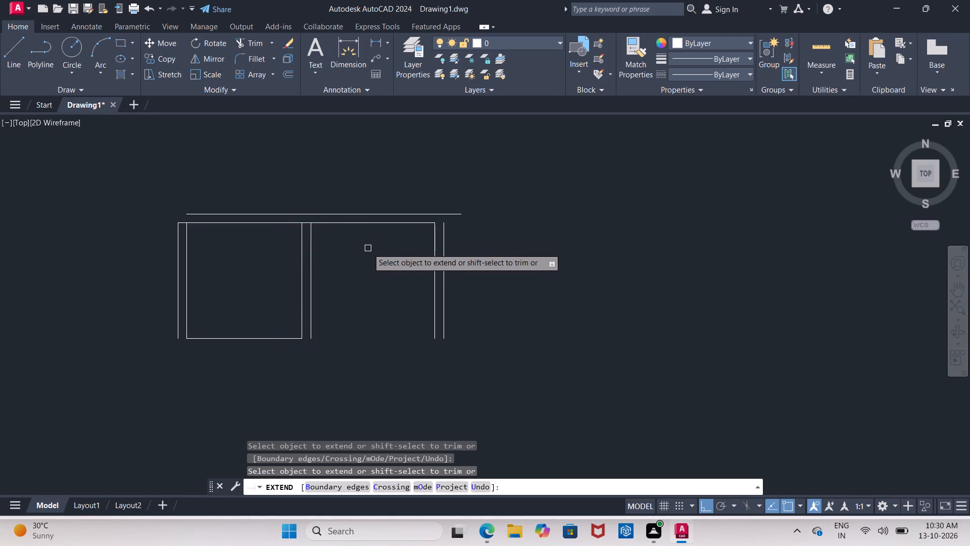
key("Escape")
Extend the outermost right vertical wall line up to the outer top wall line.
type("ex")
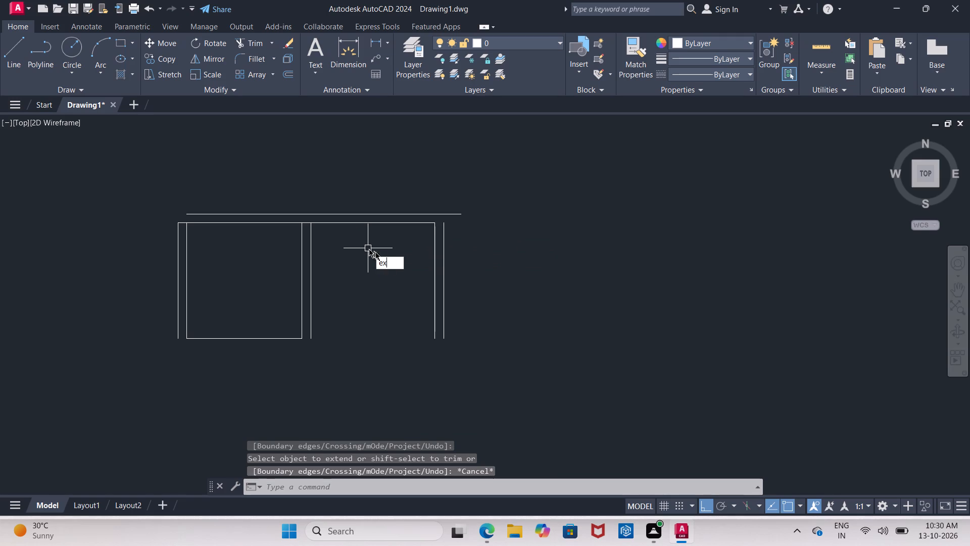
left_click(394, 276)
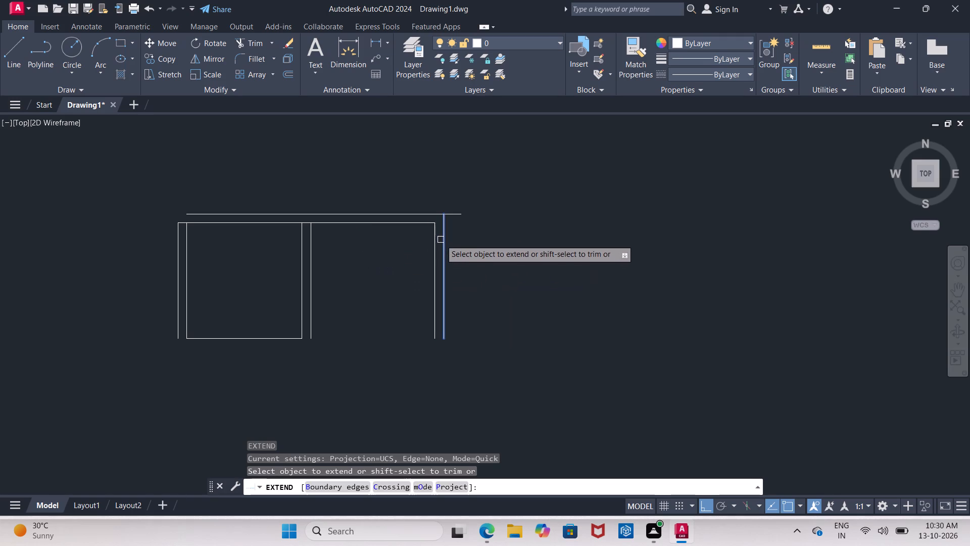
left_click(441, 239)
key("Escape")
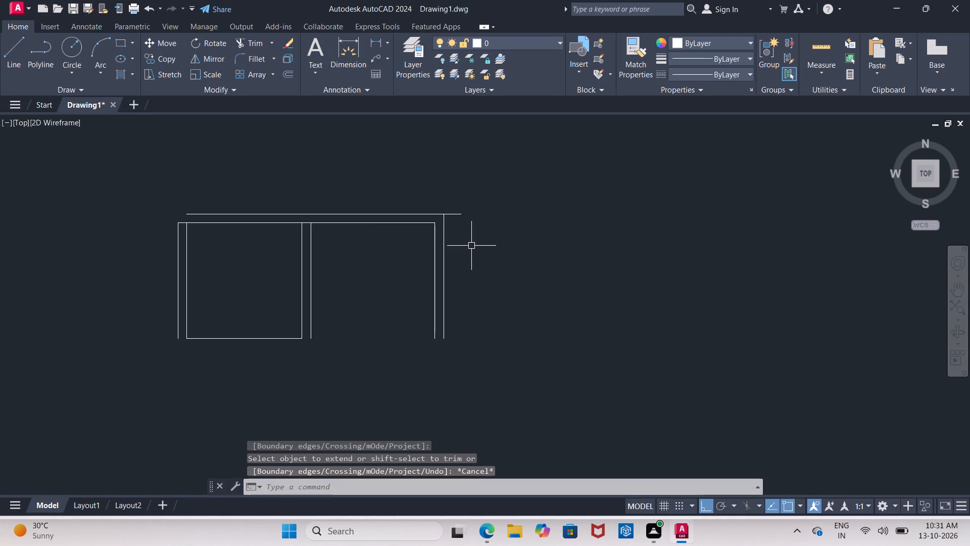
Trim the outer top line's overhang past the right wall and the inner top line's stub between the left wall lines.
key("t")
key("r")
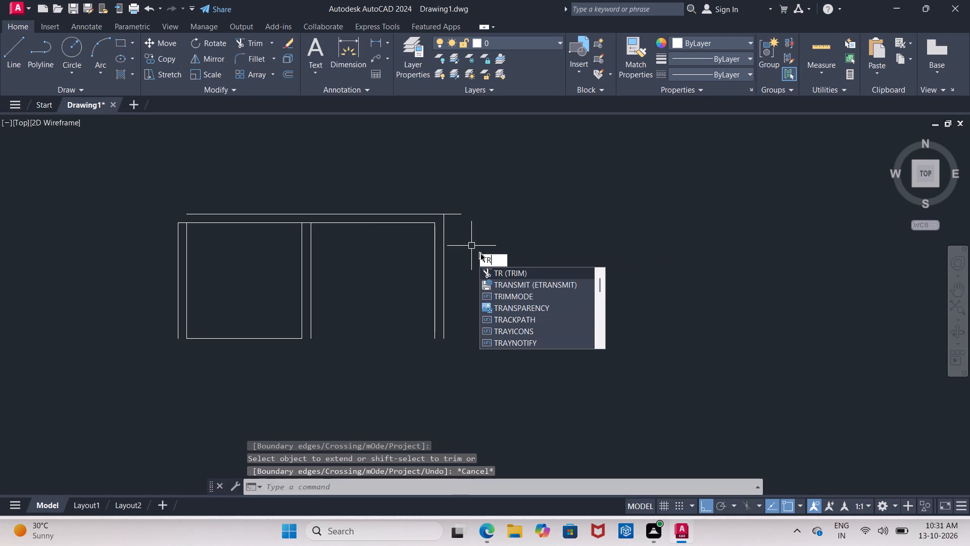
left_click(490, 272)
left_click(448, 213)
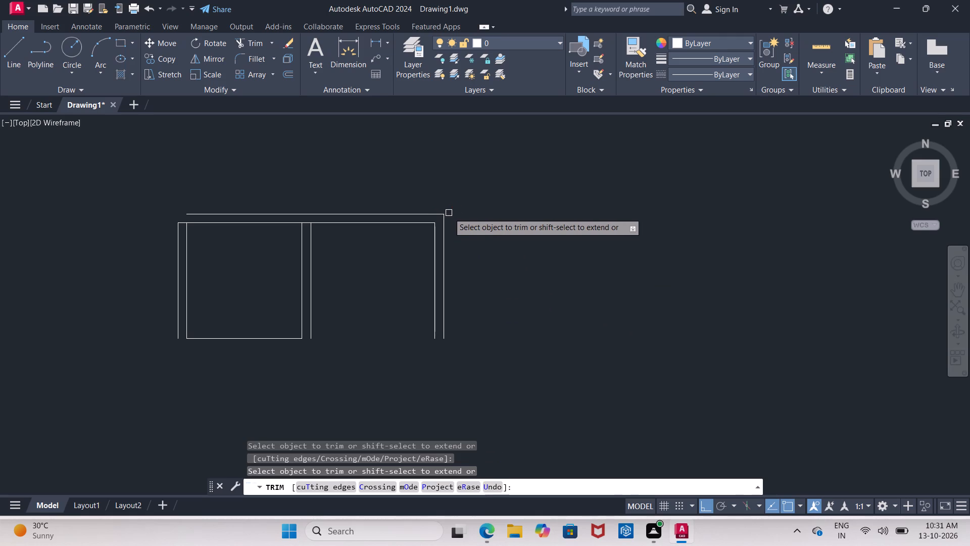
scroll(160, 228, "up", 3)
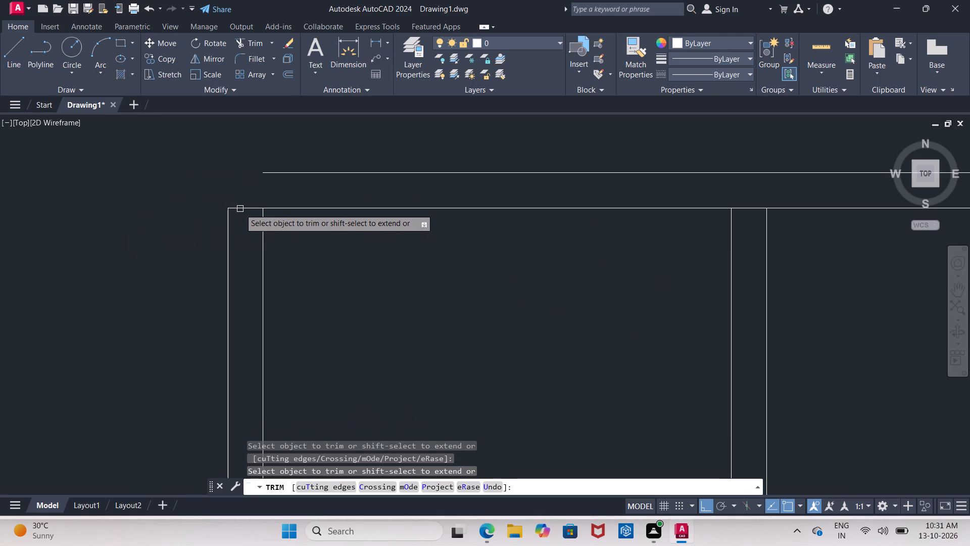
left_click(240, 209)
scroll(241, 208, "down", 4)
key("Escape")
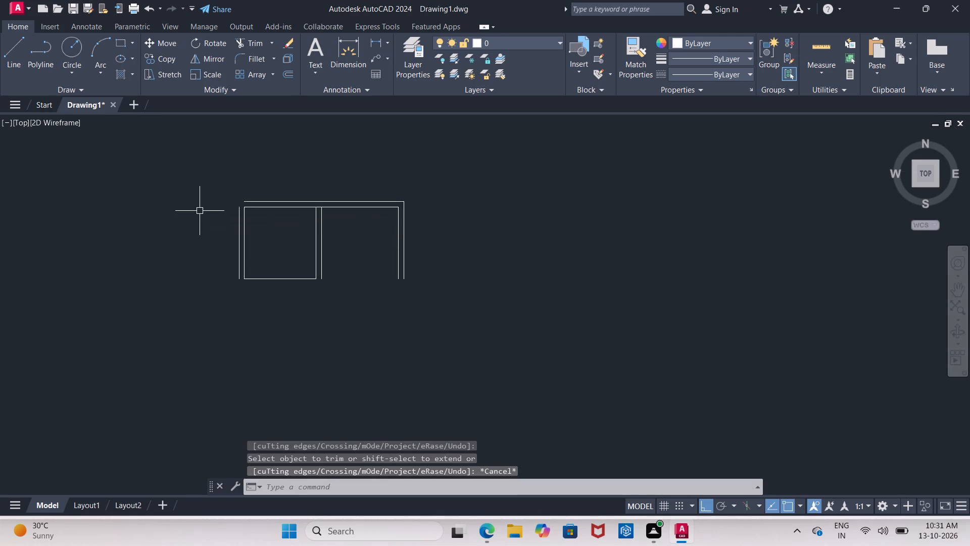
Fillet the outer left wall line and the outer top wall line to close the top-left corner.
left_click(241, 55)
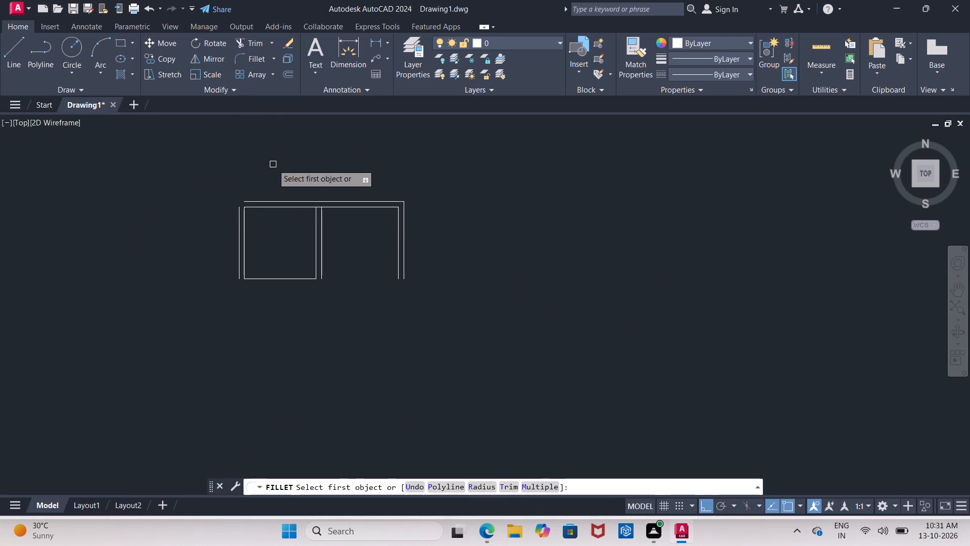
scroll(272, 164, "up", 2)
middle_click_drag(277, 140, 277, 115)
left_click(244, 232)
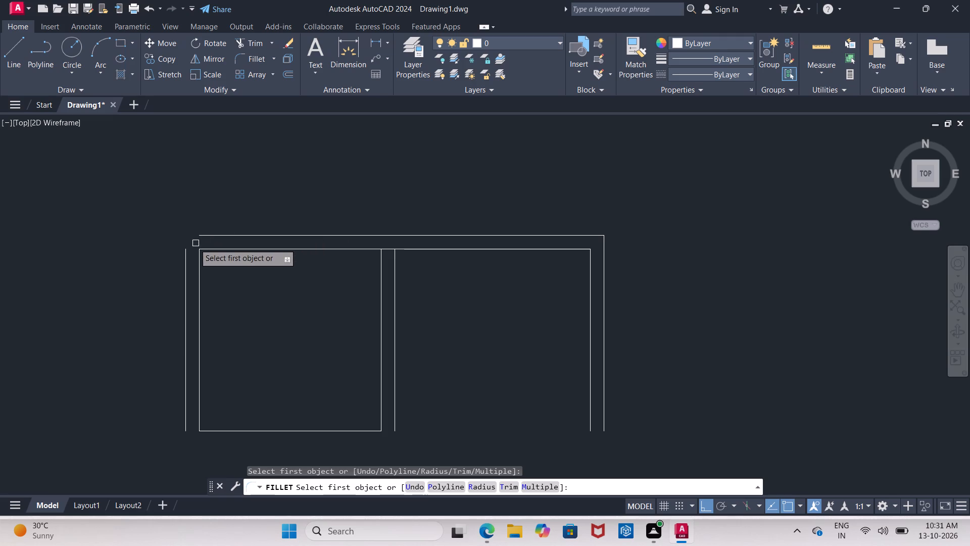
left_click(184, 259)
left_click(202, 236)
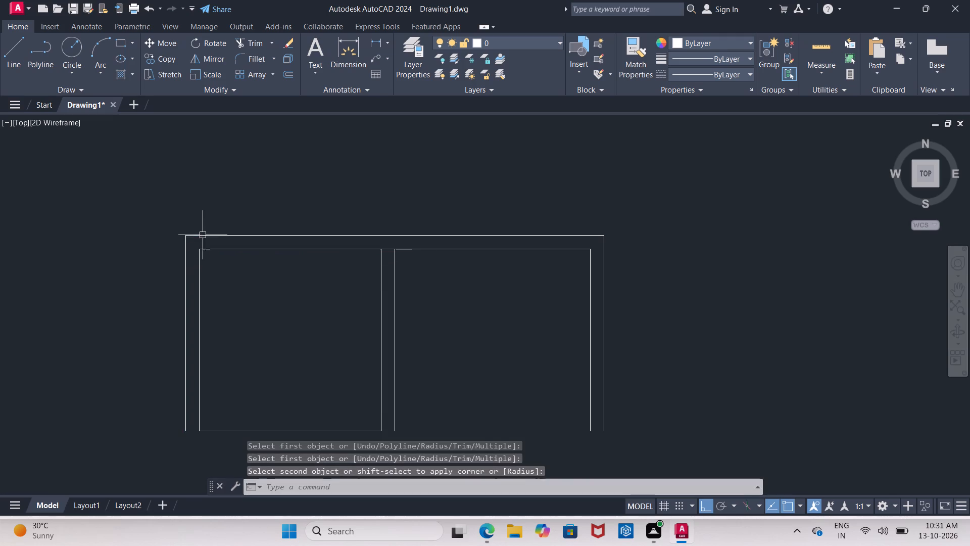
Check the overall outer width with a linear dimension between the two outer top corners, without placing it.
scroll(207, 229, "down", 2)
scroll(287, 201, "down", 2)
scroll(253, 182, "up", 3)
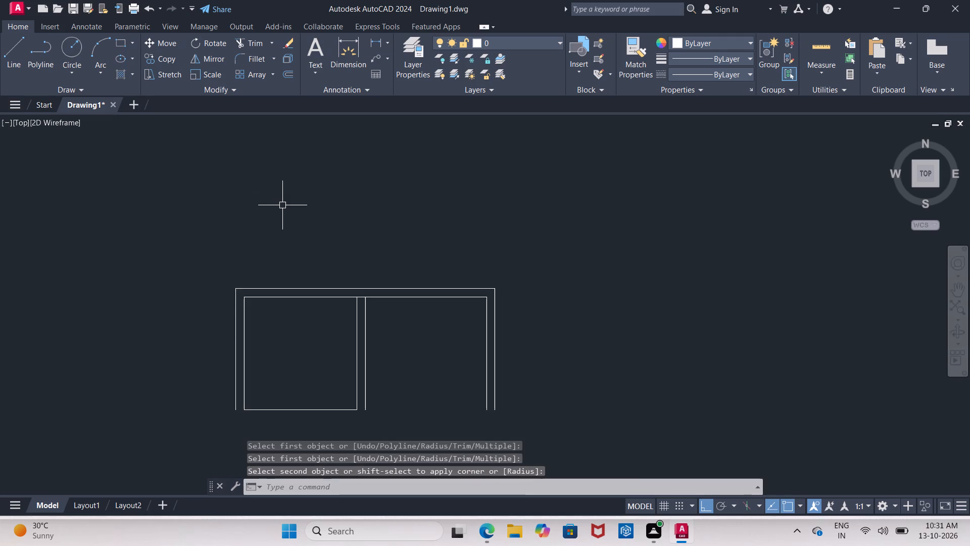
scroll(282, 205, "up", 1)
middle_click_drag(282, 205, 237, 167)
middle_click_drag(261, 189, 236, 162)
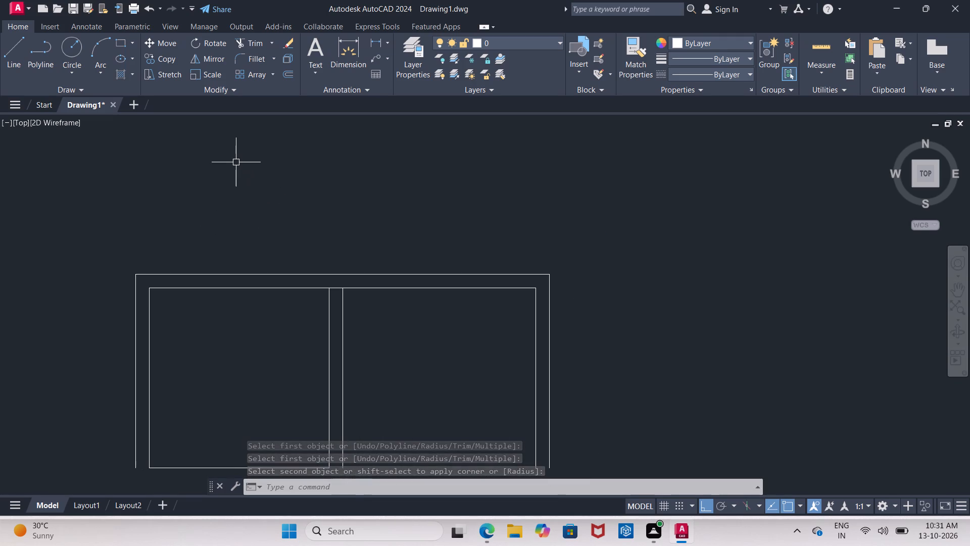
key("Escape")
left_click(371, 41)
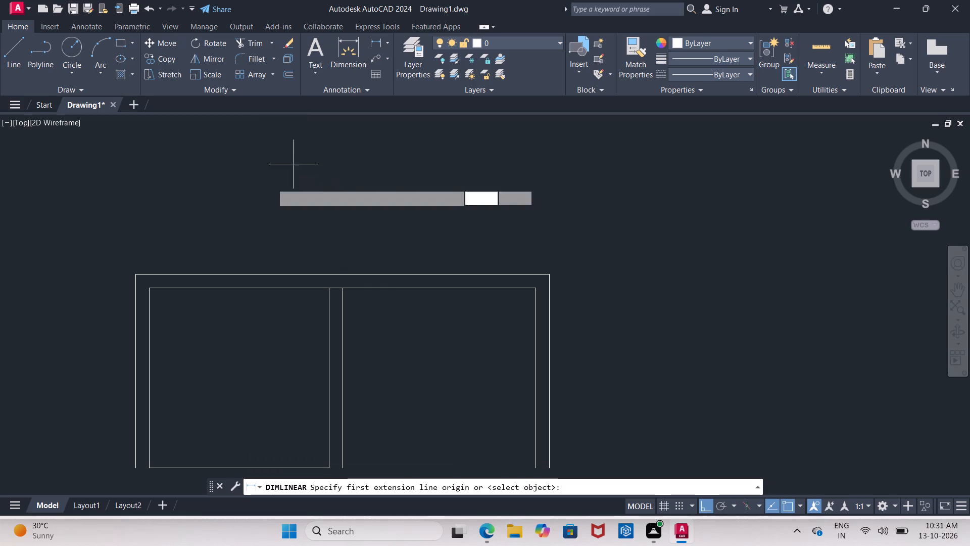
left_click(138, 273)
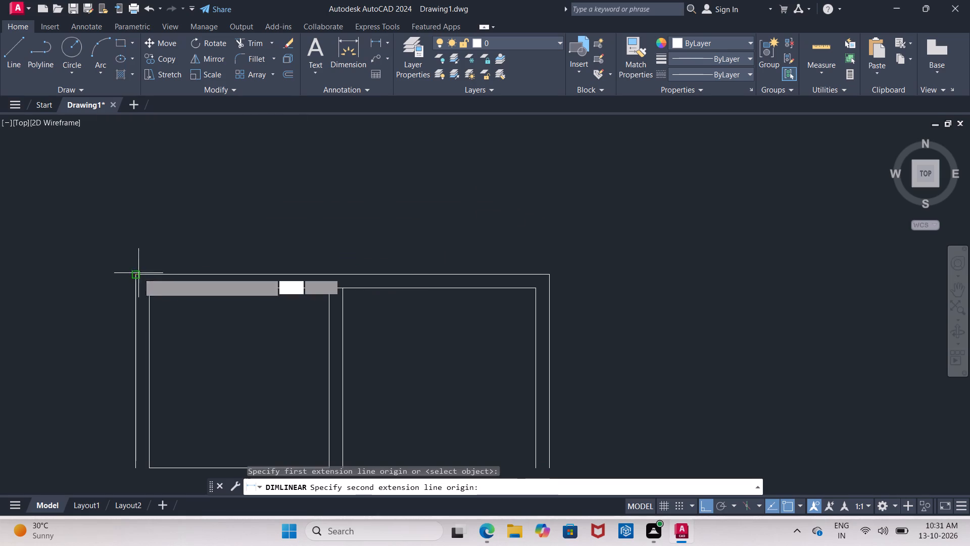
left_click(550, 272)
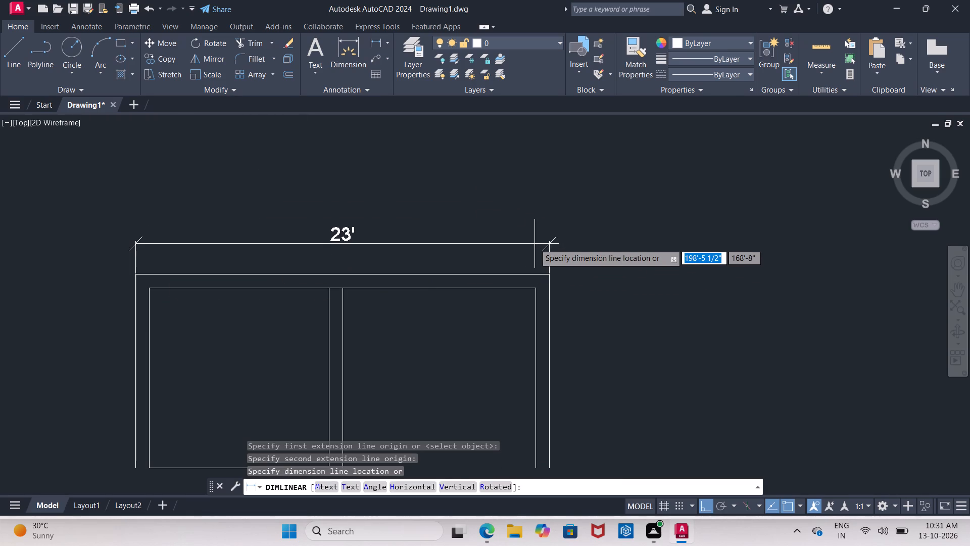
scroll(535, 241, "down", 2)
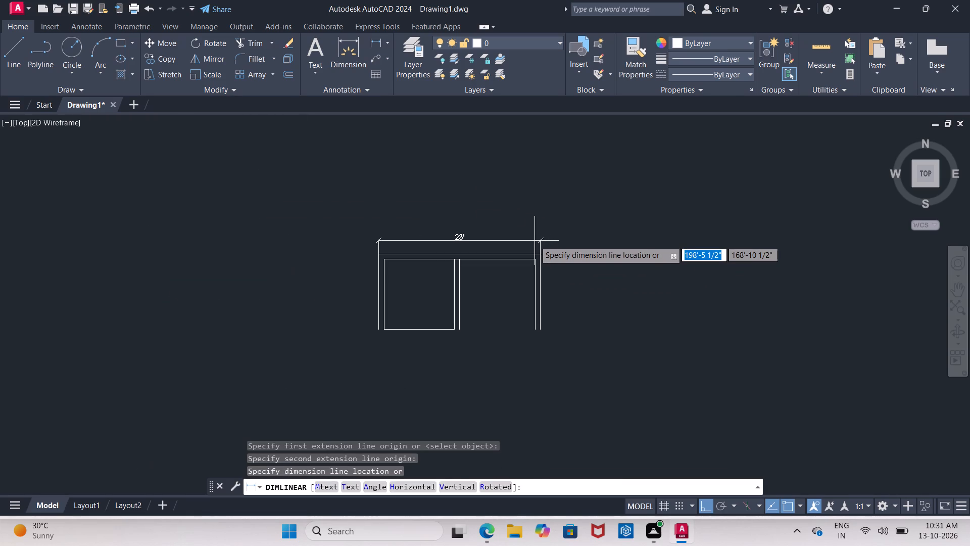
scroll(535, 241, "up", 1)
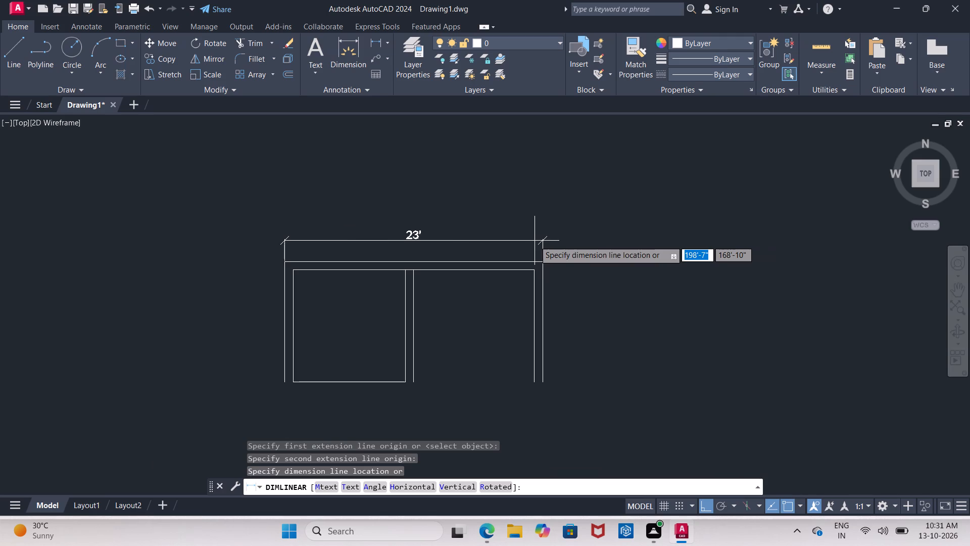
scroll(535, 241, "up", 1)
middle_click_drag(535, 241, 510, 177)
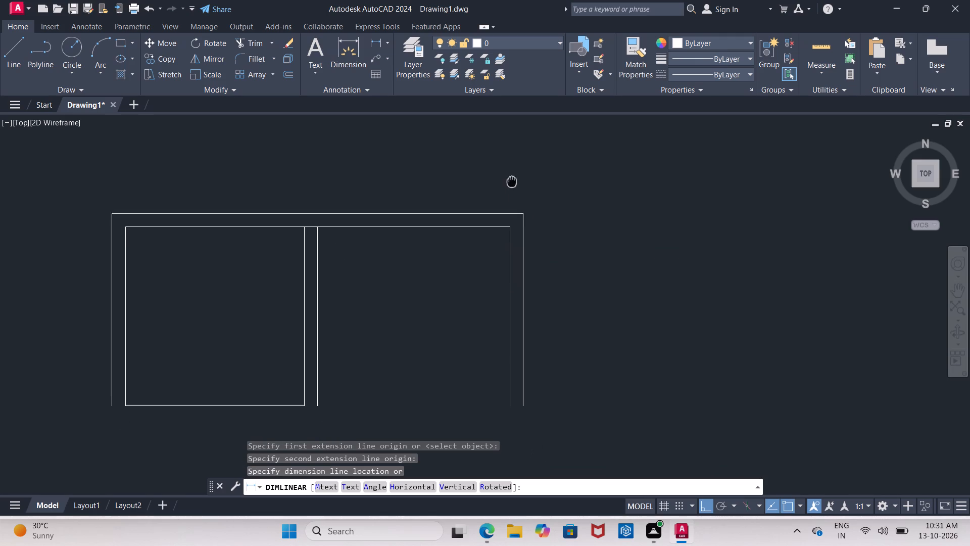
middle_click_drag(510, 177, 504, 168)
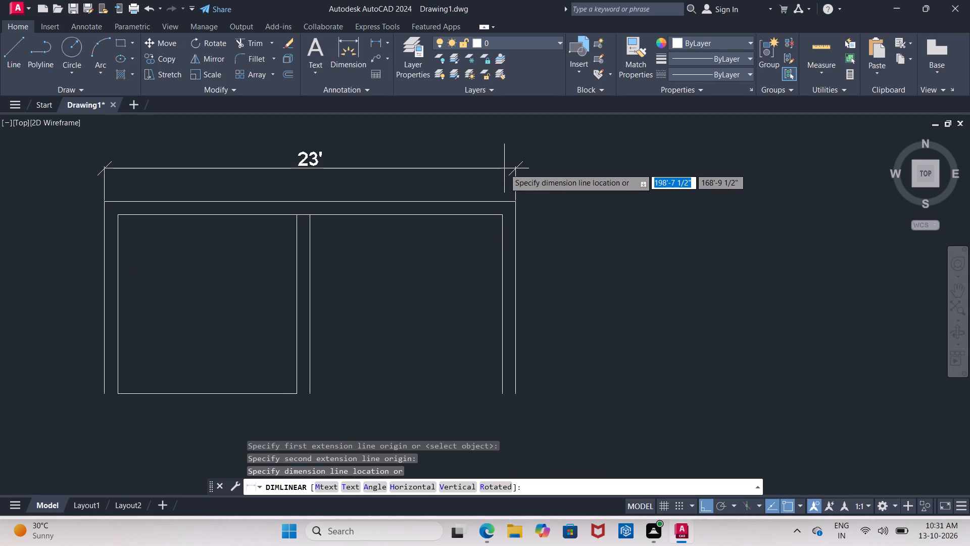
key("Escape")
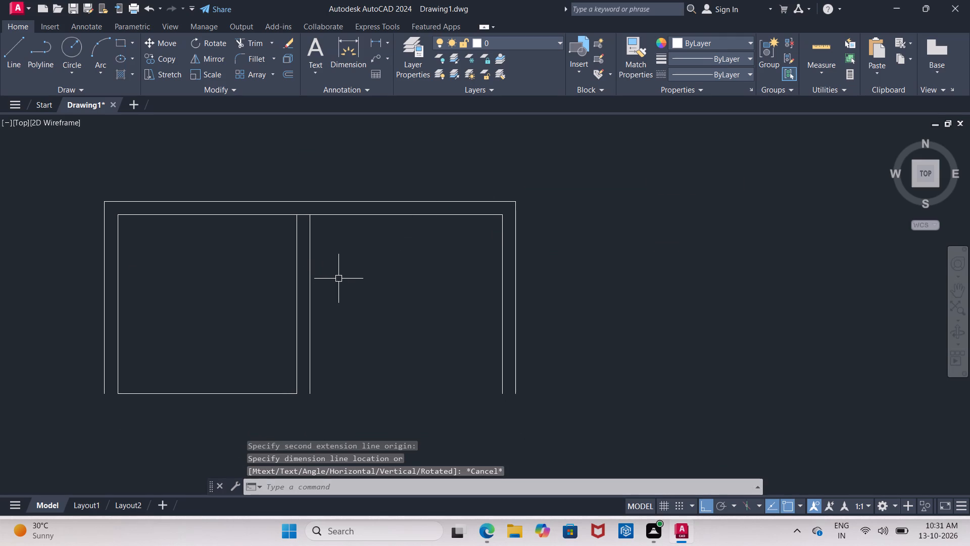
Erase the partition wall's right line and all the remaining wall lines to clear the drawing.
left_click(309, 267)
key("Delete")
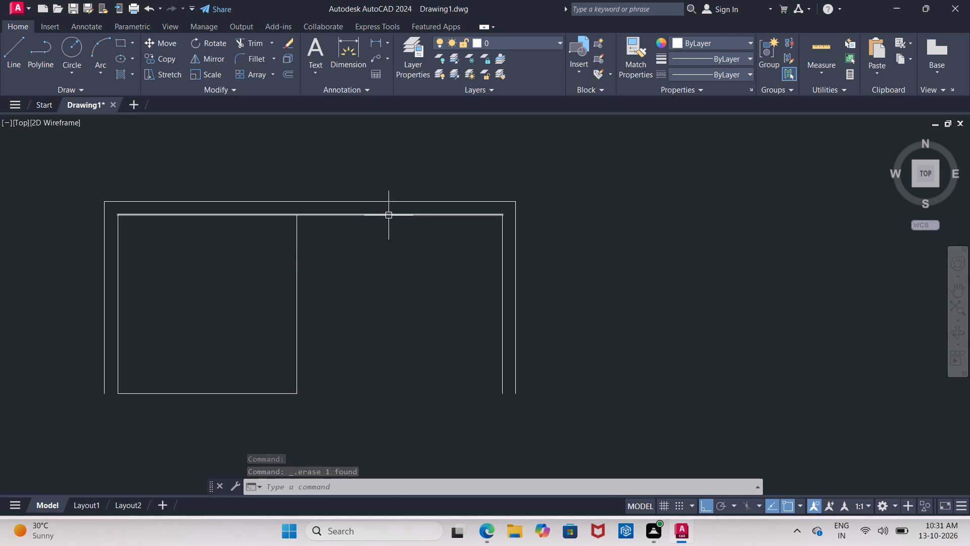
left_click_drag(59, 183, 88, 196)
left_click(543, 429)
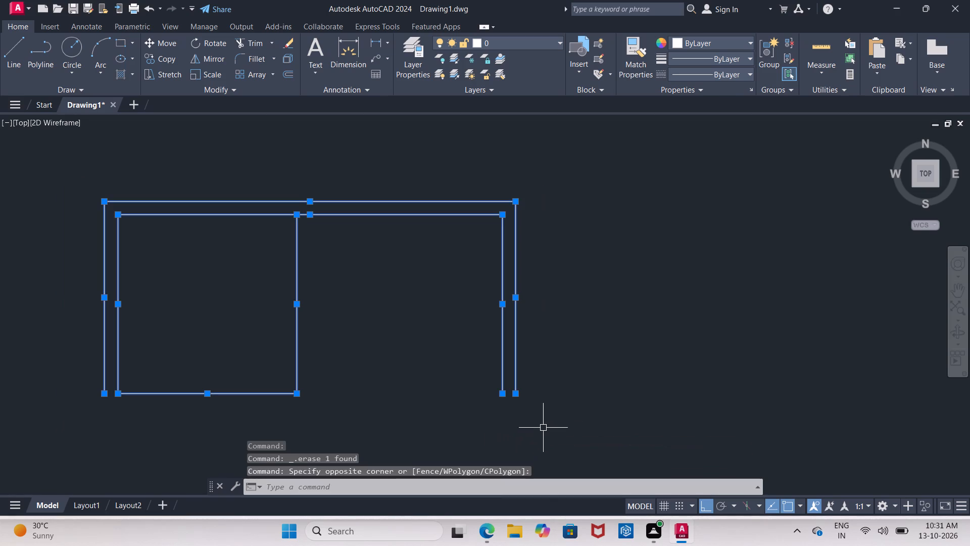
key("Delete")
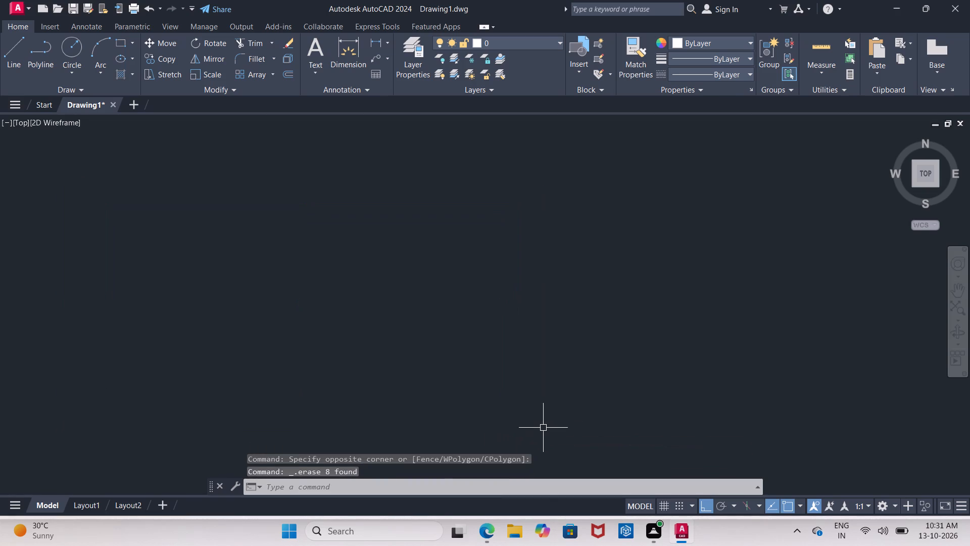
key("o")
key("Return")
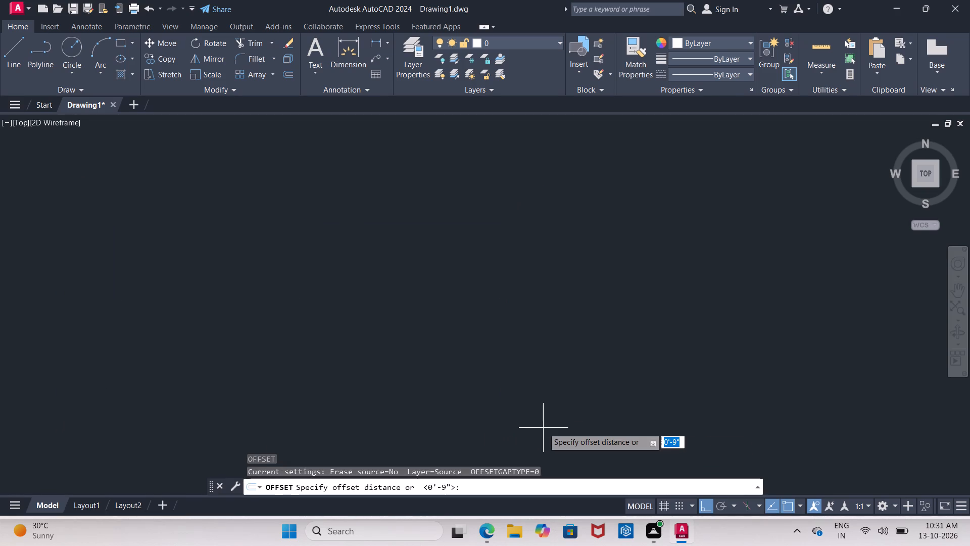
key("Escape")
Draw a horizontal line 22'3" long to the right as the plan's overall top edge.
key("l")
key("Return")
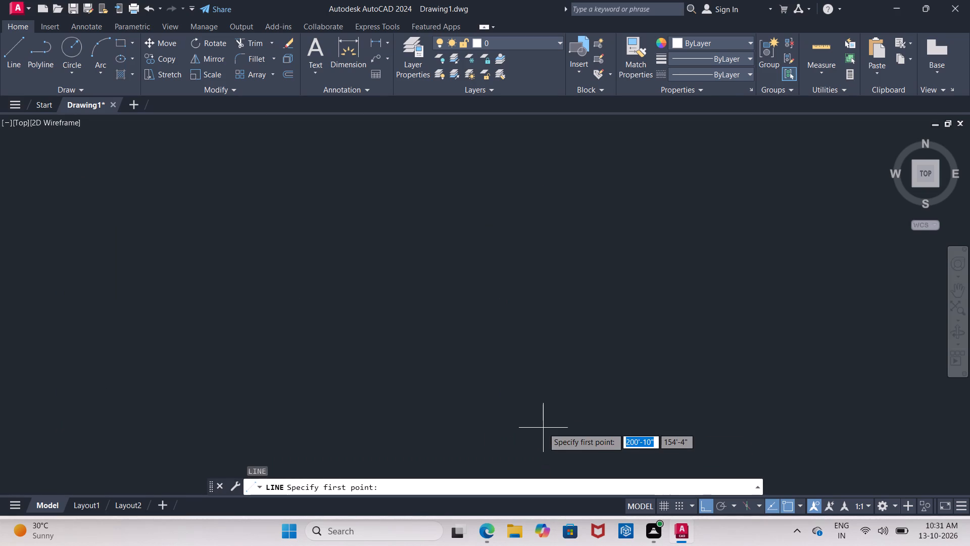
left_click(283, 213)
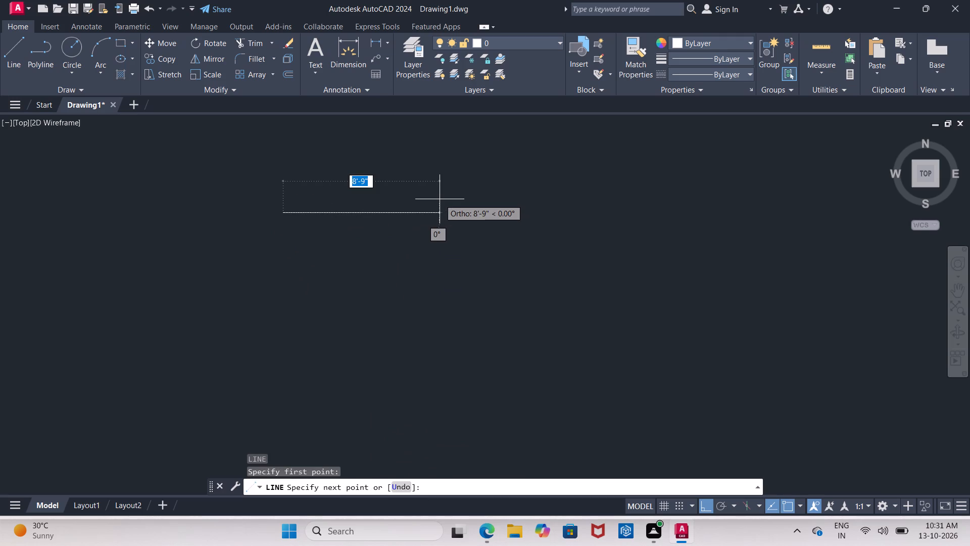
type("22'3")
key("shift+quotedbl")
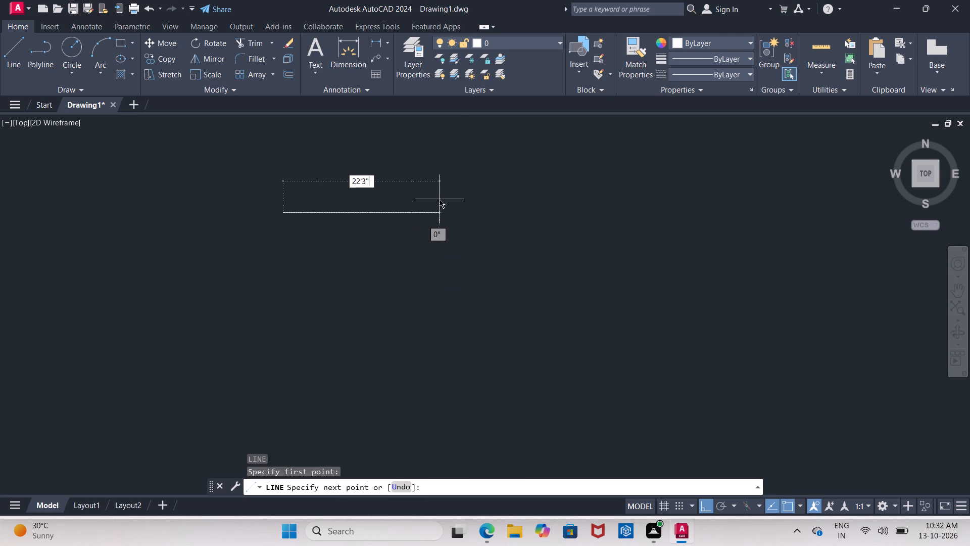
key("Return")
key("Escape")
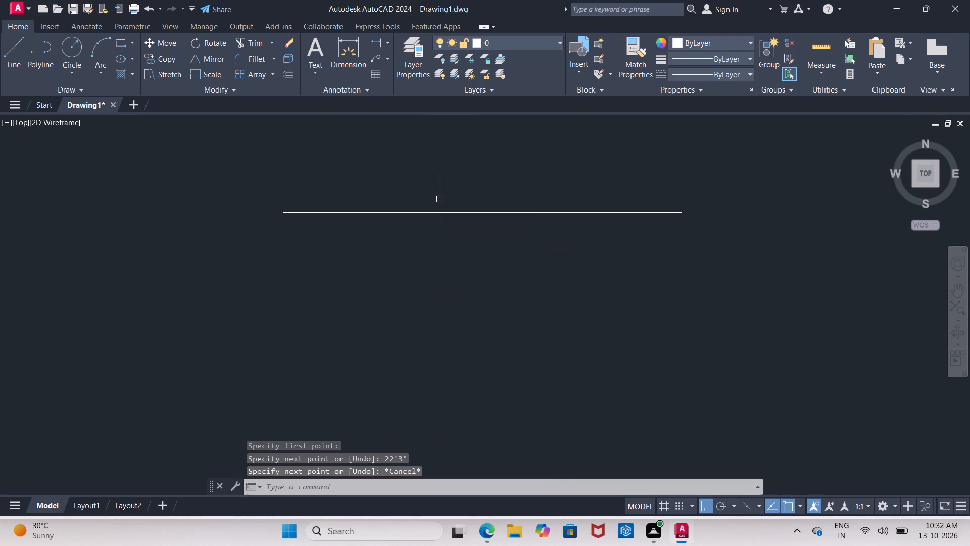
Offset the horizontal top line 9" downward to form the top wall's inner face.
middle_click_drag(388, 190, 346, 161)
key("Escape")
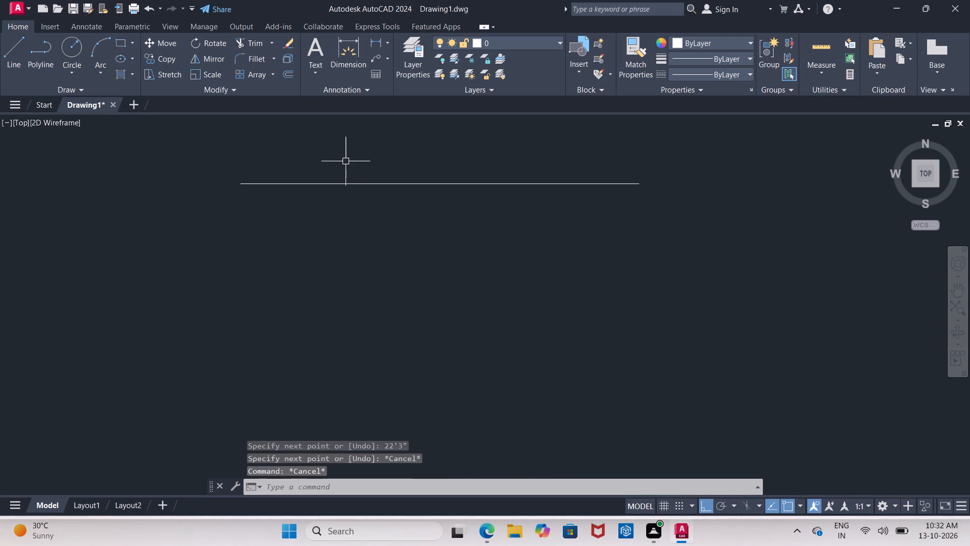
key("o")
key("Return")
key("9")
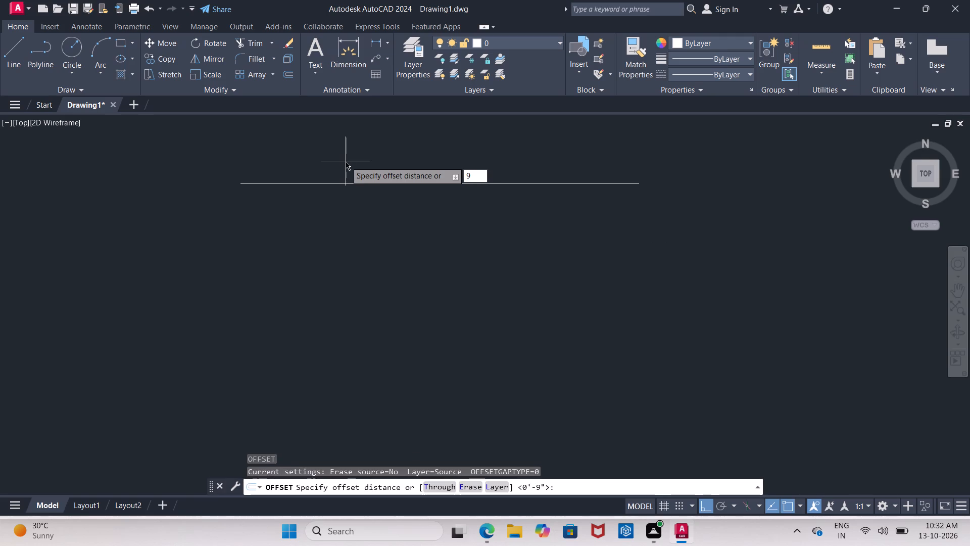
key("shift+quotedbl")
key("Return")
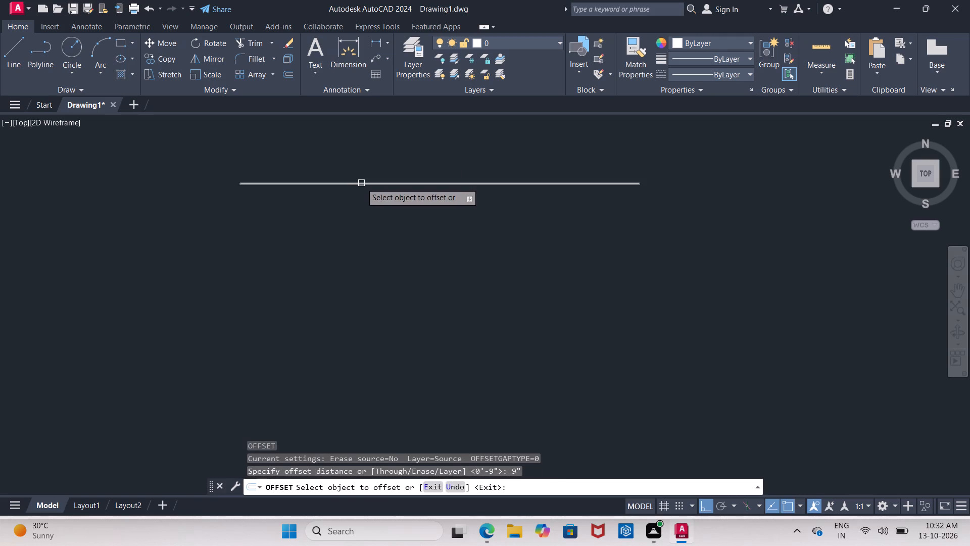
left_click_drag(361, 183, 364, 190)
left_click(381, 232)
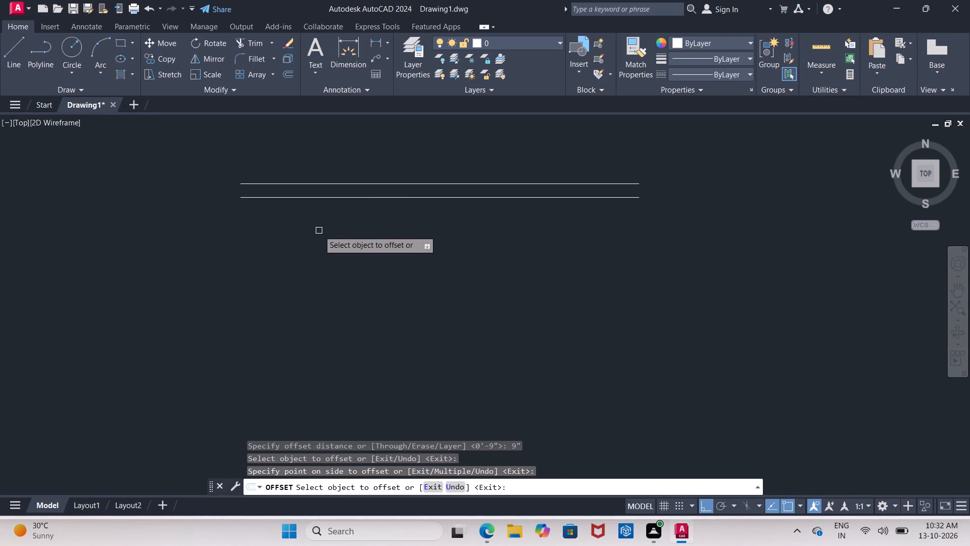
key("Escape")
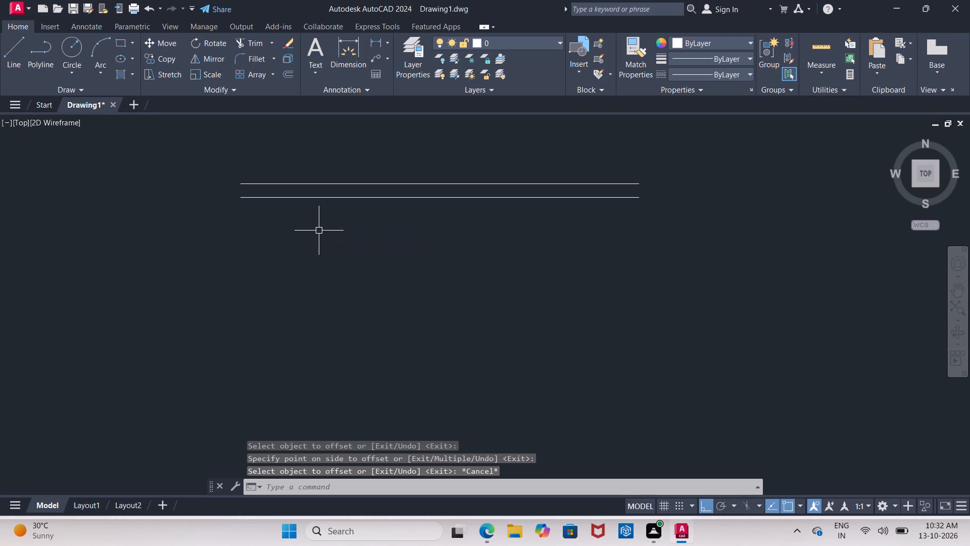
Draw a vertical line 10' long downward from the left end of the lower top-wall line.
key("l")
key("Return")
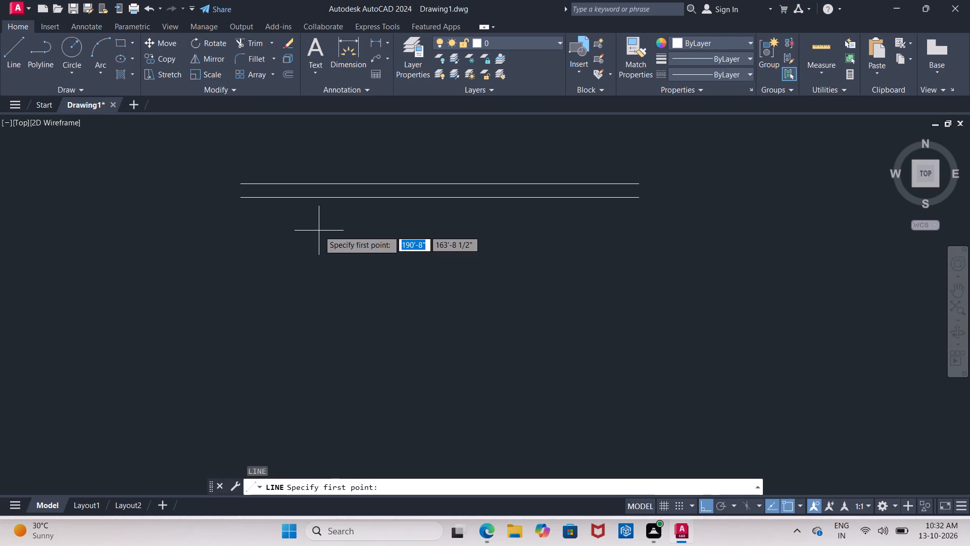
left_click(241, 200)
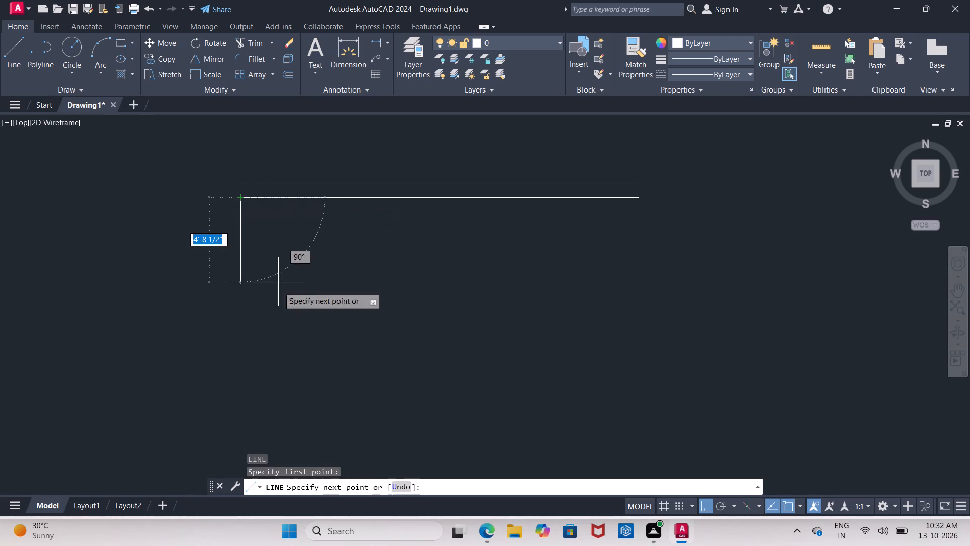
type("10'")
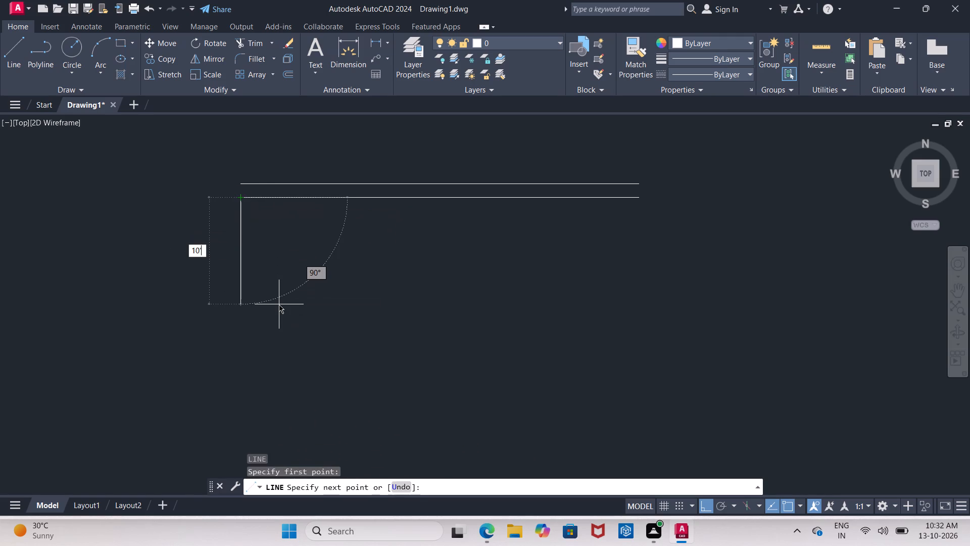
key("Return")
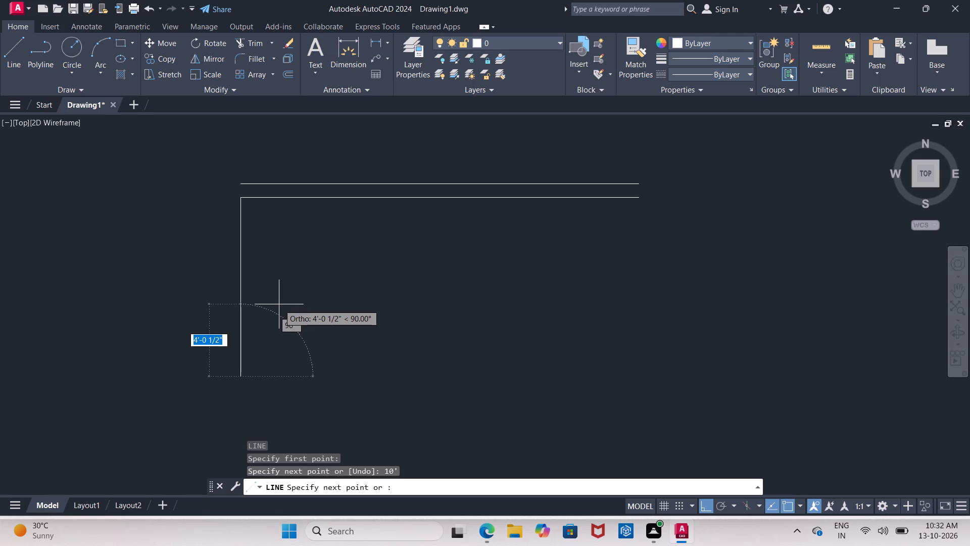
key("Escape")
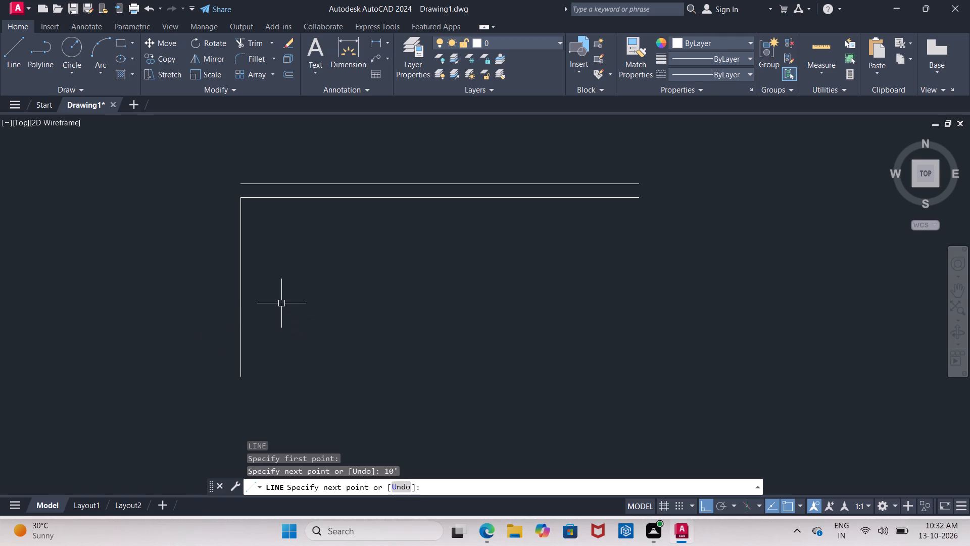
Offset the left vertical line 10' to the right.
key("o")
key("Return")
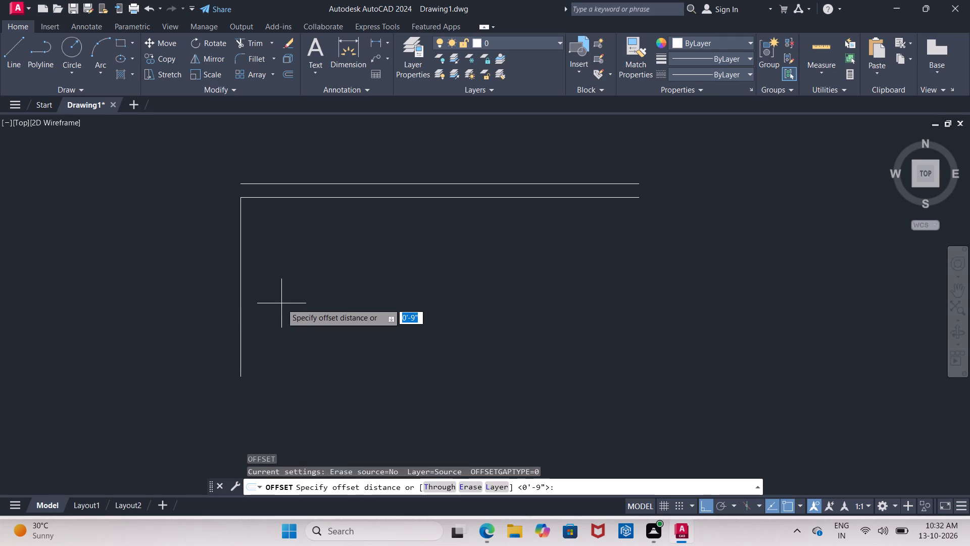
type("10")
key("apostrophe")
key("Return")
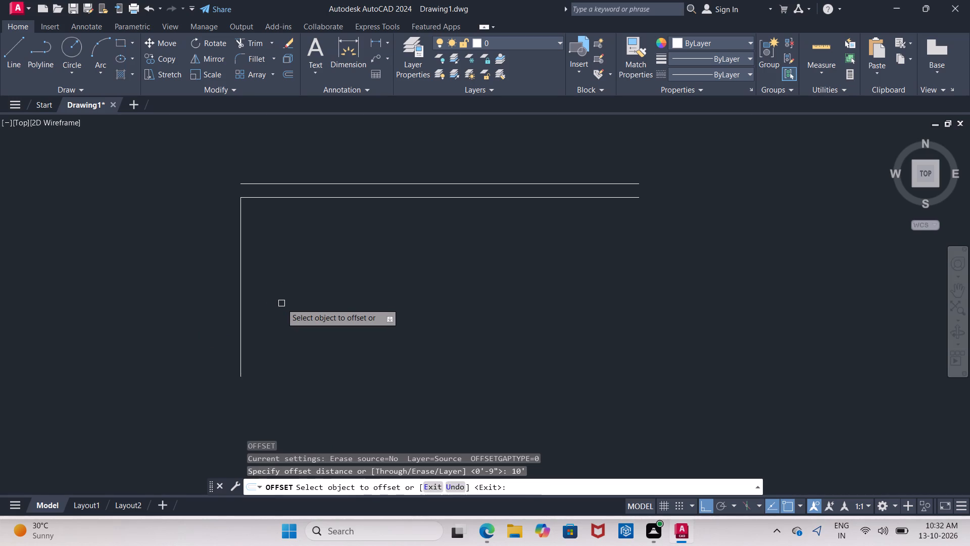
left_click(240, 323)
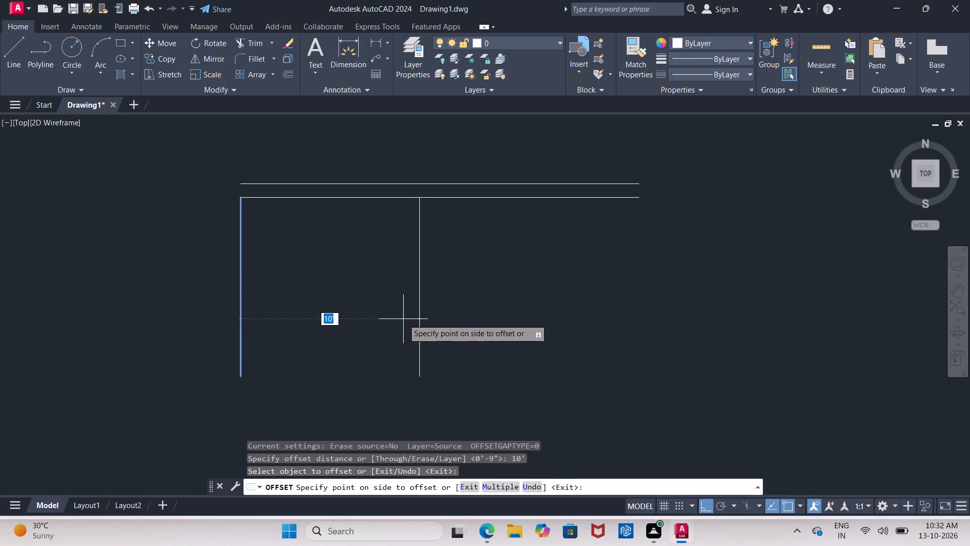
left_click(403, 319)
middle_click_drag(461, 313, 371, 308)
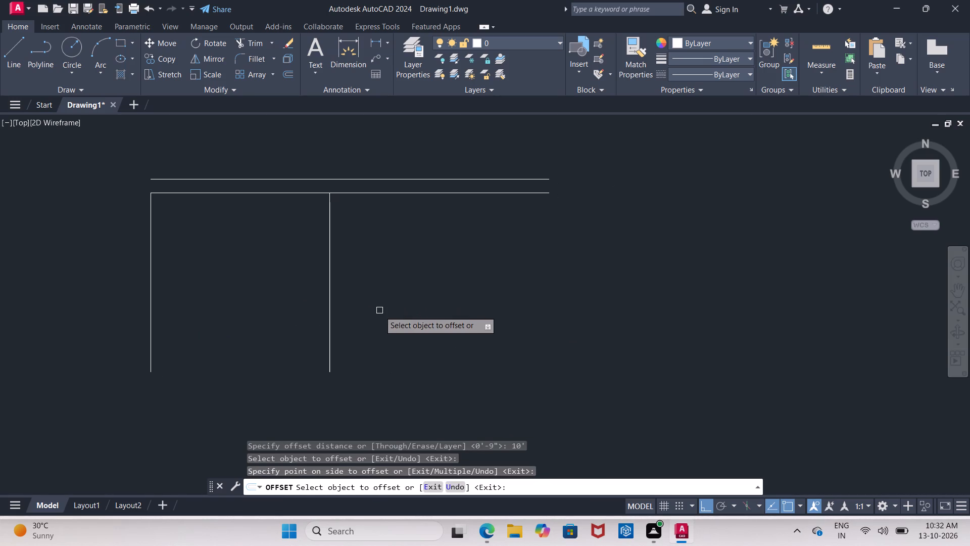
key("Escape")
Draw a vertical line 10'9" long downward from the right end of the lower top-wall line.
left_click(15, 63)
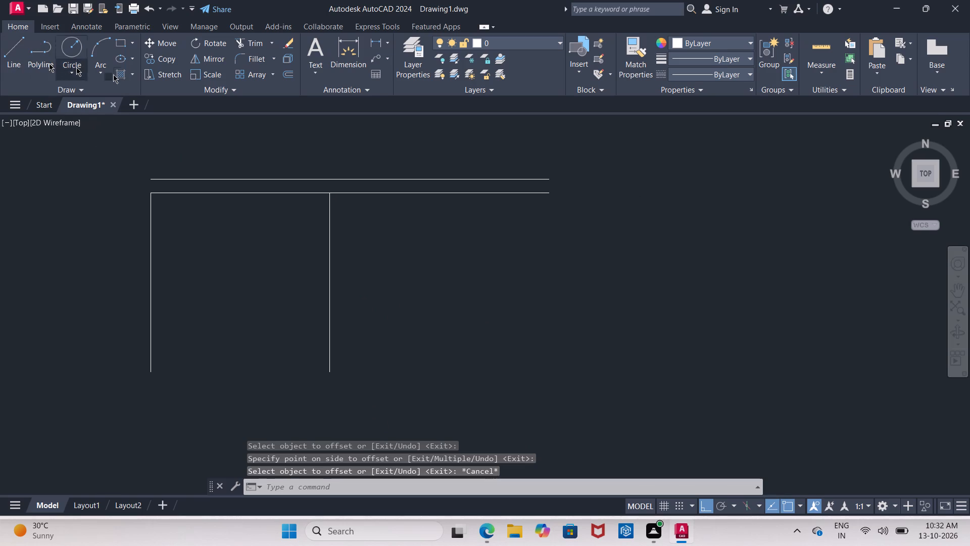
left_click(549, 196)
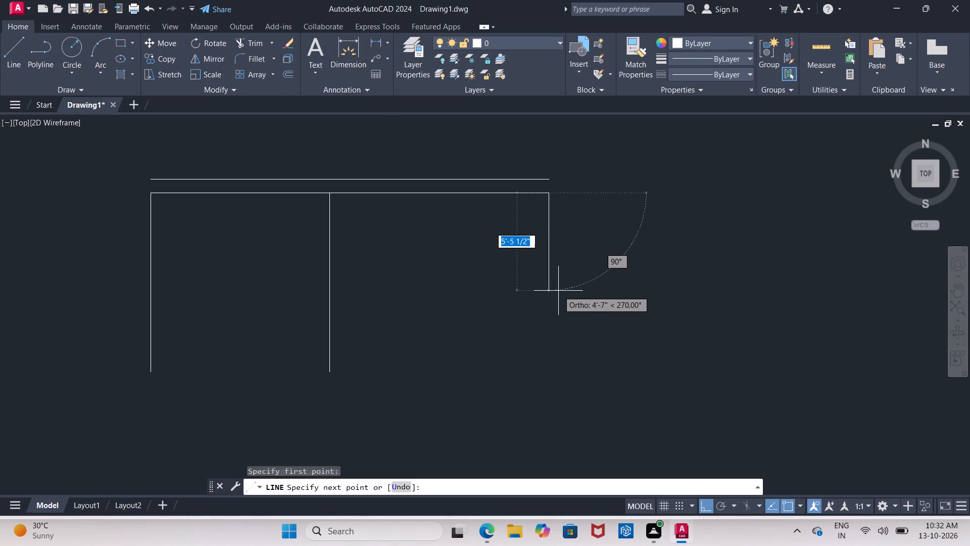
type("10'9")
key("shift+quotedbl")
key("Return")
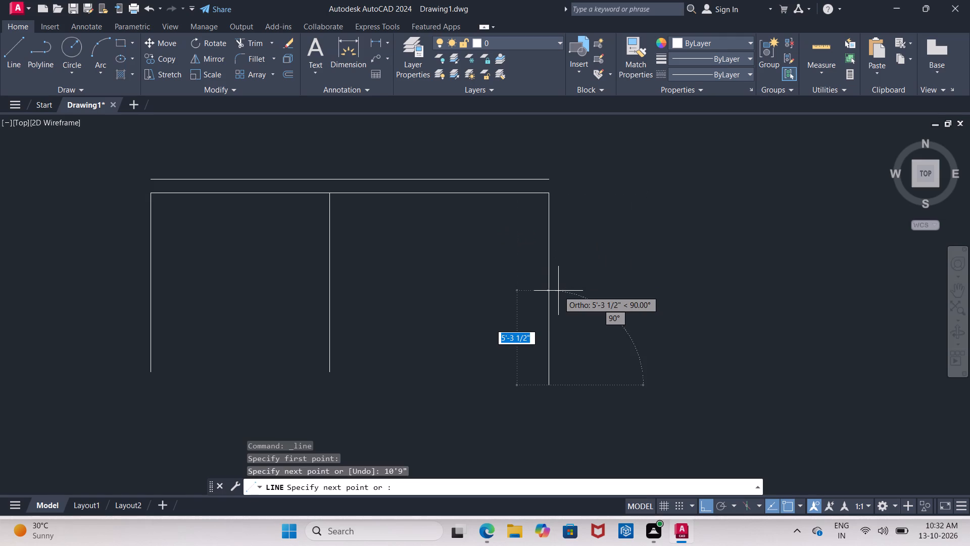
key("Escape")
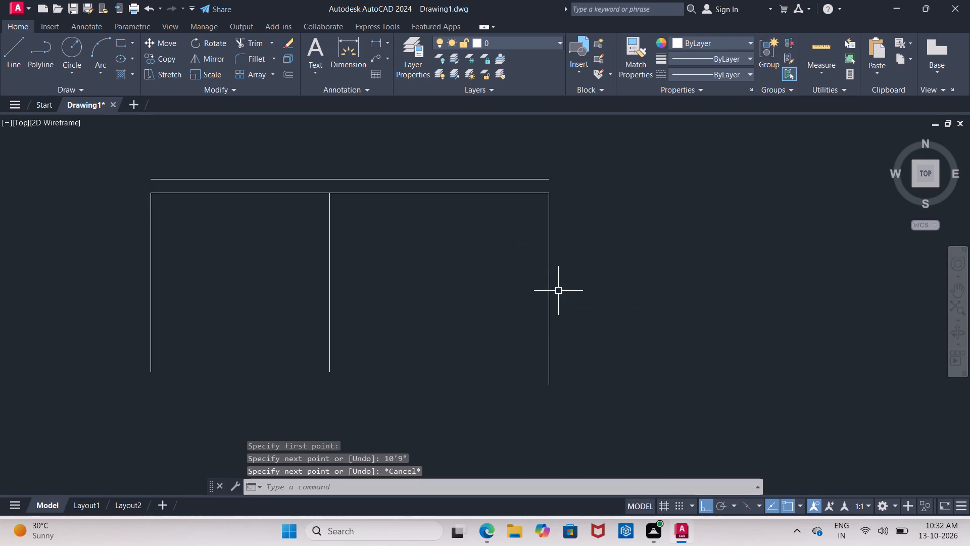
Offset the right vertical line 10'9" to the left to mark the right room's partition face.
key("o")
key("Return")
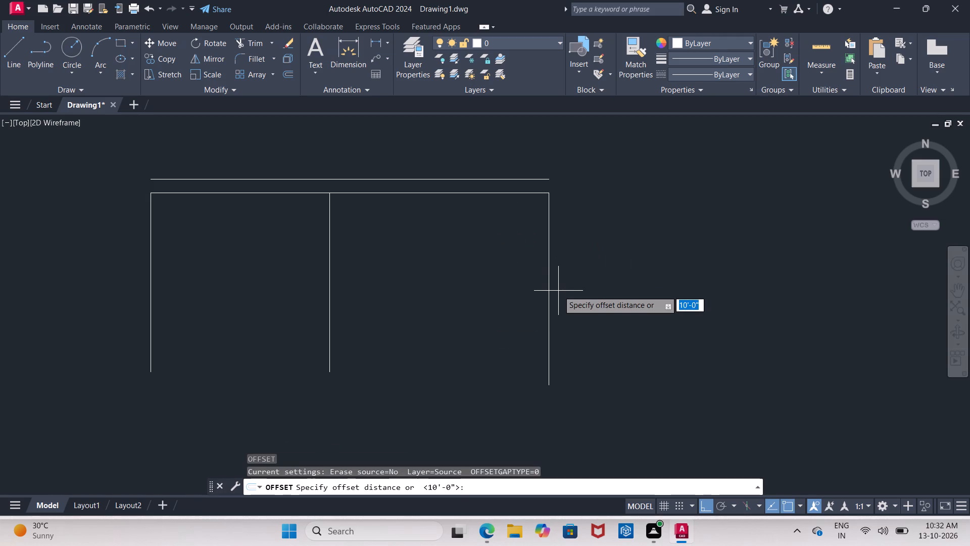
type("10'9")
key("shift+quotedbl")
key("Return")
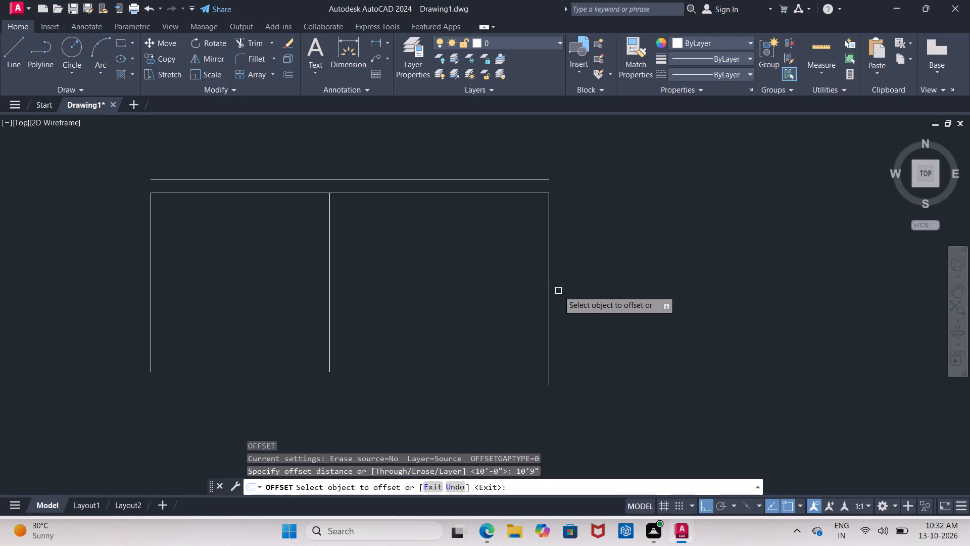
left_click(551, 299)
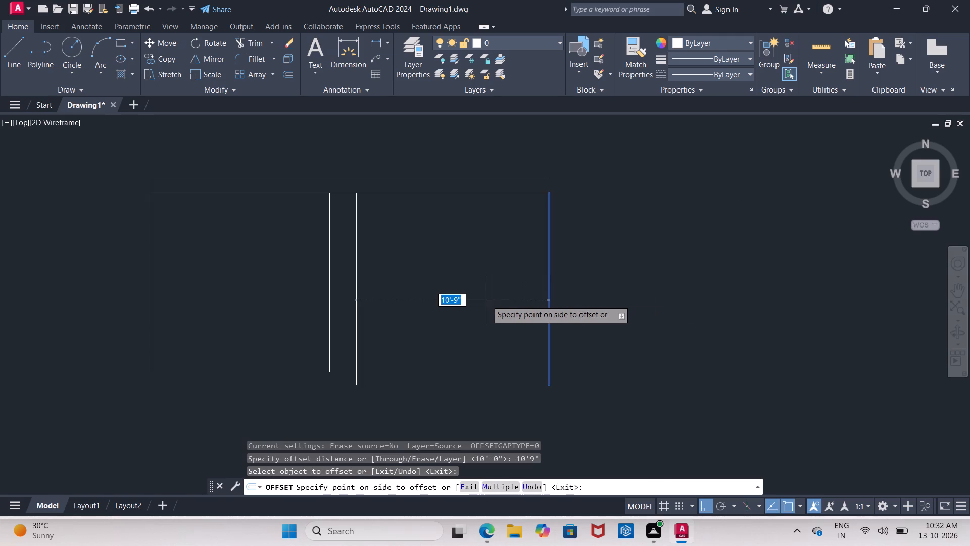
left_click(424, 286)
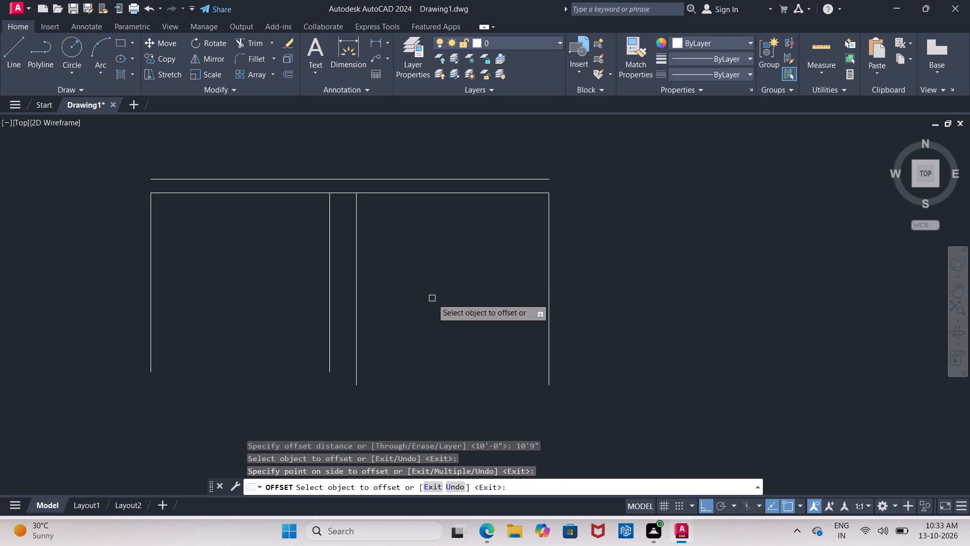
key("Escape")
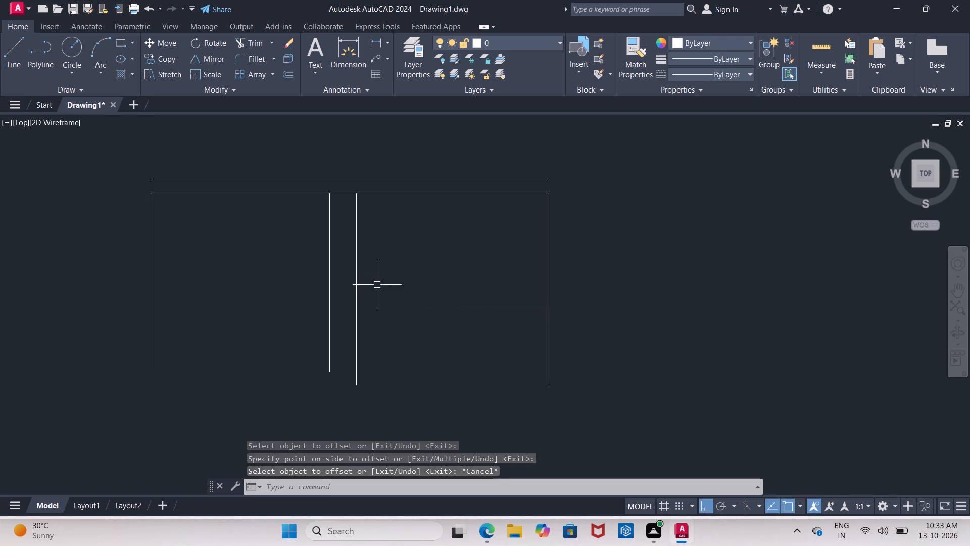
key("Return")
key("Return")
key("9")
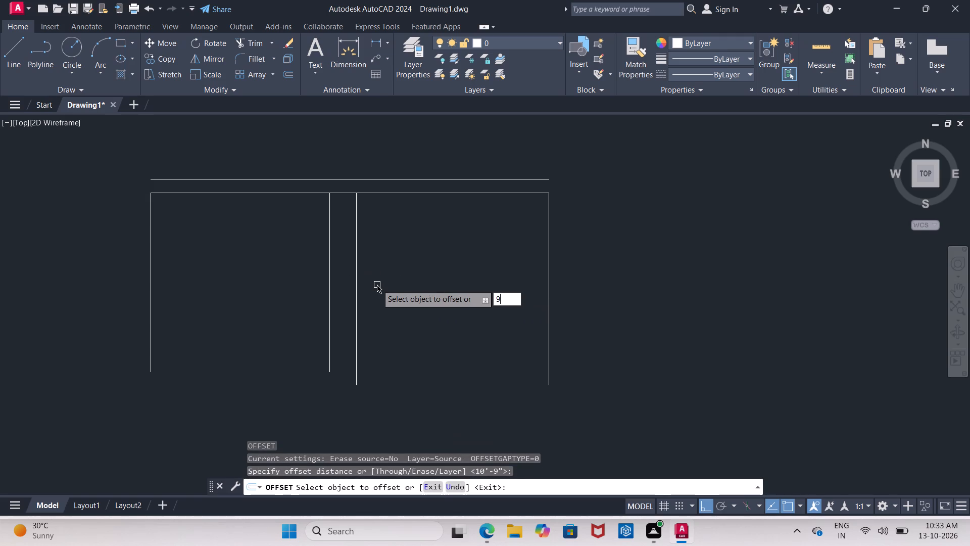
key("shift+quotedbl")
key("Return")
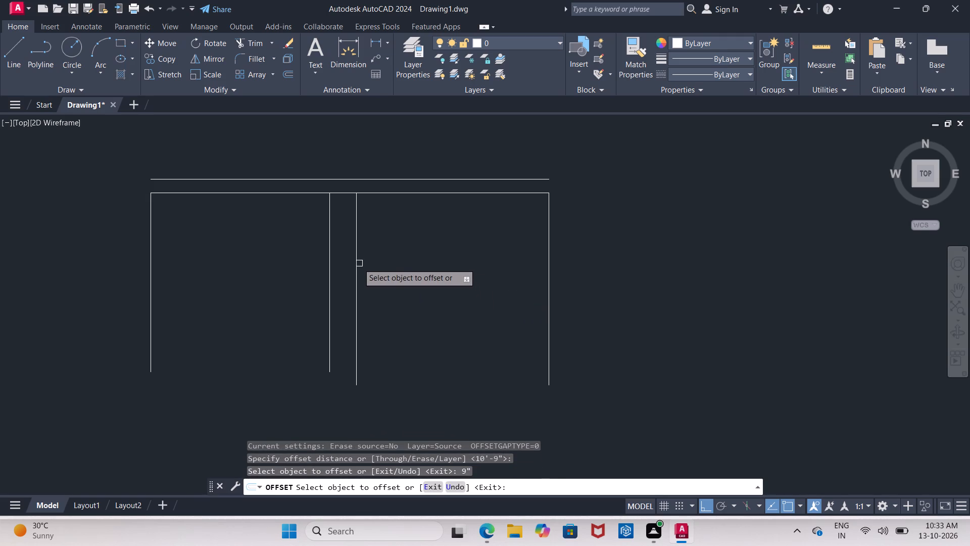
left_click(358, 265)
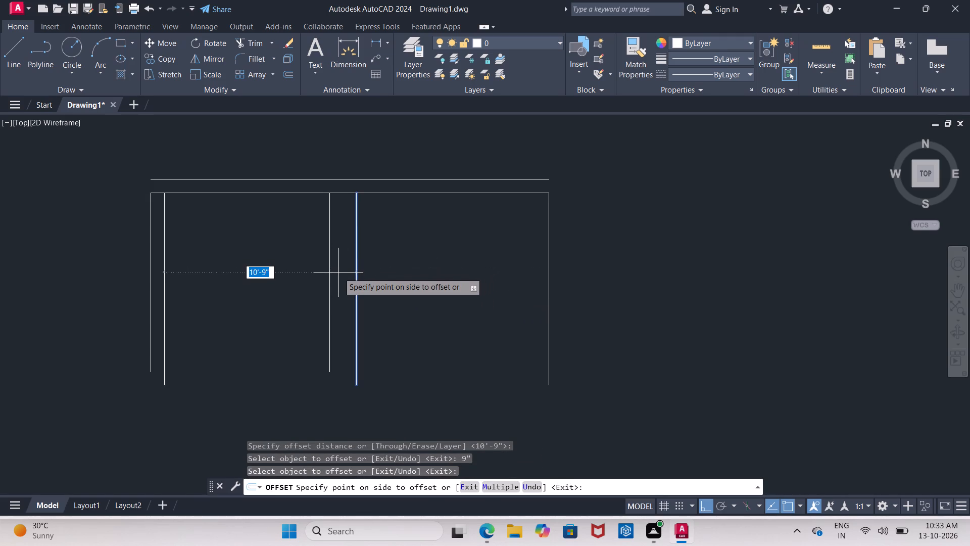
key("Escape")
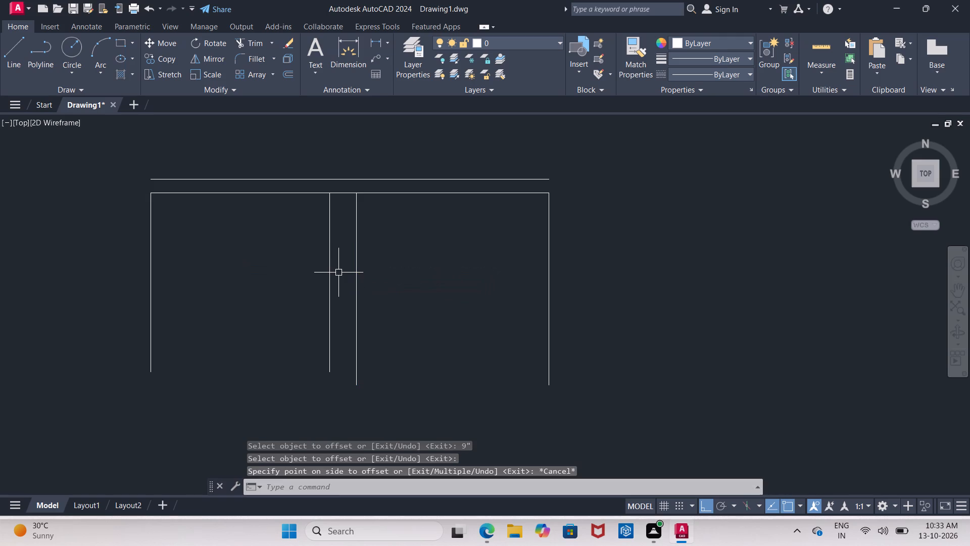
Offset the right room's partition line 9" to the left to give the partition wall its thickness.
key("o")
key("Return")
type("9\"")
key("Return")
left_click(357, 250)
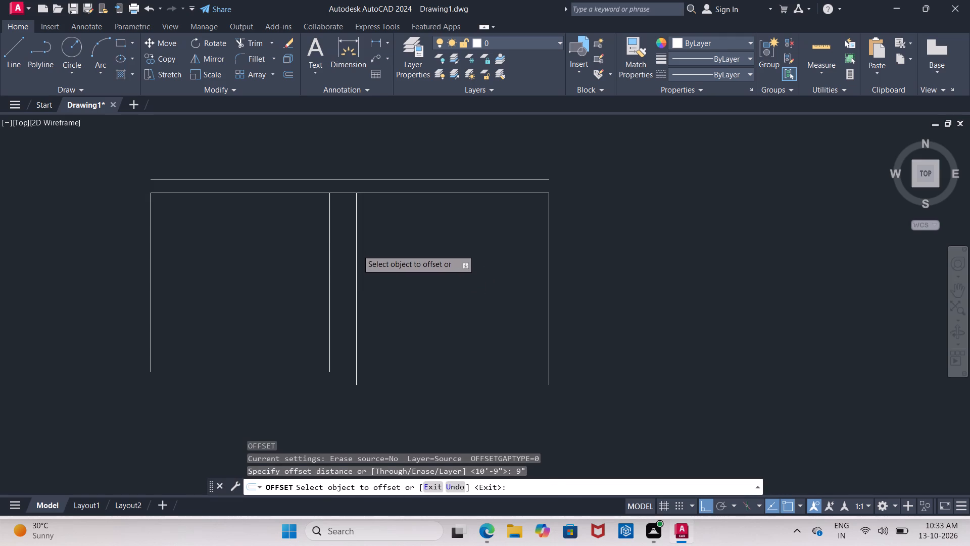
left_click(312, 264)
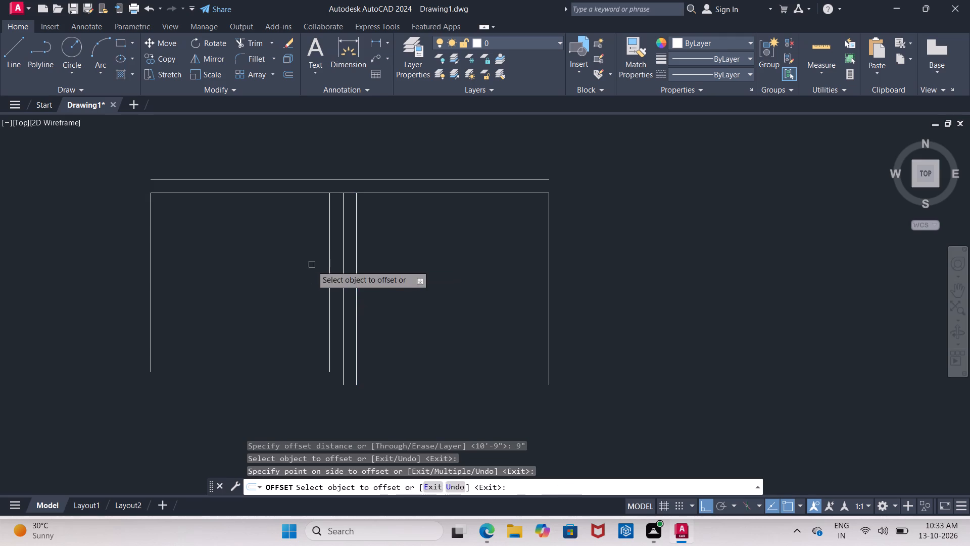
middle_click_drag(374, 260, 361, 245)
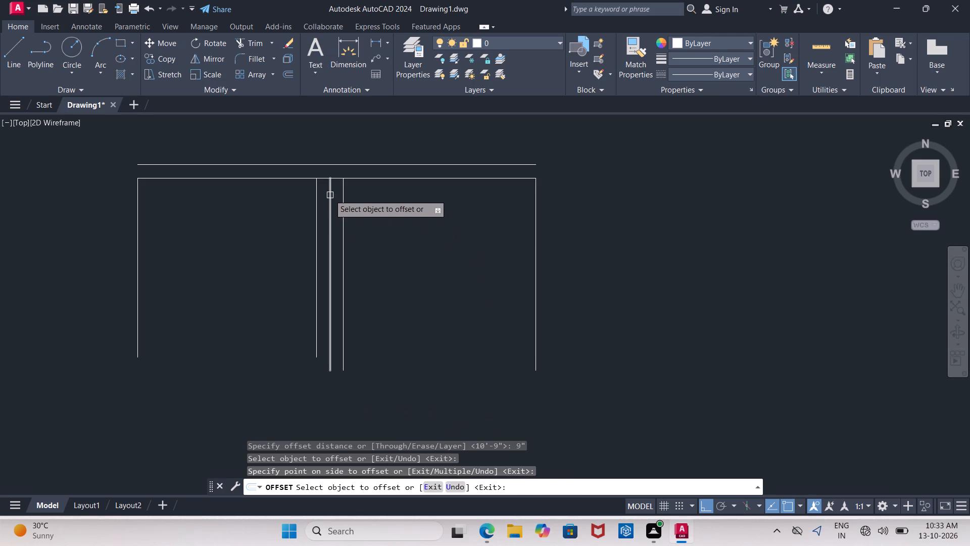
scroll(328, 192, "up", 1)
scroll(328, 192, "down", 1)
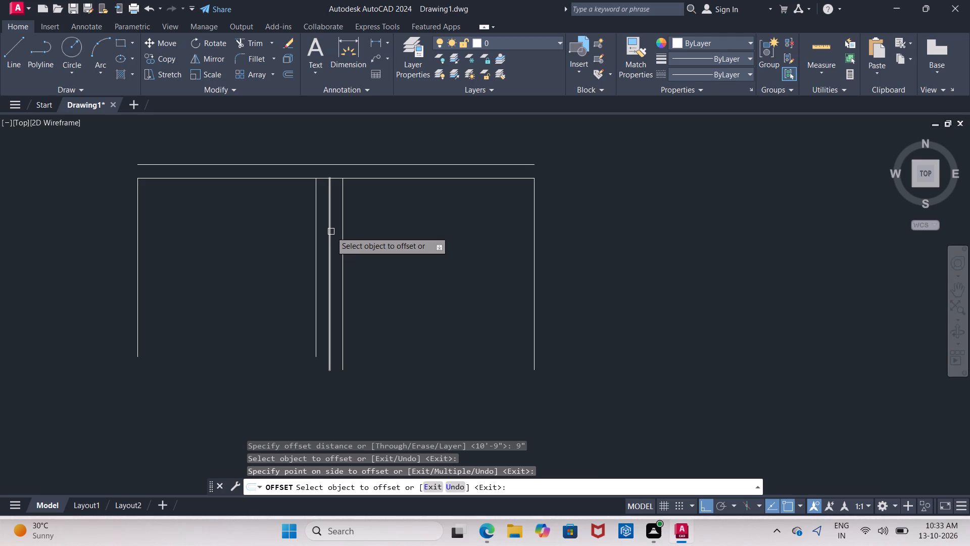
key("Escape")
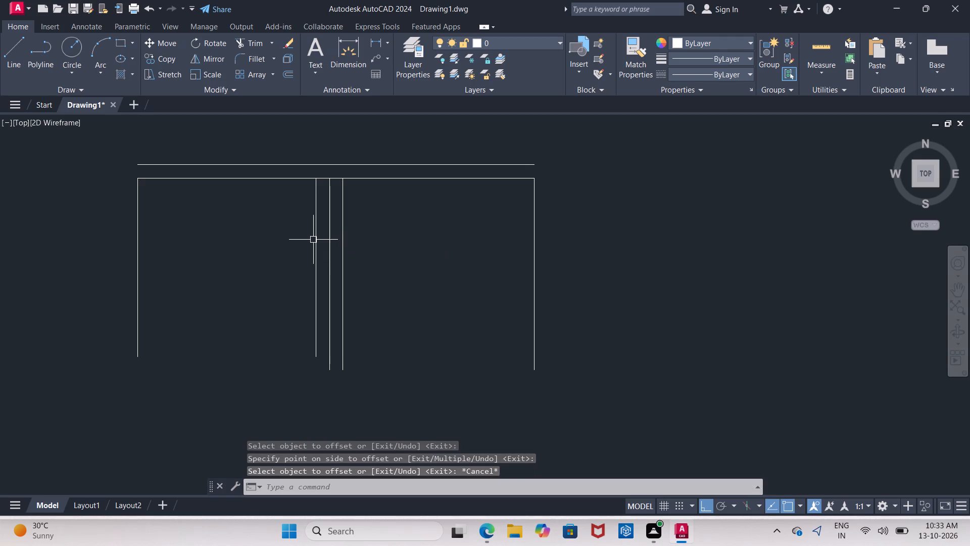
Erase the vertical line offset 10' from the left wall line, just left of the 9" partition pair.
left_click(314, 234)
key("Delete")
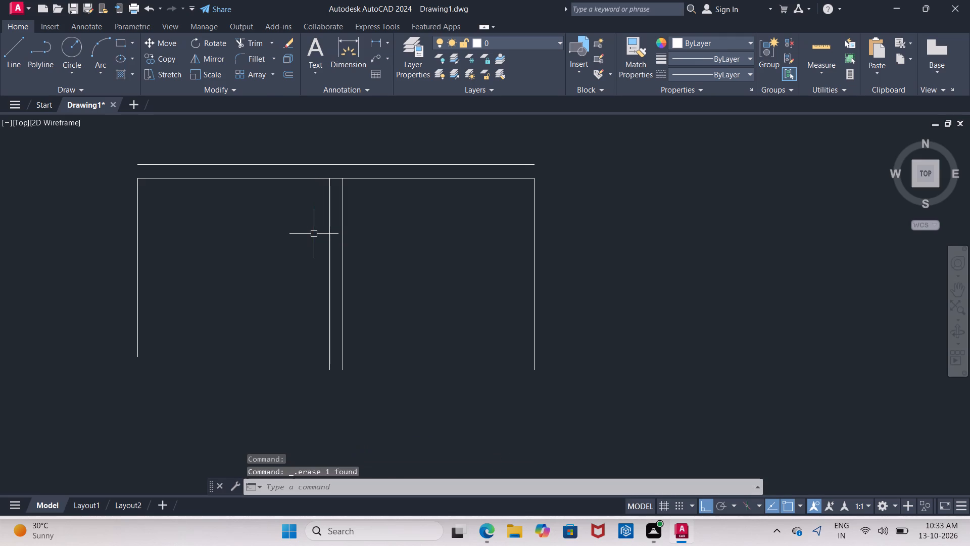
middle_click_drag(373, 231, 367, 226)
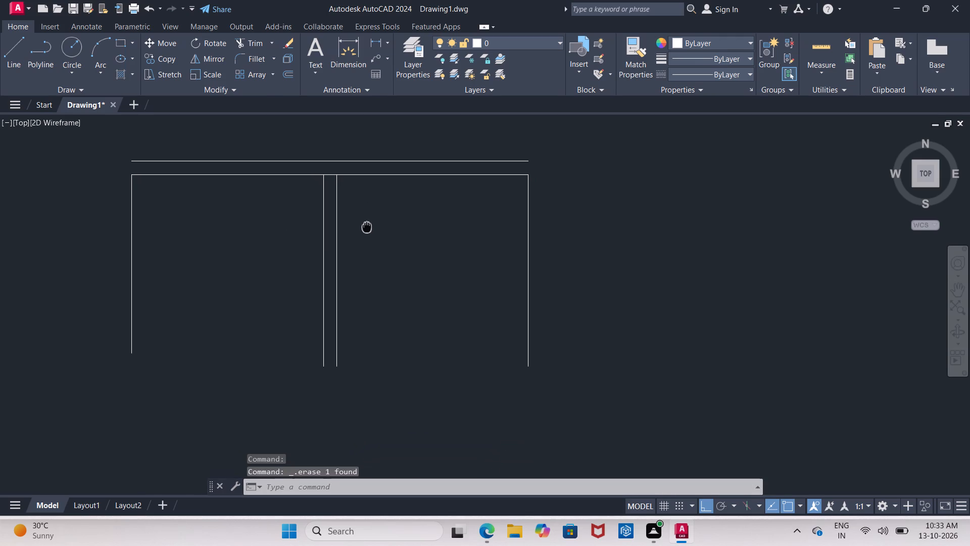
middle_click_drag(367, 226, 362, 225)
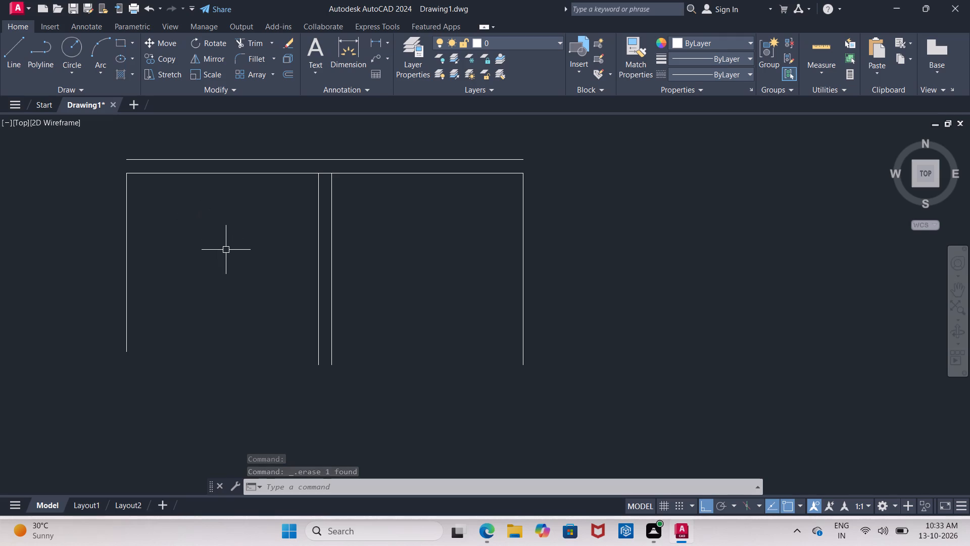
Offset the left room's vertical wall line 9" outward to the left to give the left wall its thickness.
key("o")
key("Return")
key("9")
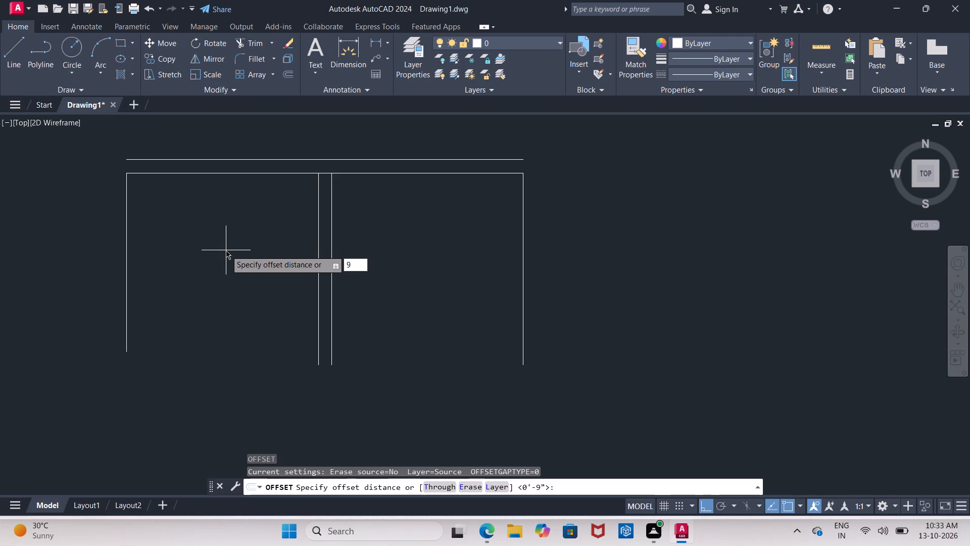
key("shift+quotedbl")
key("Return")
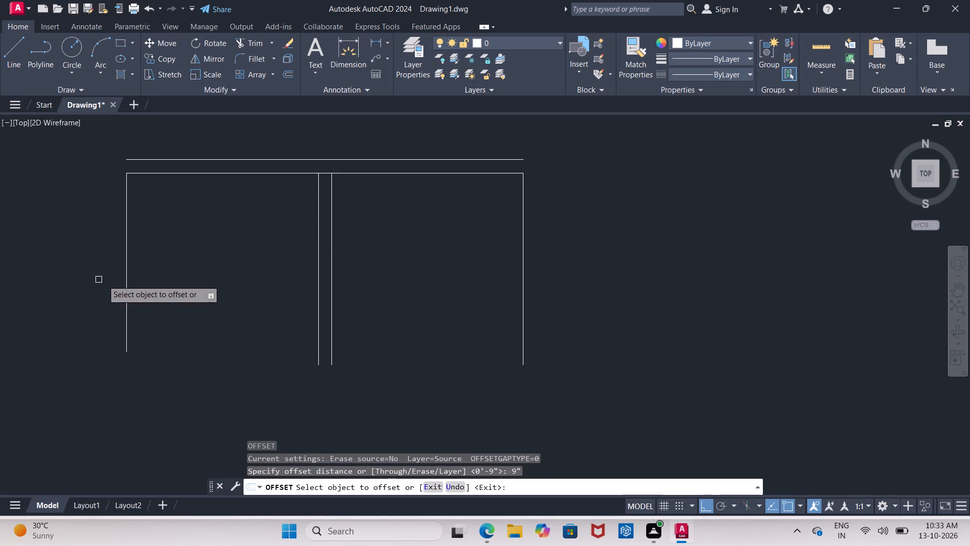
left_click(128, 286)
left_click(105, 289)
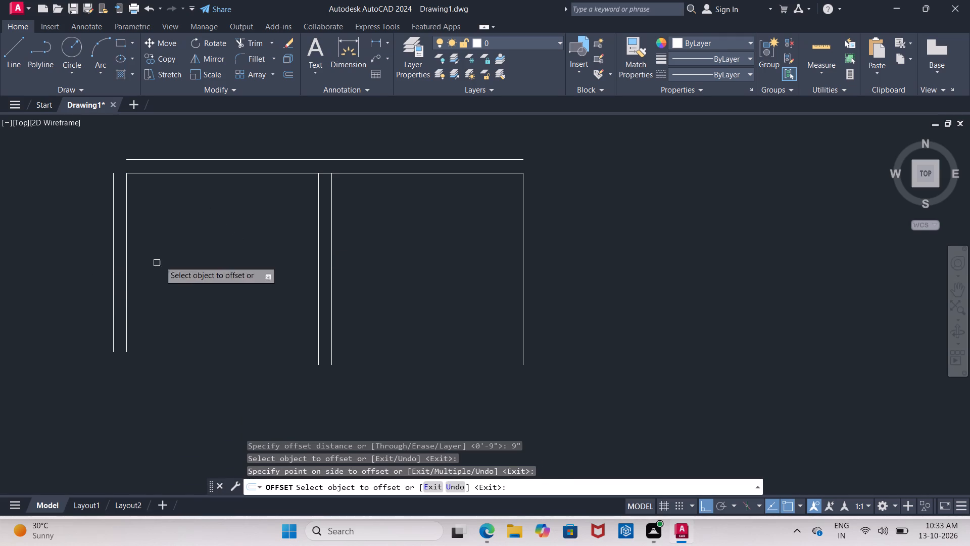
key("Escape")
Fillet the outer left wall line with the upper top-wall line to close the top-left outer corner.
left_click(237, 55)
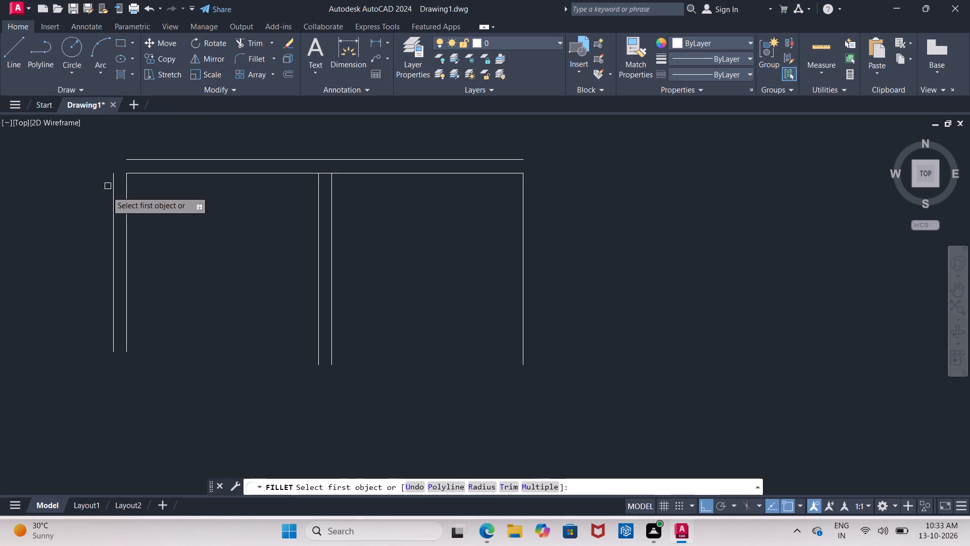
left_click(115, 204)
left_click(129, 158)
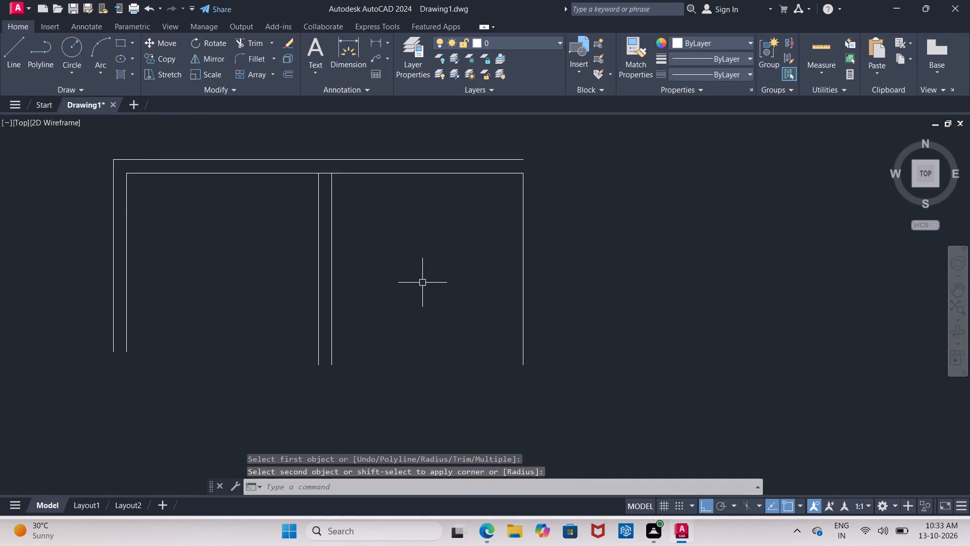
Offset the right vertical wall line 9" outward to the right to give the right wall its thickness.
key("o")
key("Return")
type("9\"")
key("Return")
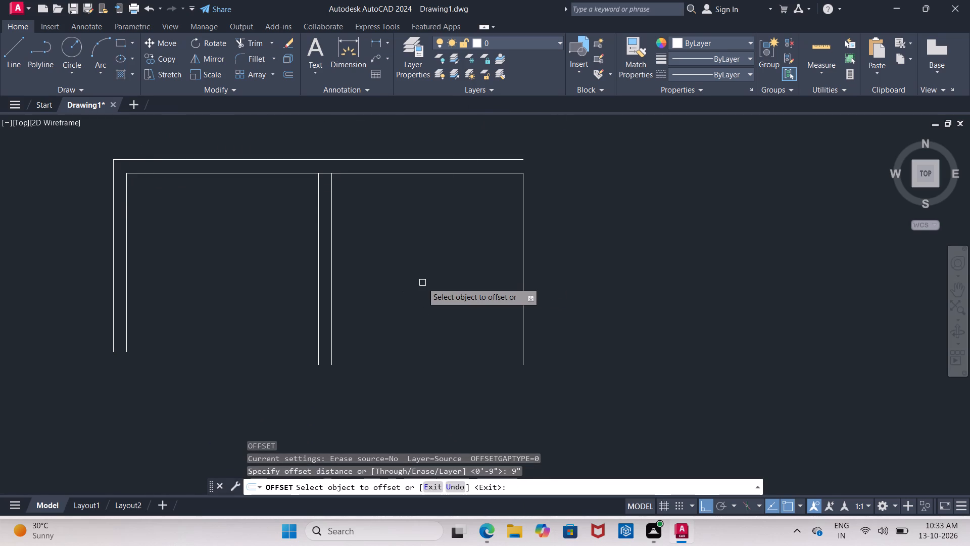
left_click(524, 268)
left_click_drag(649, 217, 641, 222)
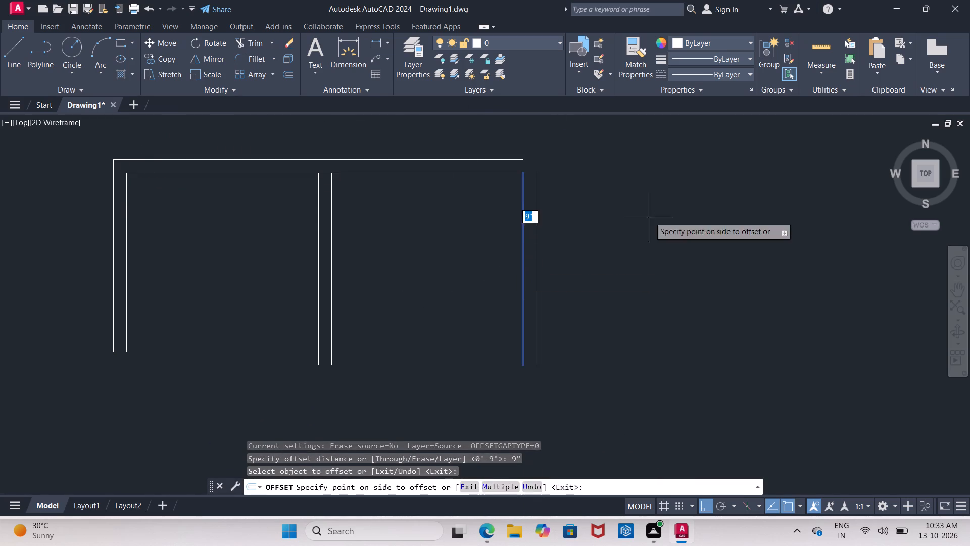
left_click_drag(641, 222, 639, 222)
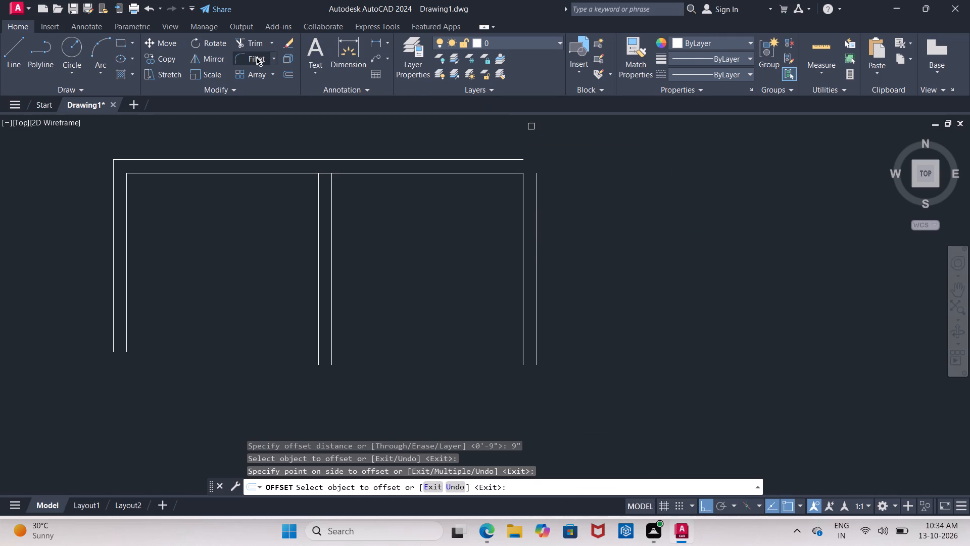
Fillet the upper top-wall line with the outer right wall line to close the top-right outer corner.
left_click(253, 58)
left_click(515, 162)
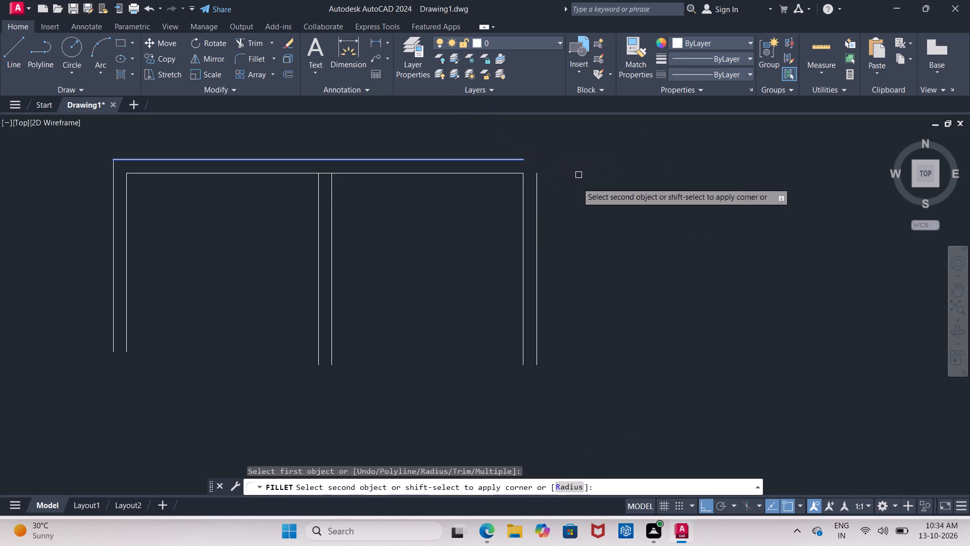
left_click(536, 216)
Offset the inner top-wall line 10' downward to mark the lower inner face of the two top rooms.
middle_click_drag(450, 266, 450, 266)
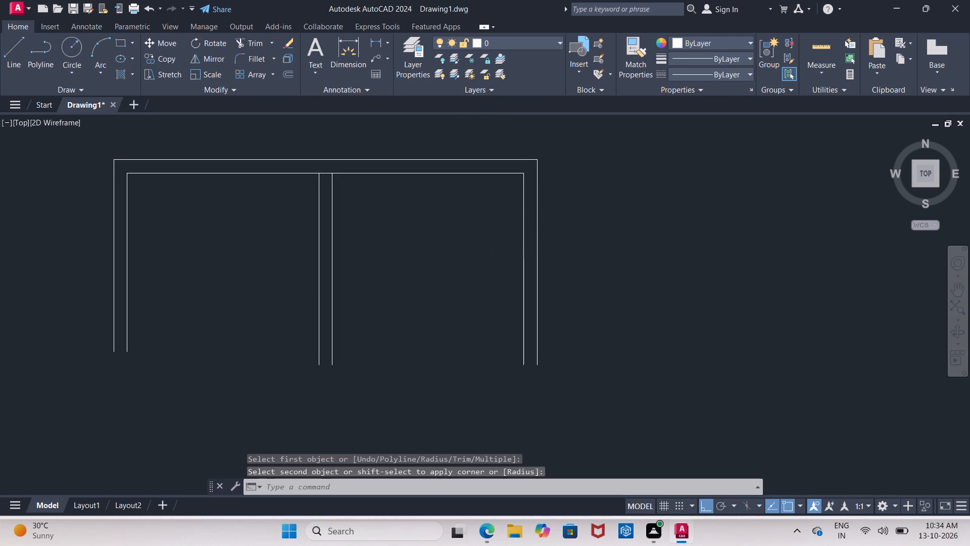
middle_click_drag(450, 266, 466, 121)
middle_click_drag(298, 225, 347, 327)
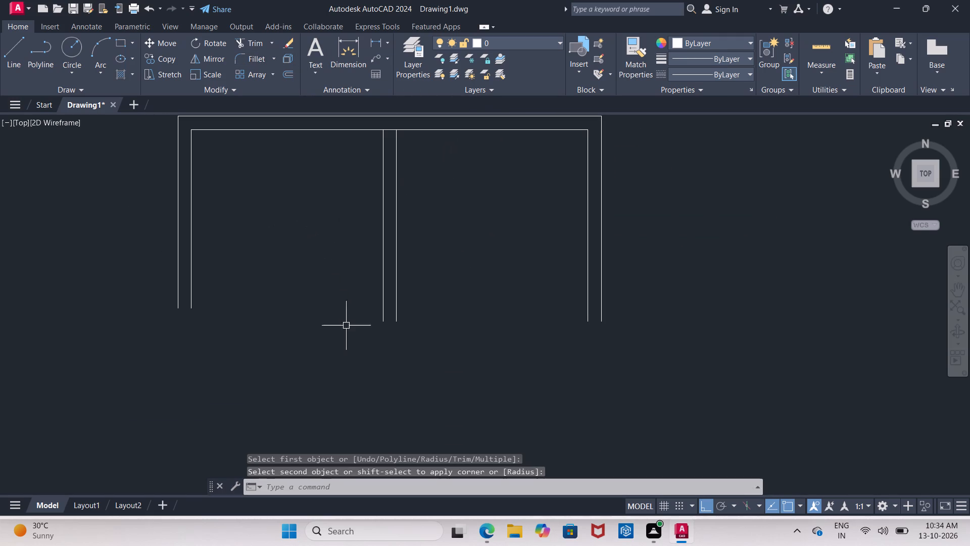
key("Escape")
key("o")
key("Return")
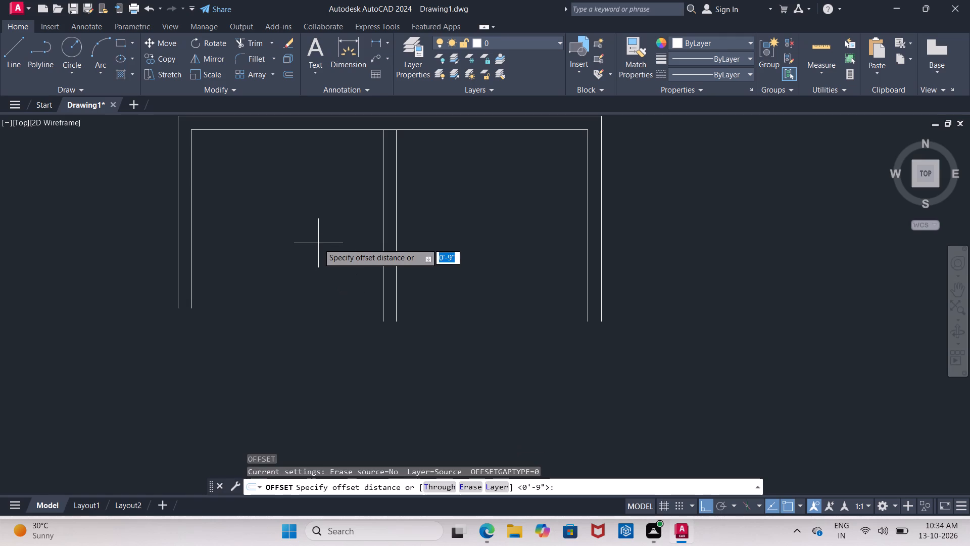
type("10'")
key("Return")
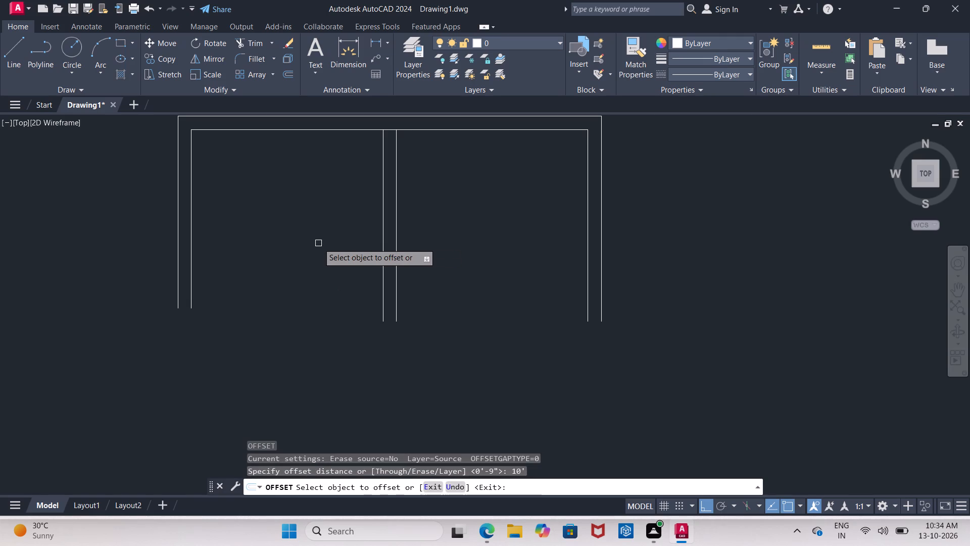
left_click(304, 131)
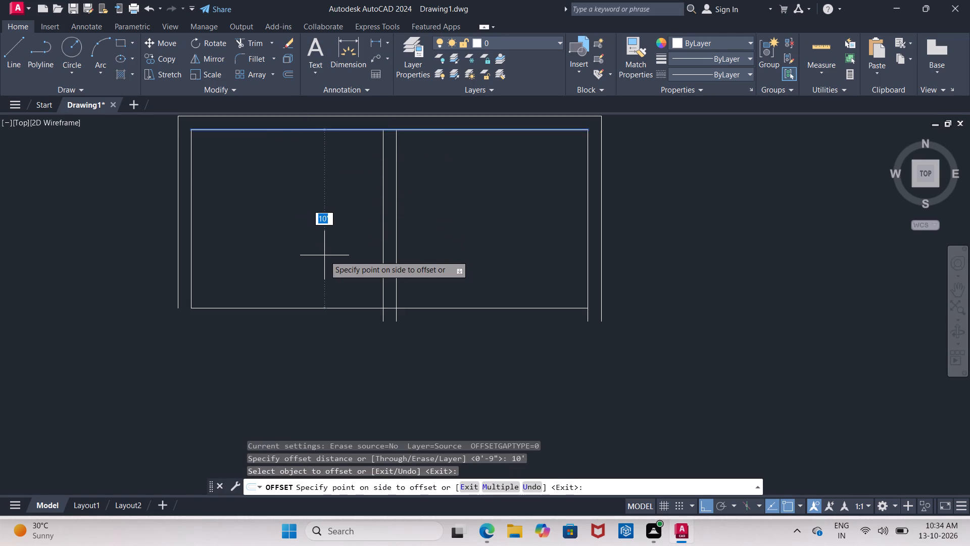
left_click(324, 255)
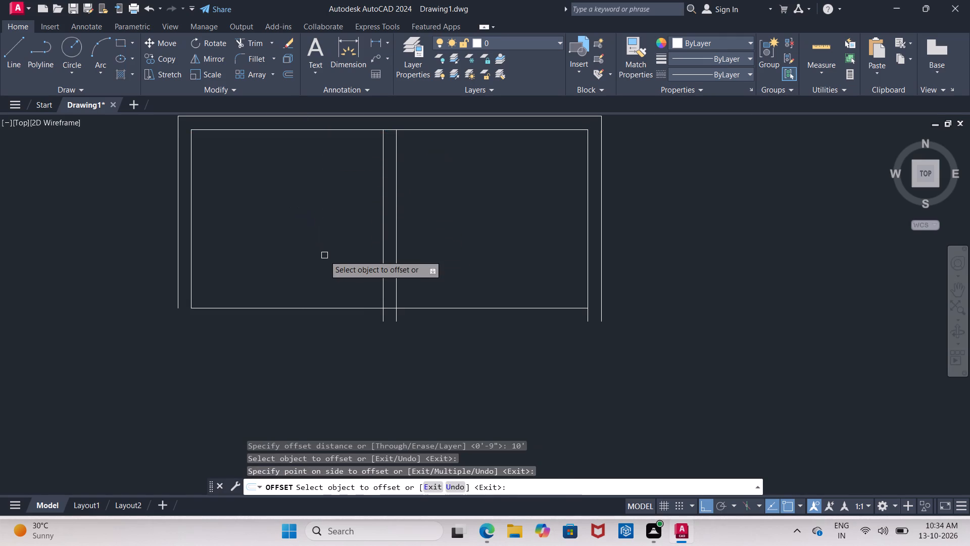
key("Return")
Offset the rooms' lower horizontal line 9" downward to give the cross wall its thickness.
key("Return")
key("9")
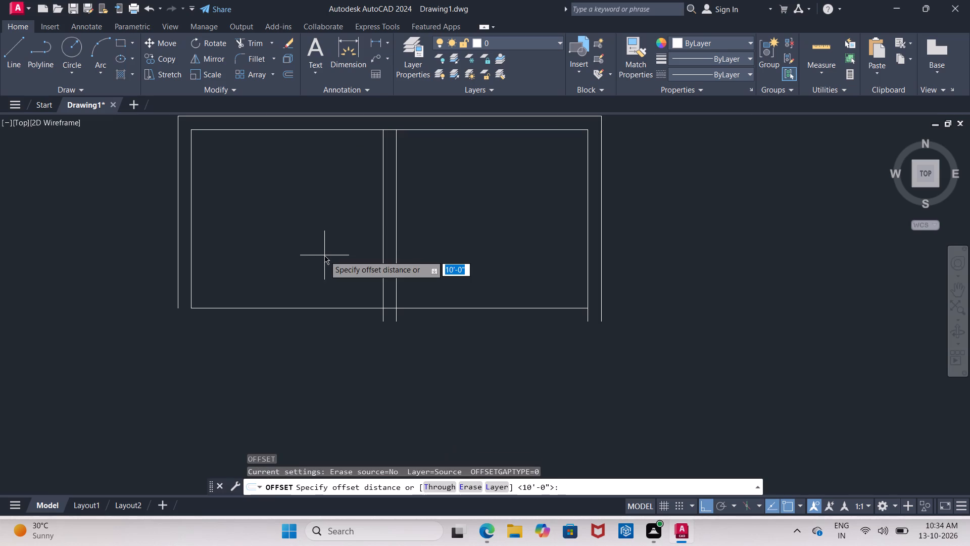
key("shift+quotedbl")
key("Return")
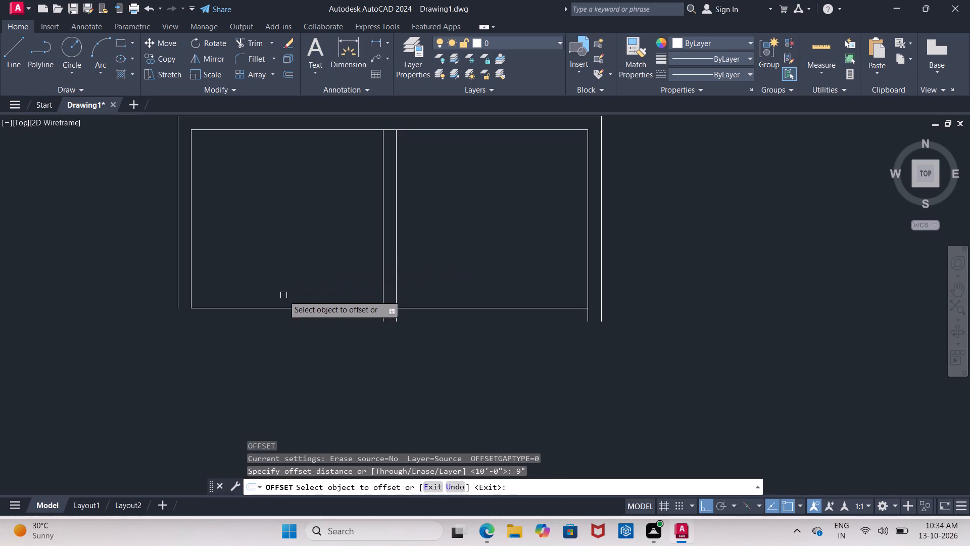
left_click(284, 307)
left_click(287, 324)
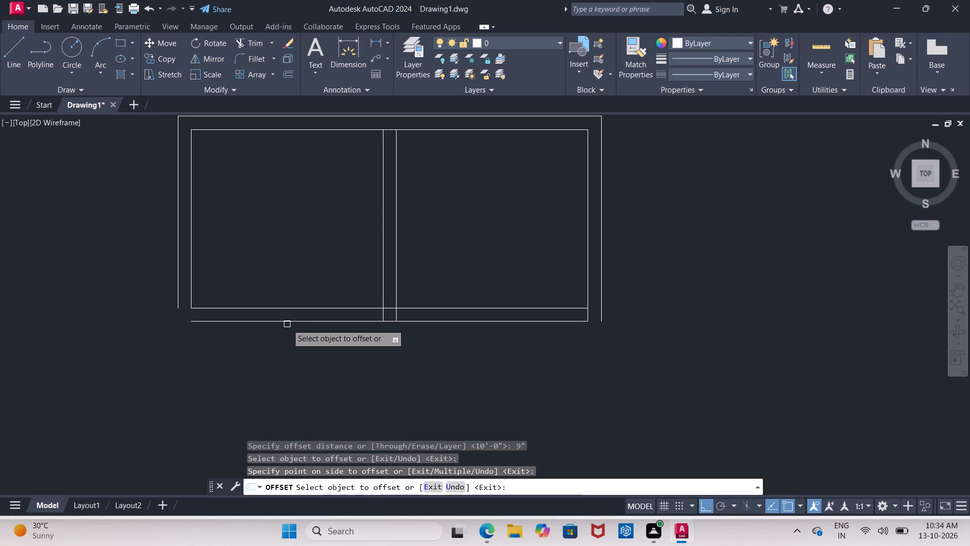
key("Return")
Offset the cross wall's lower line 5'3" downward to mark the depth of the space below the top rooms.
key("Return")
type("5'")
key("3")
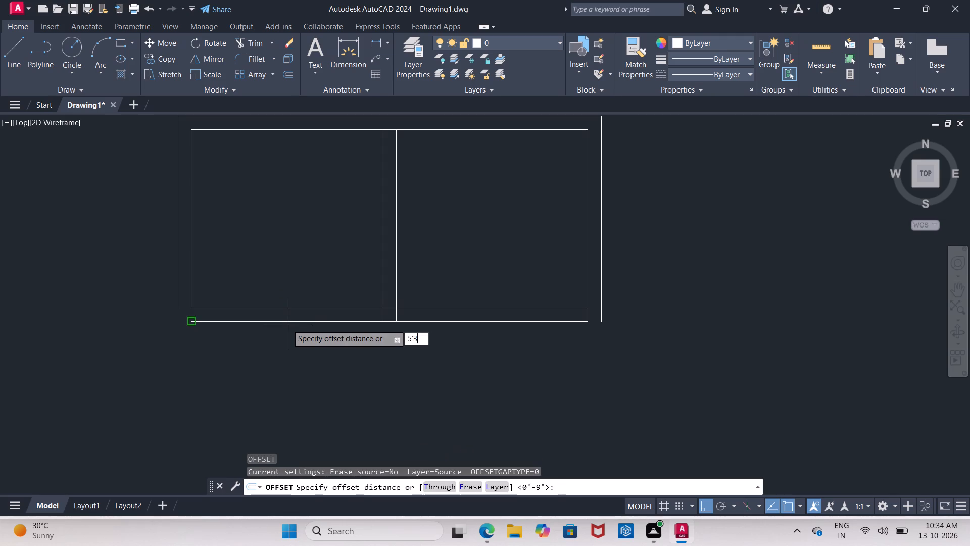
key("shift+quotedbl")
key("Return")
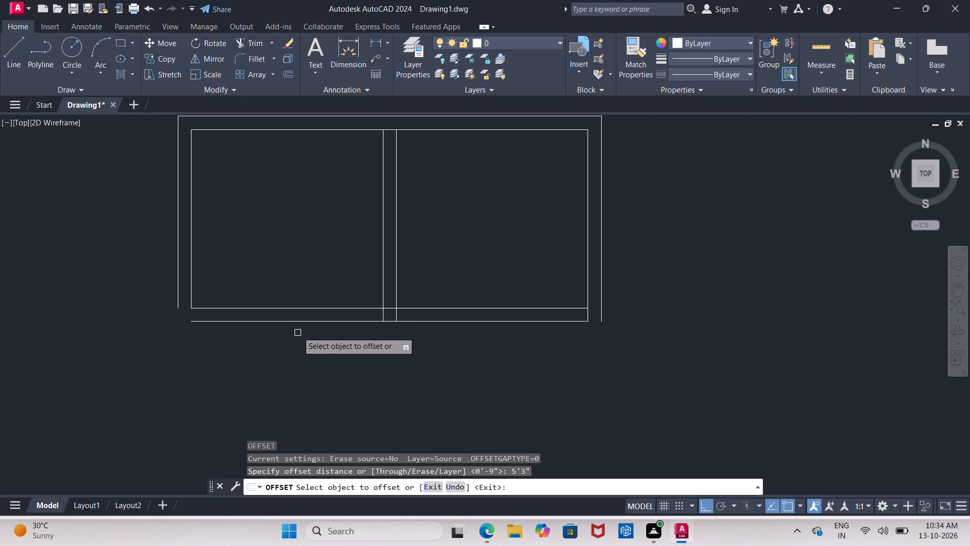
left_click_drag(298, 324, 301, 332)
left_click(303, 356)
middle_click_drag(304, 355, 281, 260)
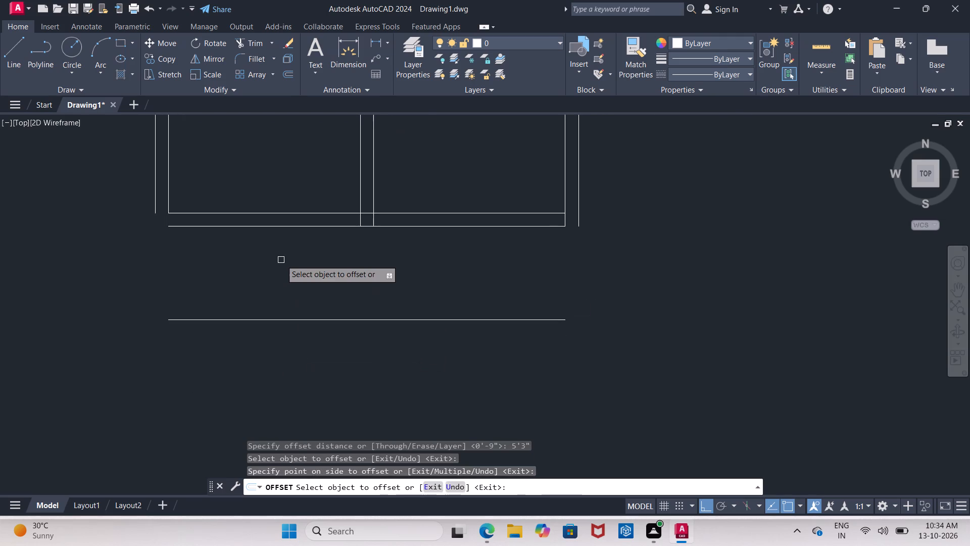
scroll(281, 260, "up", 1)
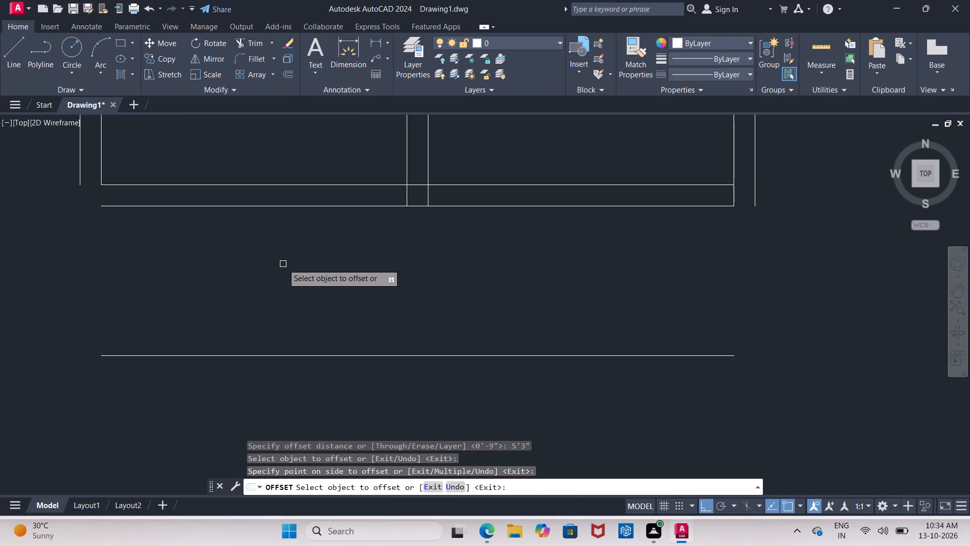
key("Return")
Offset the lowest horizontal line 9" downward to form the second cross wall's thickness.
key("Return")
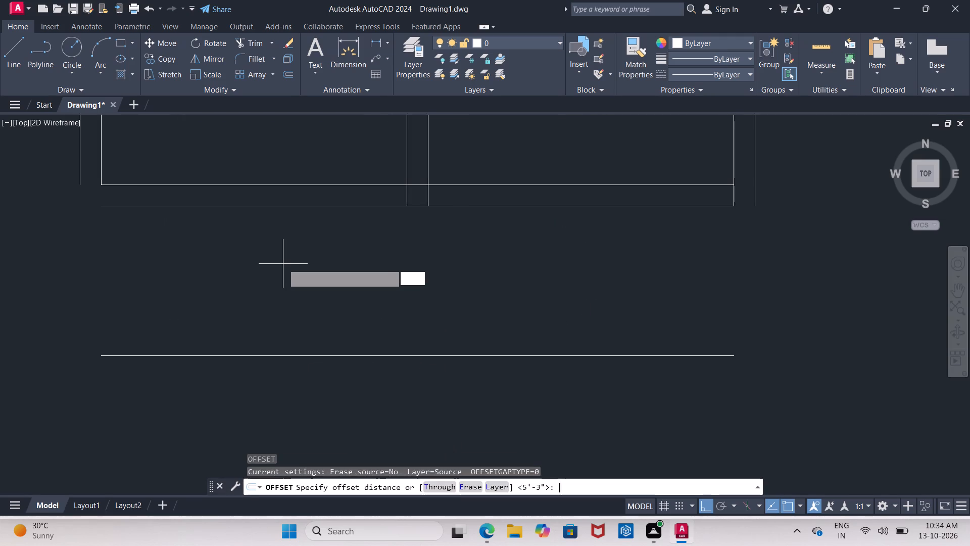
key("9")
key("shift+quotedbl")
key("Return")
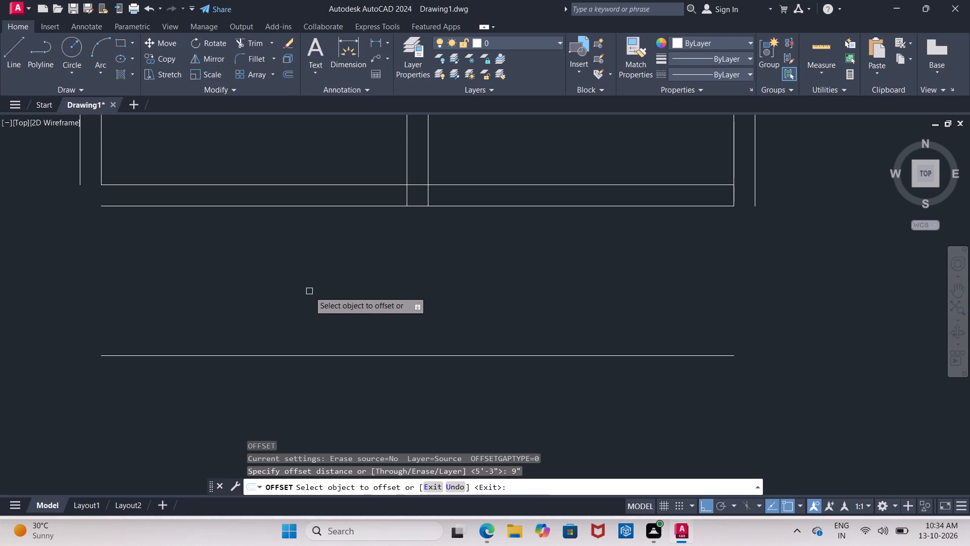
left_click_drag(320, 354, 321, 366)
left_click(322, 376)
middle_click_drag(324, 377, 273, 245)
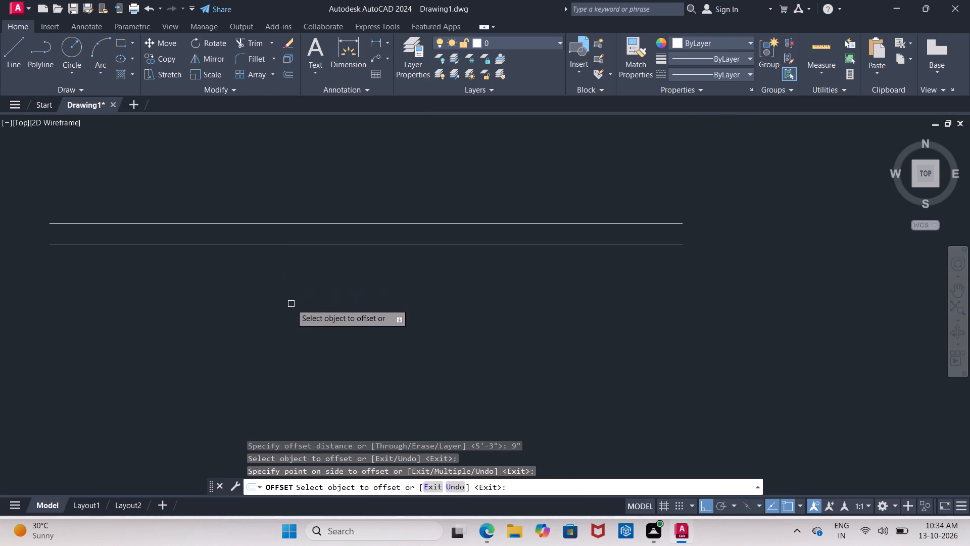
key("Return")
Offset the second cross wall's lower line 10' downward to mark the depth of the next room.
key("Return")
type("10'")
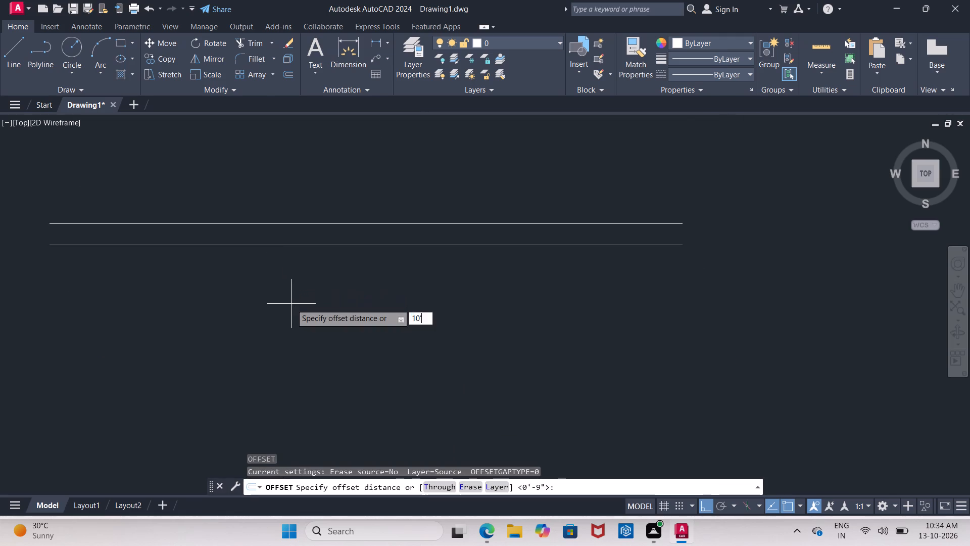
key("Return")
left_click(278, 243)
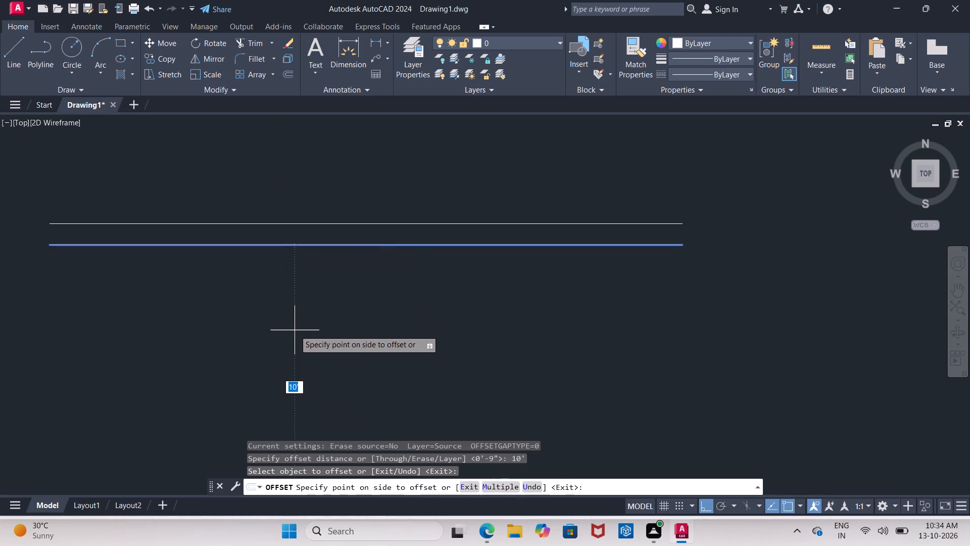
left_click(296, 333)
middle_click_drag(296, 333, 287, 317)
scroll(296, 333, "down", 3)
middle_click_drag(292, 339, 278, 292)
scroll(278, 304, "up", 1)
middle_click_drag(278, 304, 302, 258)
scroll(302, 258, "up", 1)
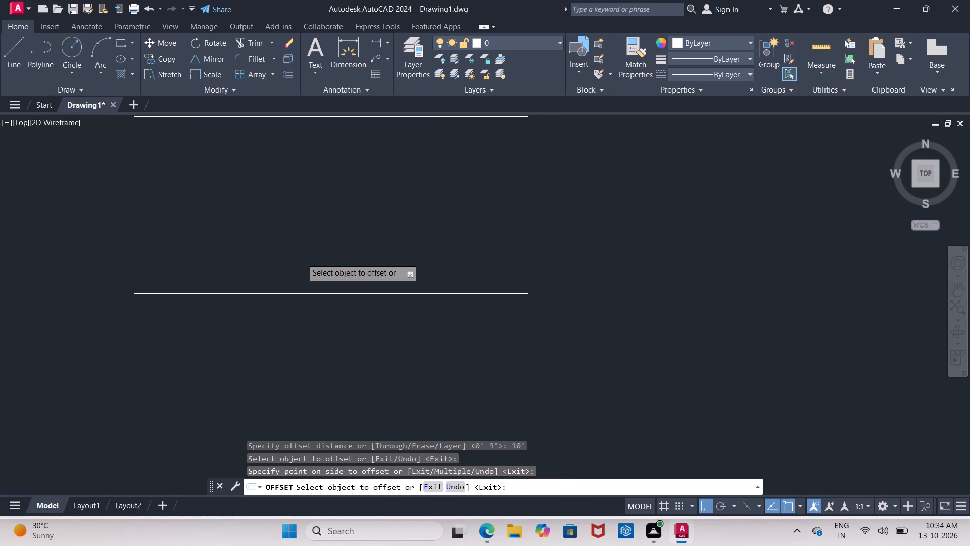
key("Return")
Offset the new lowest horizontal line 9" downward to form the third cross wall's thickness.
key("Return")
type("9\"")
key("Return")
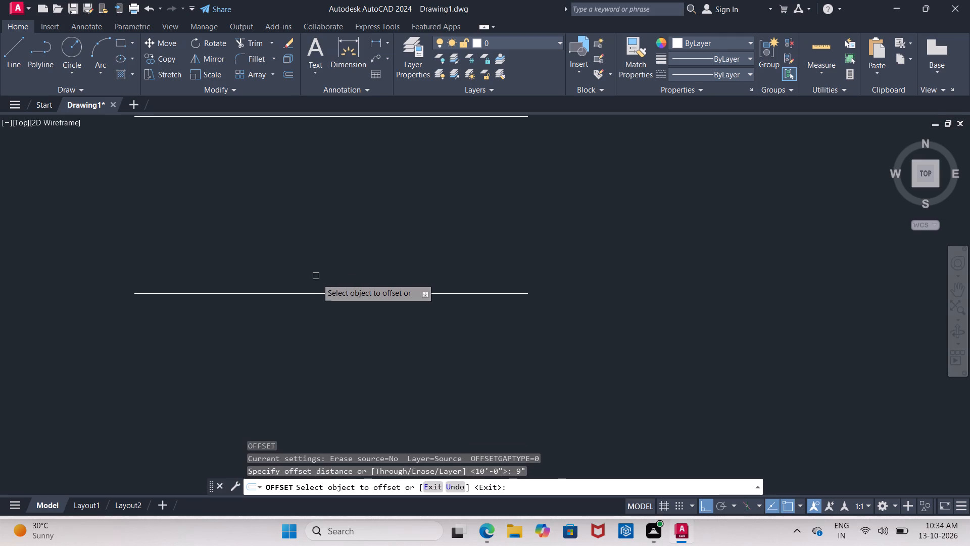
left_click(325, 294)
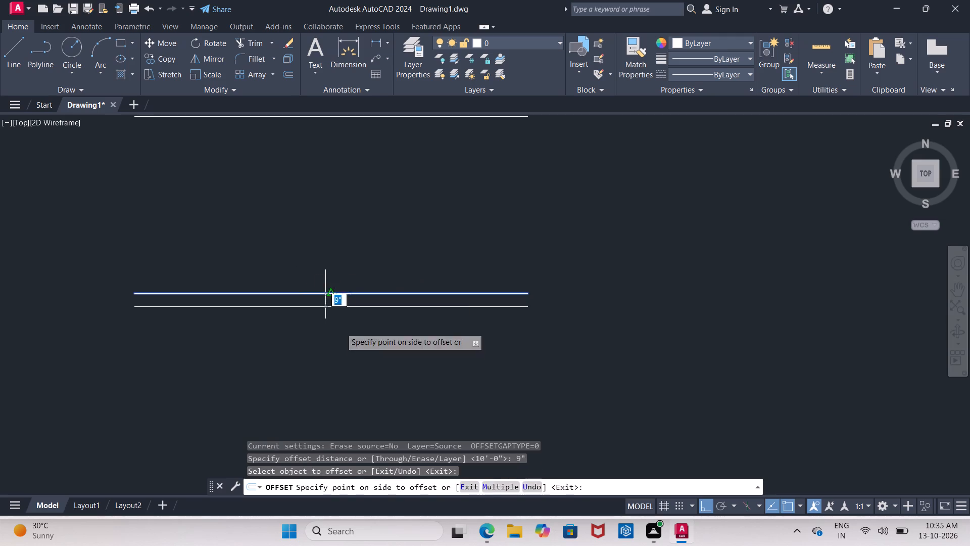
left_click(342, 334)
middle_click_drag(342, 334, 320, 262)
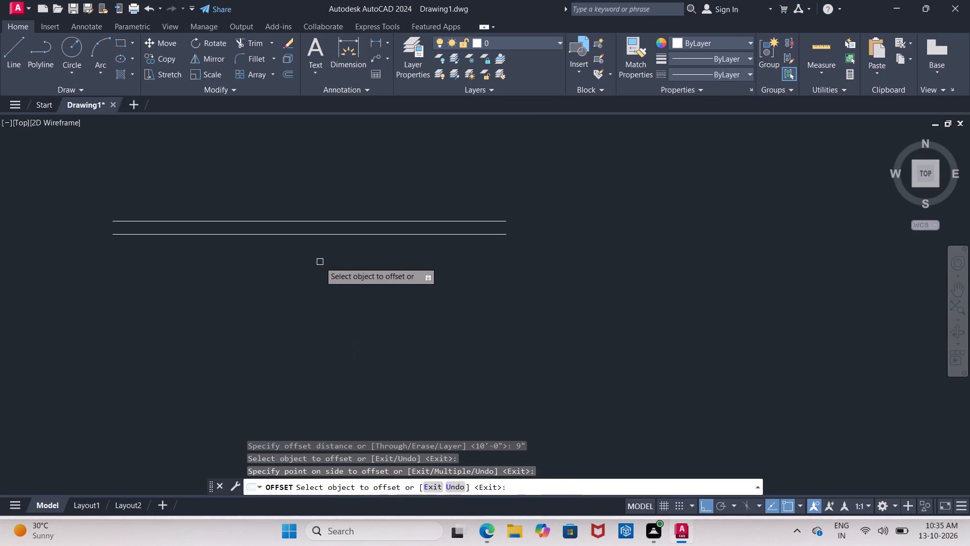
key("Return")
Offset the third cross wall's lower line 8' downward to mark the depth of the bottom space.
key("Return")
key("8")
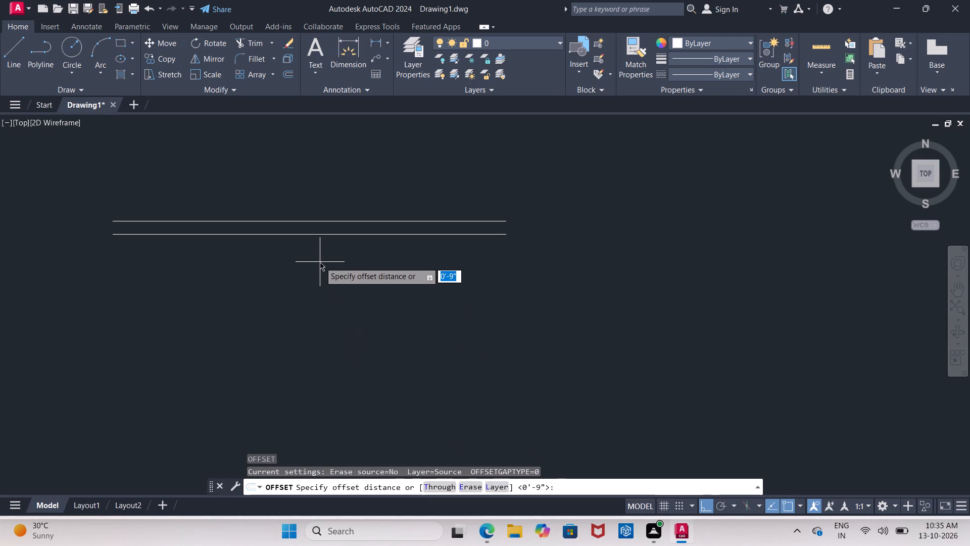
key("apostrophe")
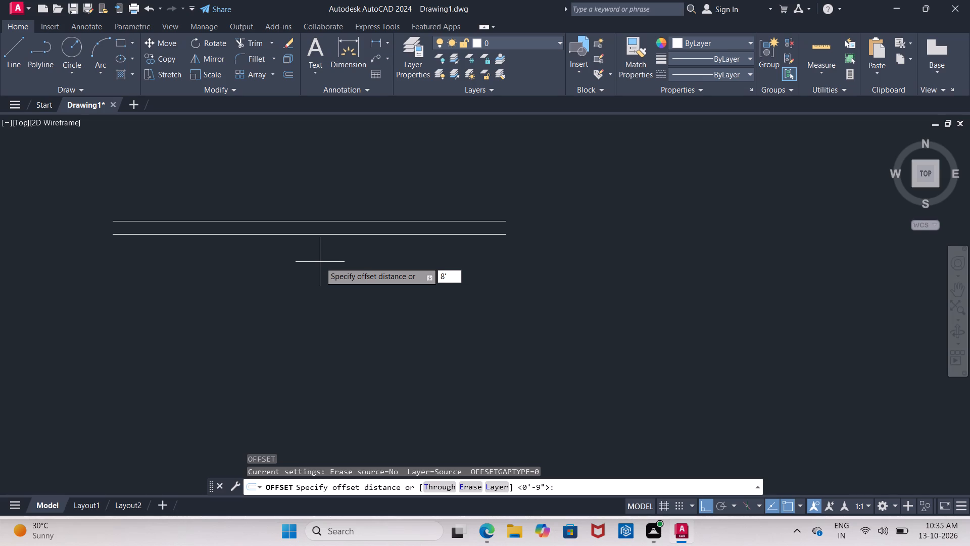
key("Return")
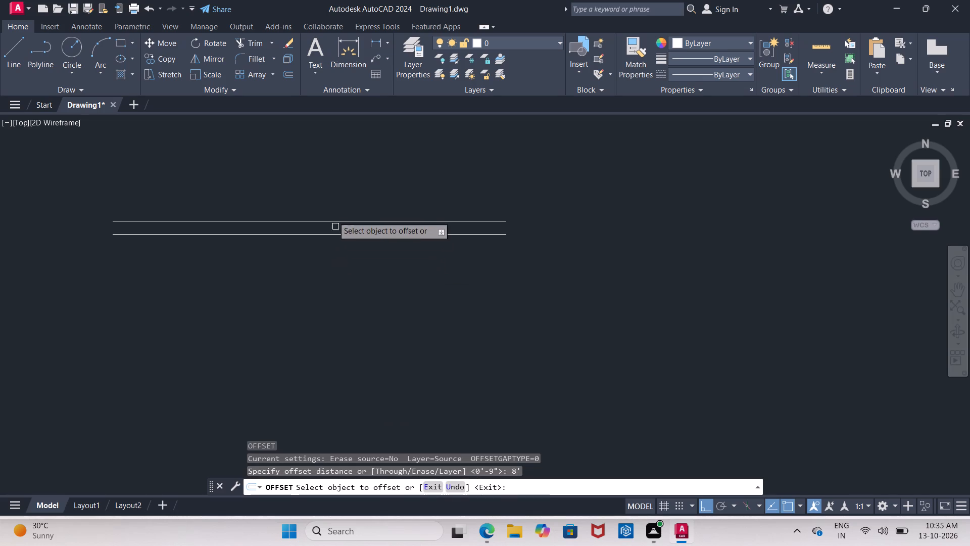
left_click_drag(340, 234, 345, 249)
left_click(351, 284)
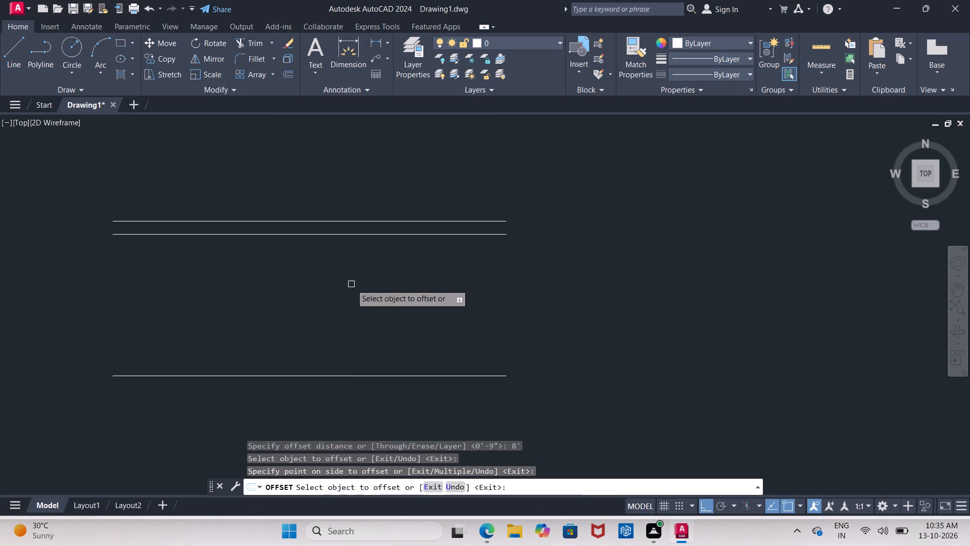
Offset the lowest horizontal line 9" downward to form the bottom outer wall's thickness.
key("Return")
key("Return")
type("9\"")
key("Return")
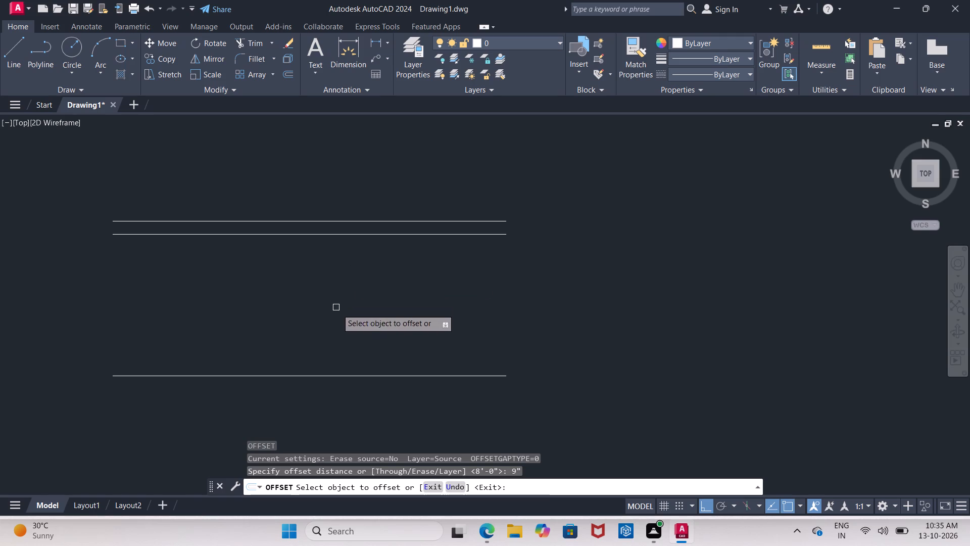
left_click_drag(338, 377, 339, 383)
left_click(343, 396)
scroll(292, 353, "down", 2)
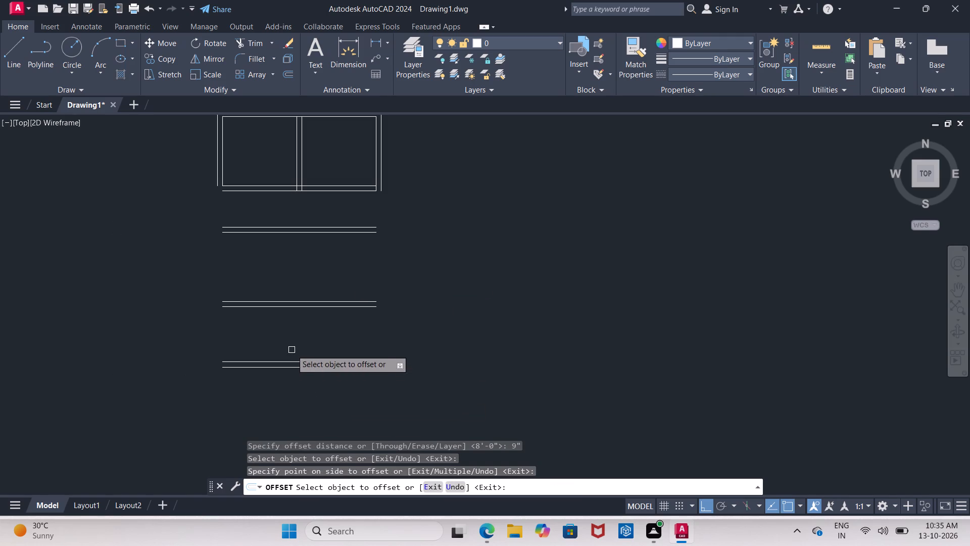
middle_click_drag(242, 266, 244, 275)
key("Escape")
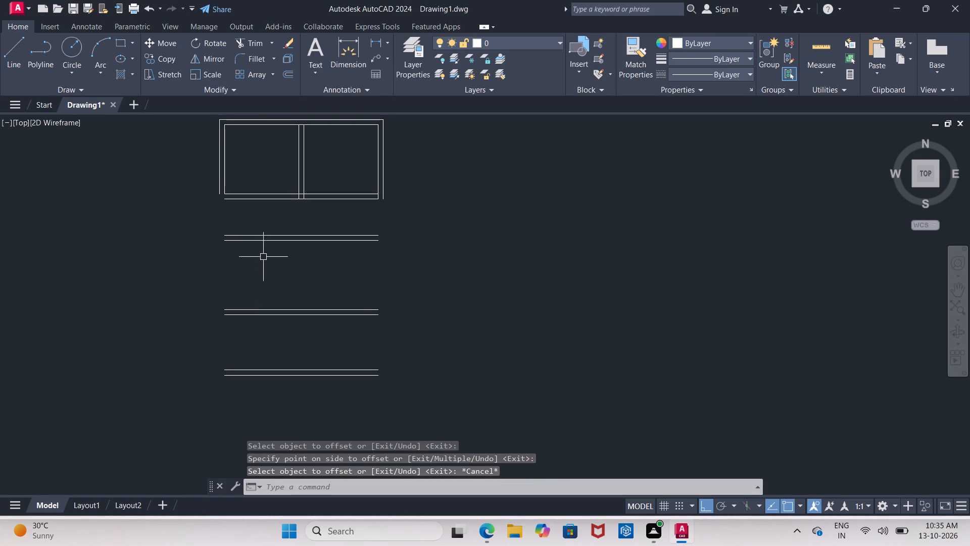
Extend the left wall's inner line down through the cross walls to the bottom wall's upper line.
type("ex")
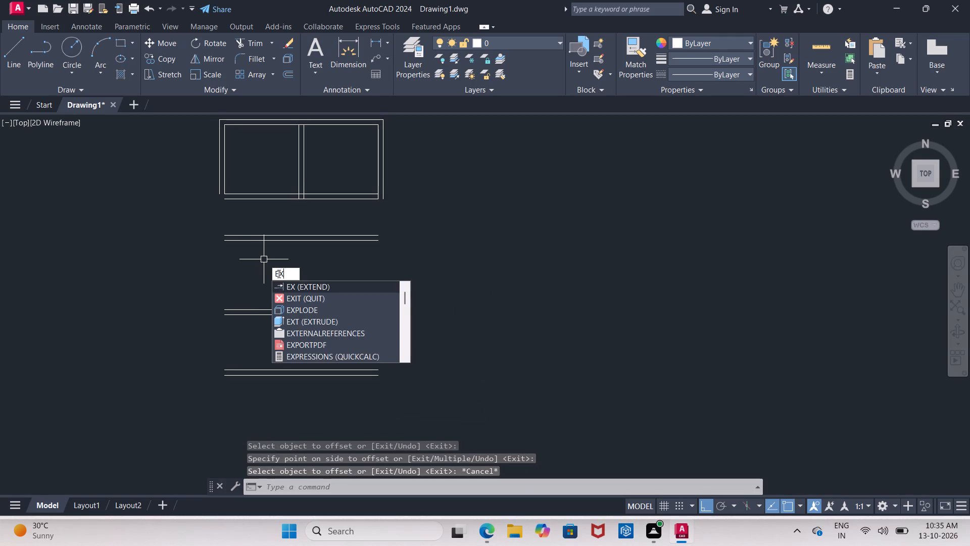
left_click(284, 286)
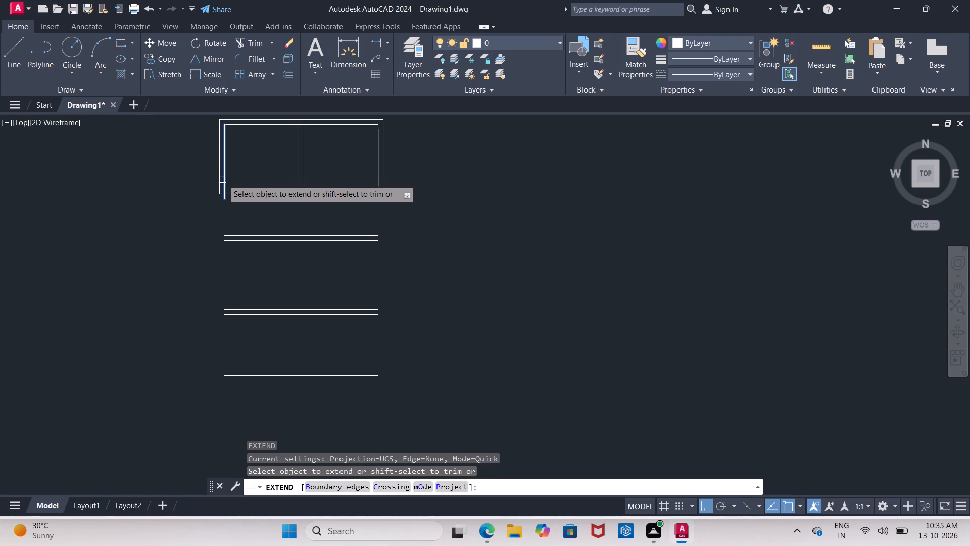
left_click(223, 179)
left_click(223, 184)
left_click(226, 219)
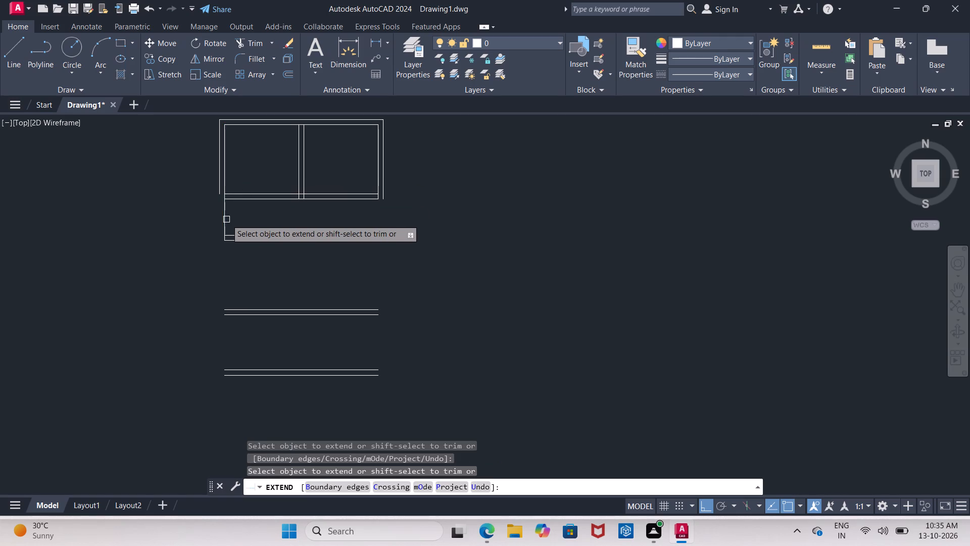
left_click(226, 221)
left_click(224, 225)
left_click(225, 226)
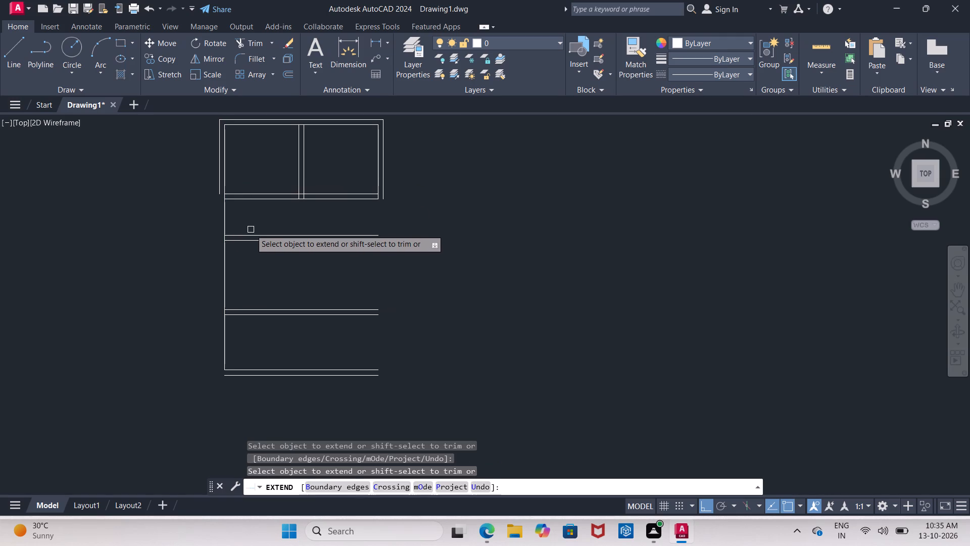
scroll(244, 220, "up", 1)
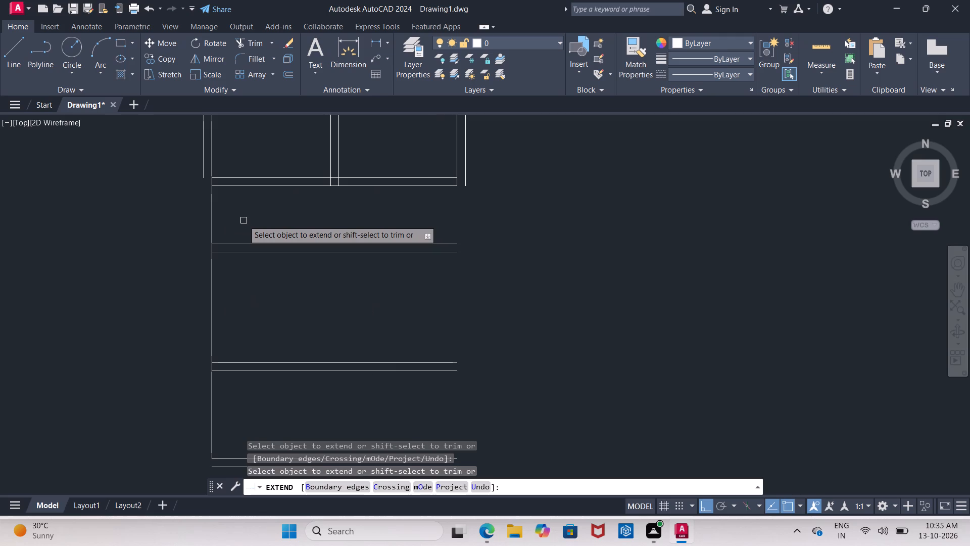
key("Escape")
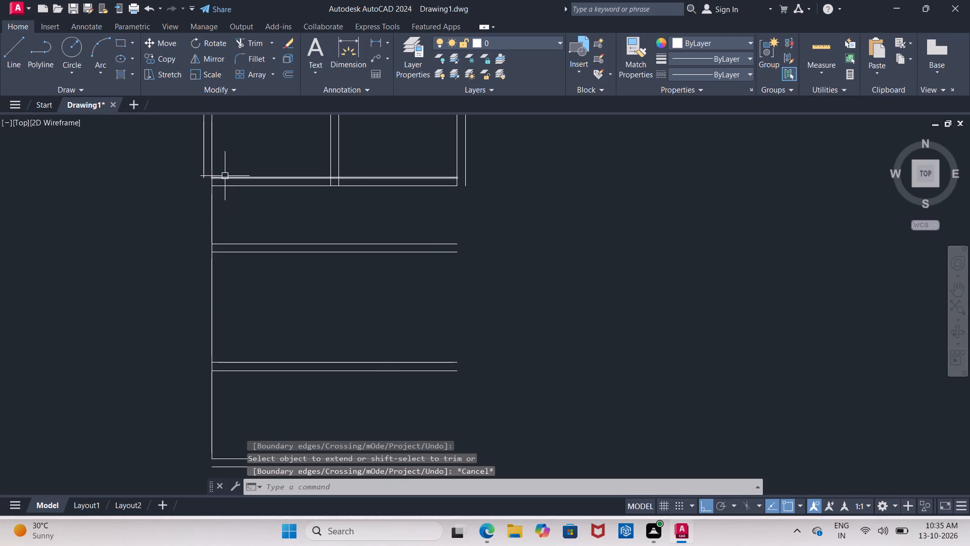
Stretch the lower end of the left wall's outer line straight down past the bottom wall.
left_click(203, 176)
left_click(205, 181)
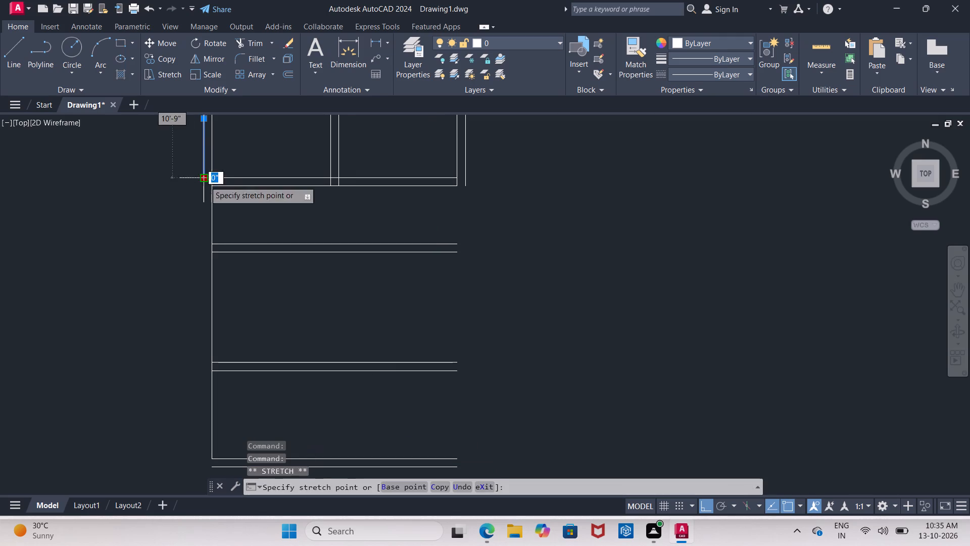
middle_click_drag(197, 288, 182, 200)
left_click(183, 426)
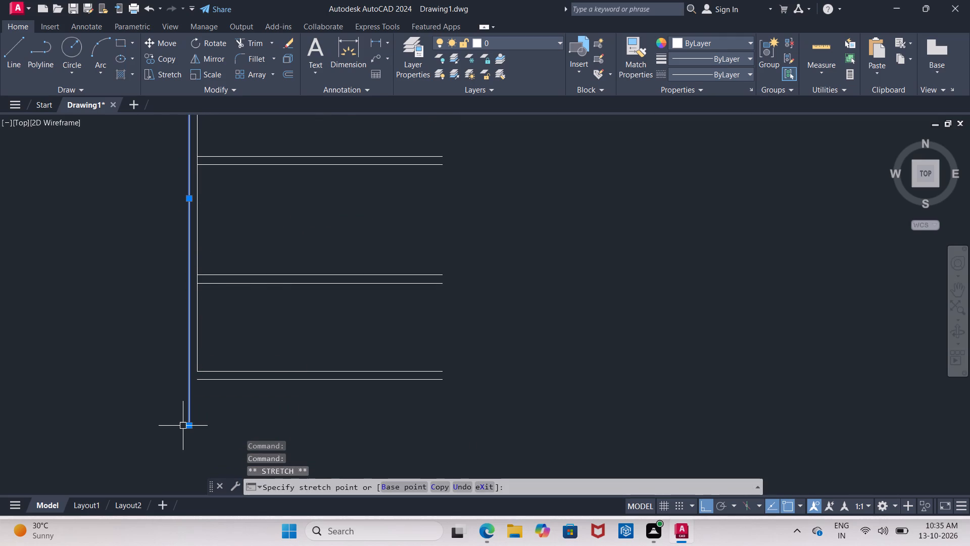
key("Escape")
Extend the bottom wall's lower line and both lines of all three cross walls to the left wall's outer line.
key("grave")
key("e")
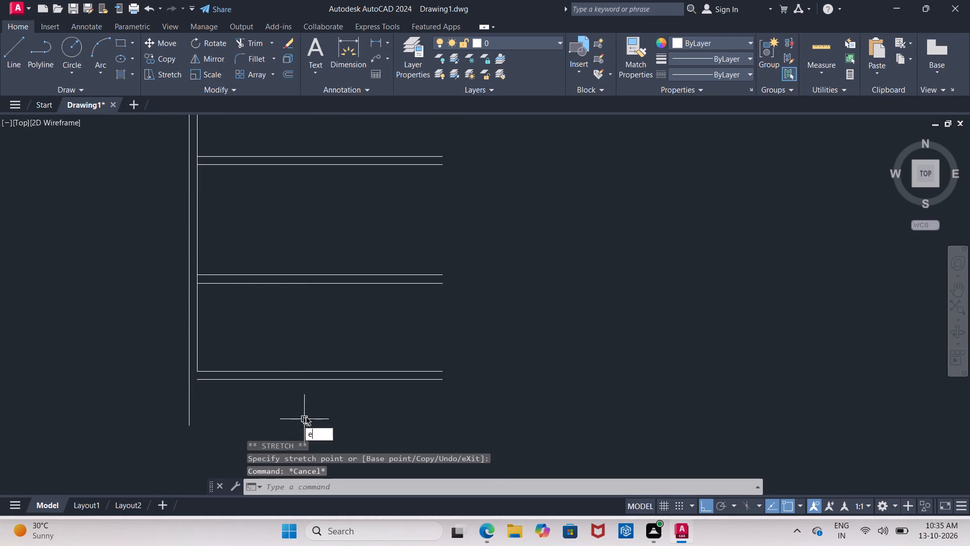
key("x")
left_click(342, 355)
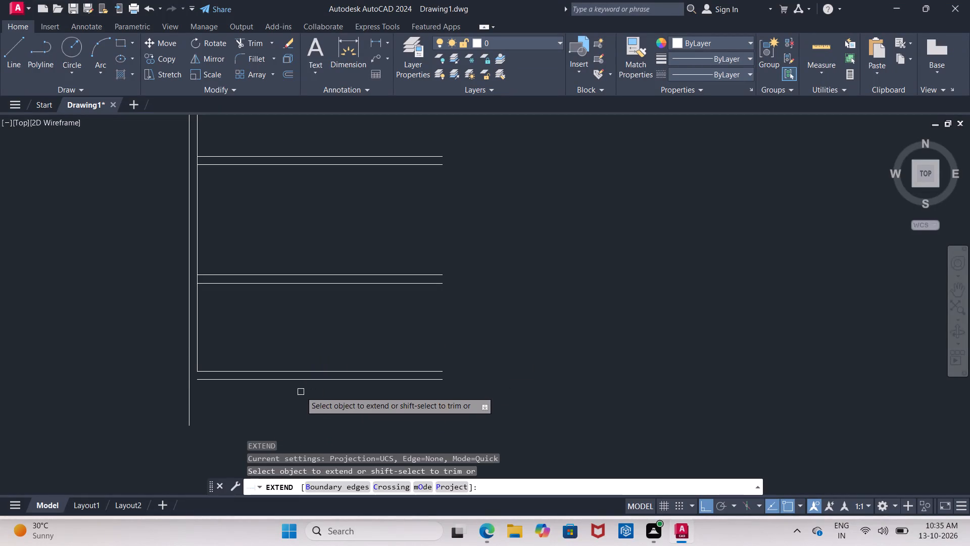
left_click(300, 382)
left_click(265, 283)
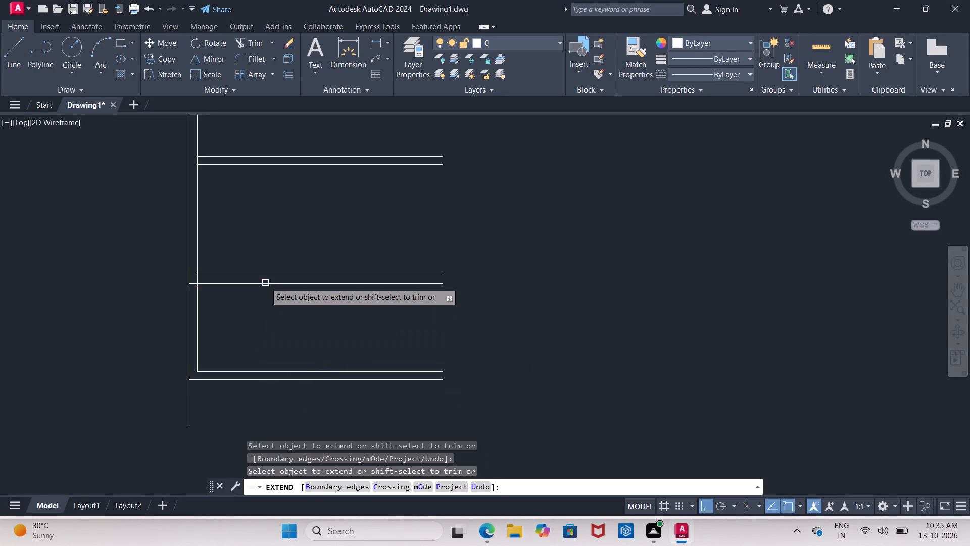
left_click(263, 276)
middle_click_drag(260, 231, 246, 364)
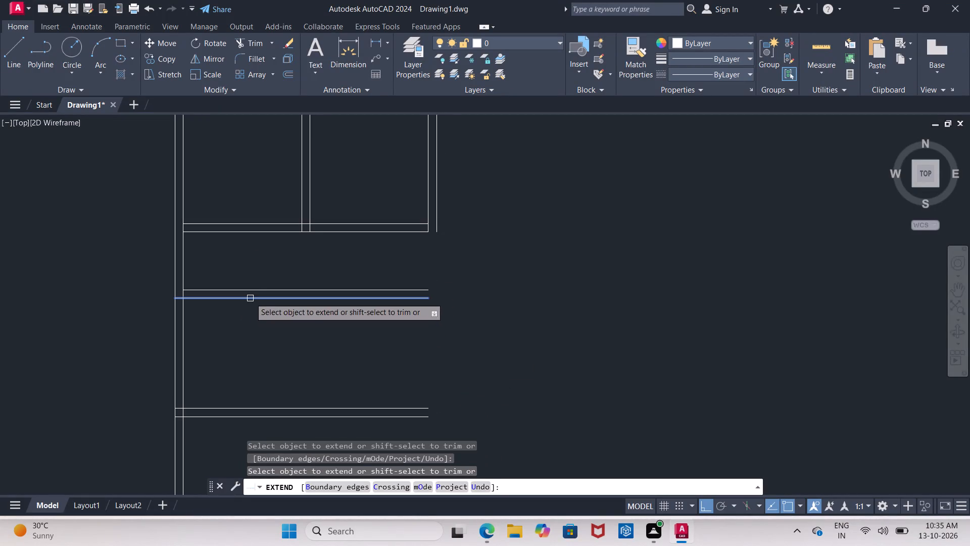
left_click(250, 298)
left_click(248, 289)
middle_click_drag(244, 277, 249, 336)
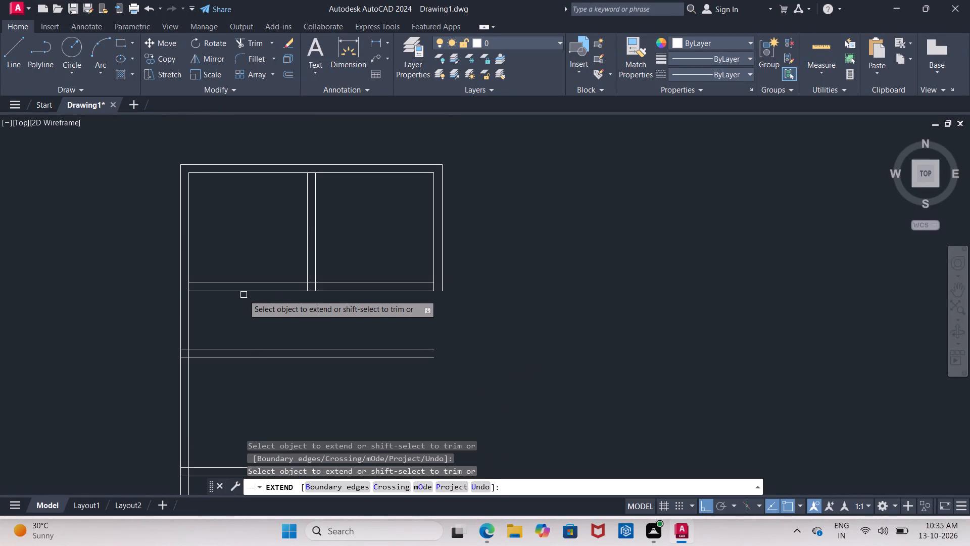
left_click(243, 293)
left_click(241, 285)
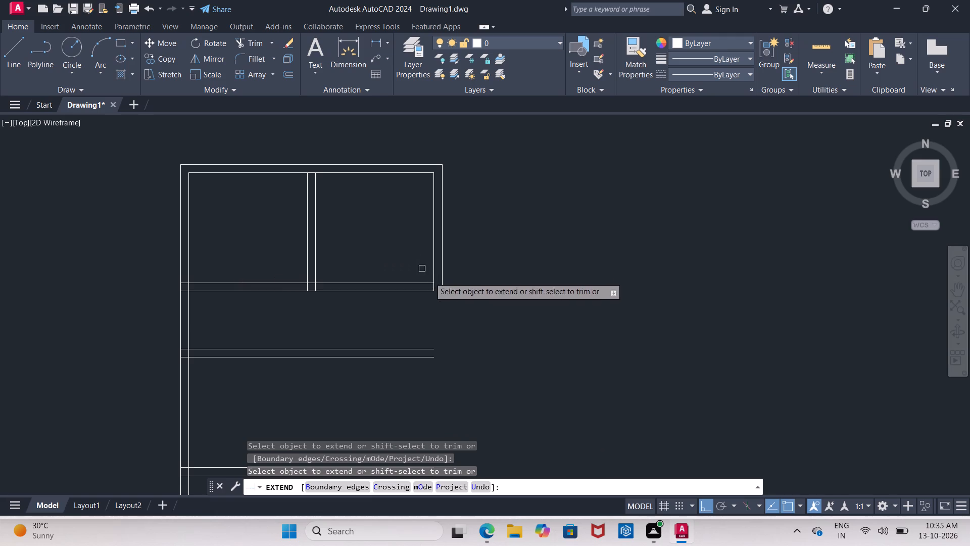
middle_click_drag(491, 335, 454, 212)
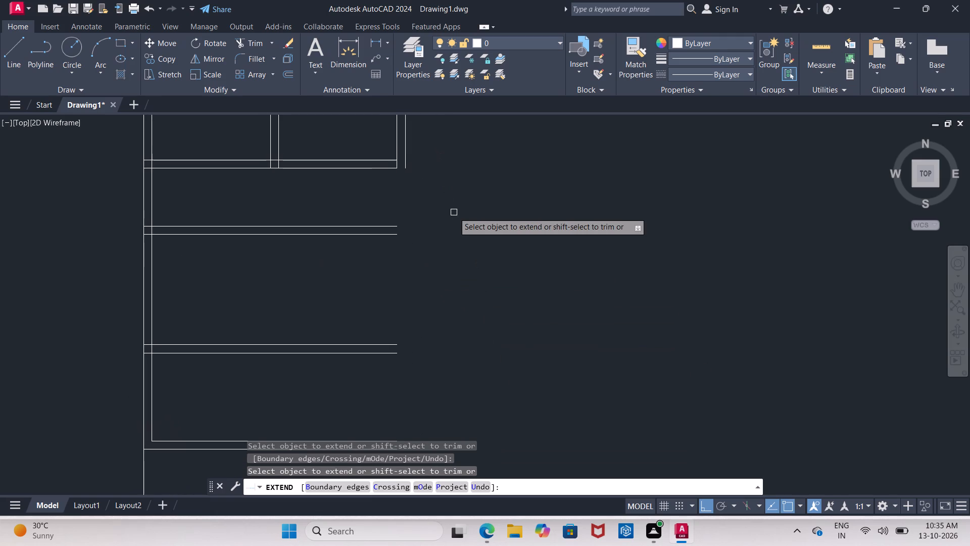
key("Escape")
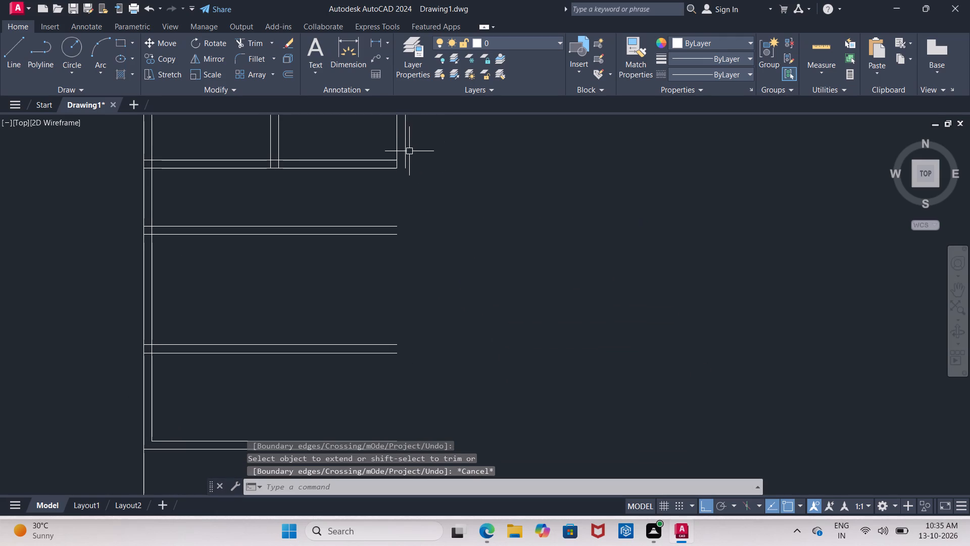
Stretch the lower end of the right wall's outer line down past the bottom wall, to about 38'-8 1/2" long.
left_click(408, 155)
left_click(407, 159)
left_click(406, 162)
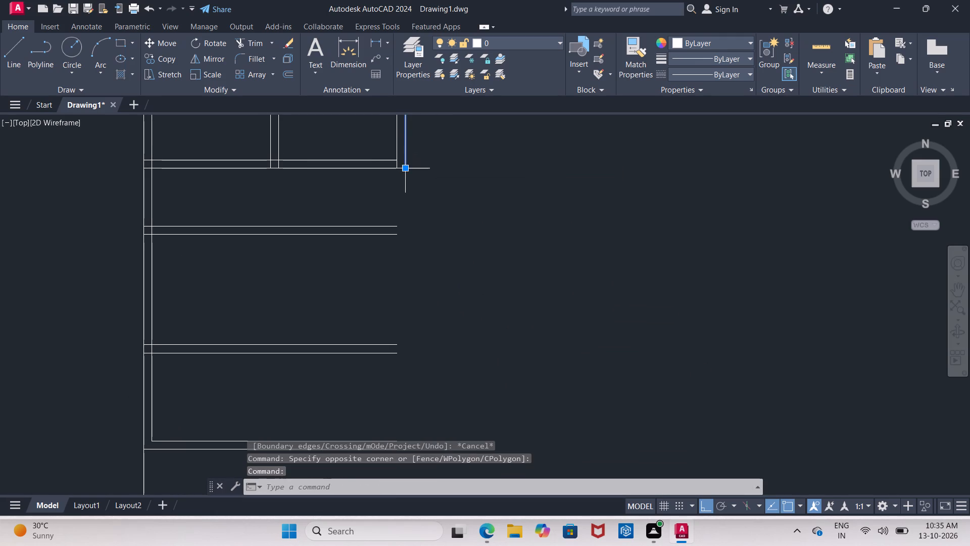
left_click(407, 167)
middle_click_drag(425, 332, 397, 250)
left_click(401, 387)
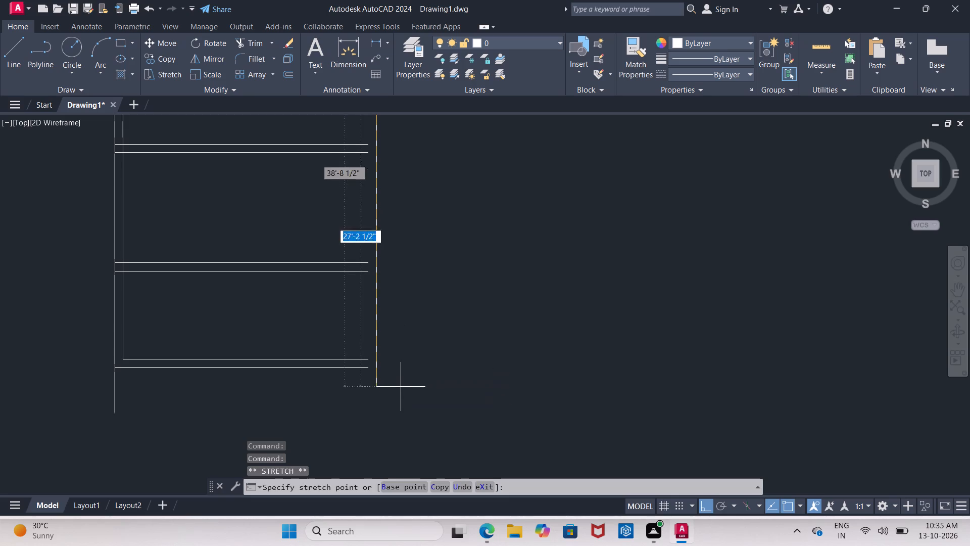
key("Escape")
Extend both lines of the three cross walls and of the bottom wall to the right wall's outer line.
type("ex")
left_click(473, 375)
scroll(463, 286, "down", 1)
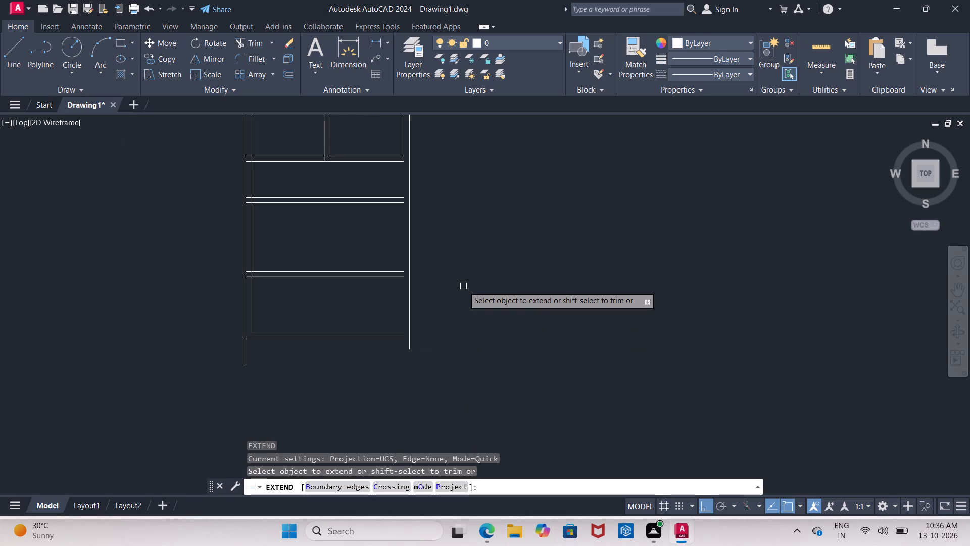
middle_click_drag(463, 290, 451, 324)
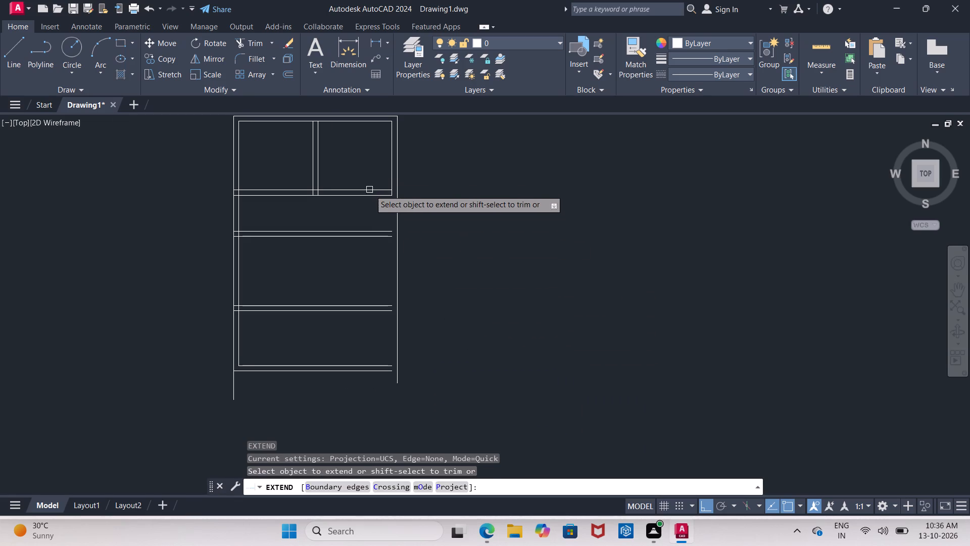
left_click(371, 192)
left_click(374, 195)
left_click(379, 233)
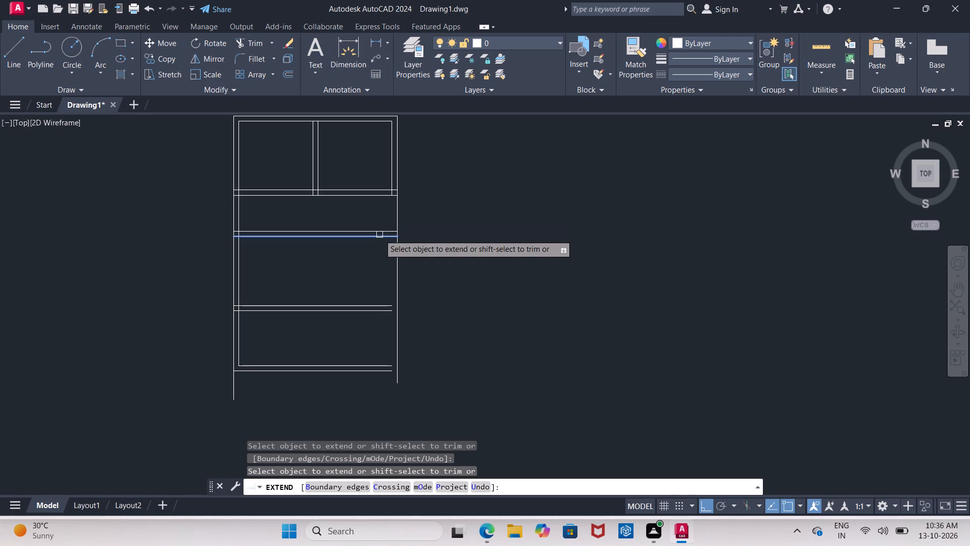
left_click(379, 235)
left_click(383, 305)
left_click(383, 309)
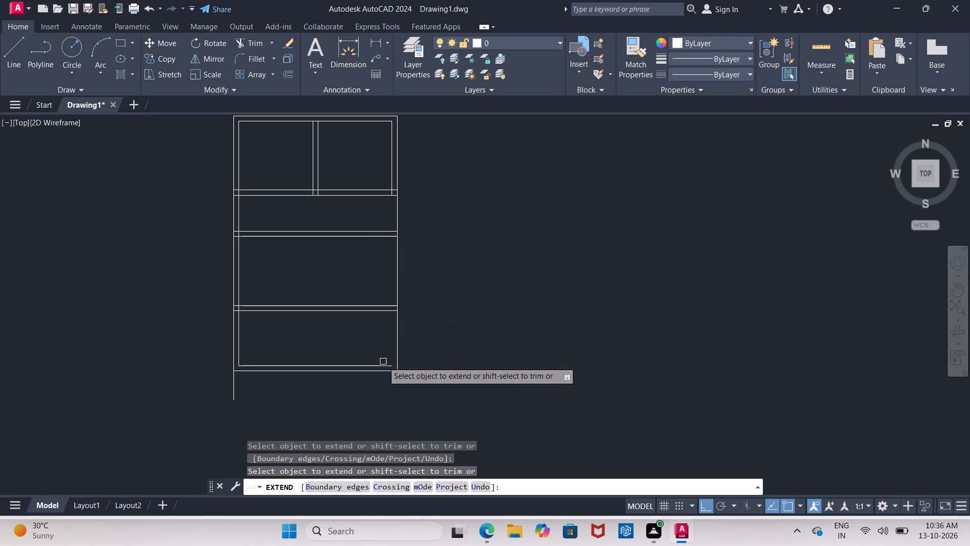
left_click(383, 362)
left_click(381, 366)
left_click(382, 369)
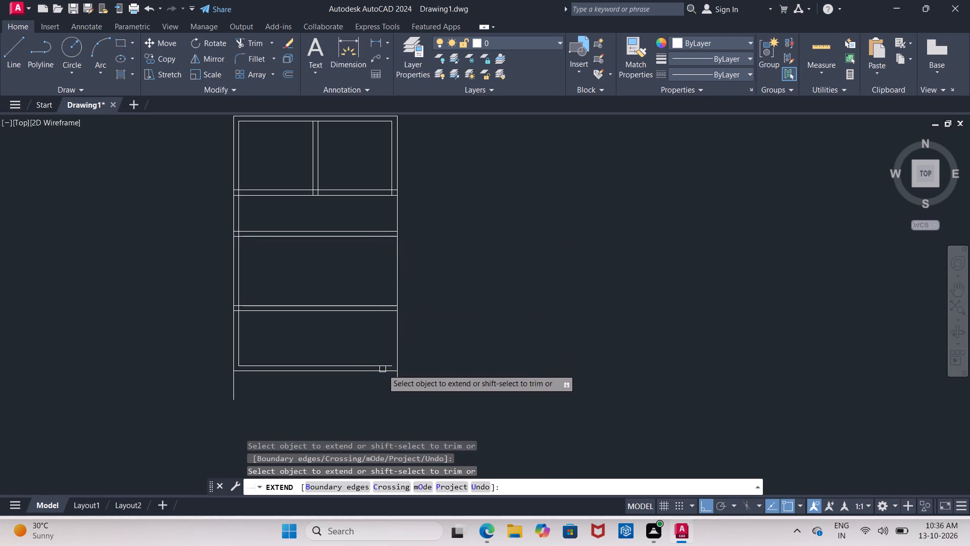
left_click(380, 364)
key("Escape")
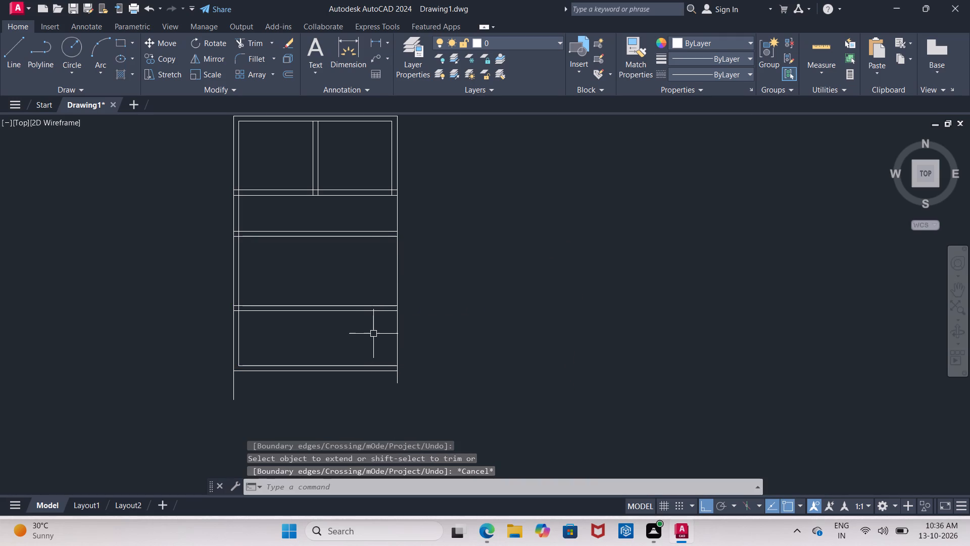
Extend the right wall's inner line down through the cross walls to the bottom wall's lower line.
type("ex")
key("Return")
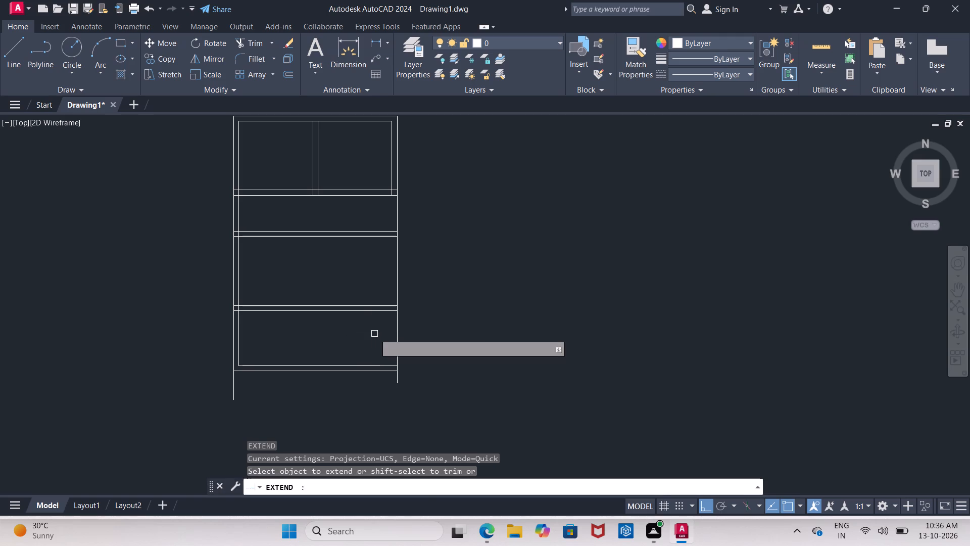
left_click(390, 164)
left_click(392, 199)
left_click(393, 215)
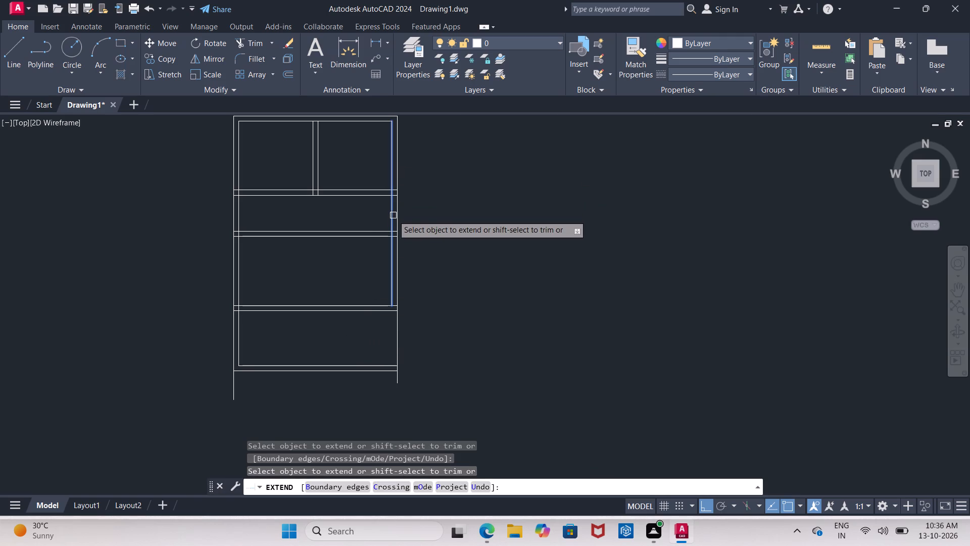
left_click(391, 262)
left_click(391, 274)
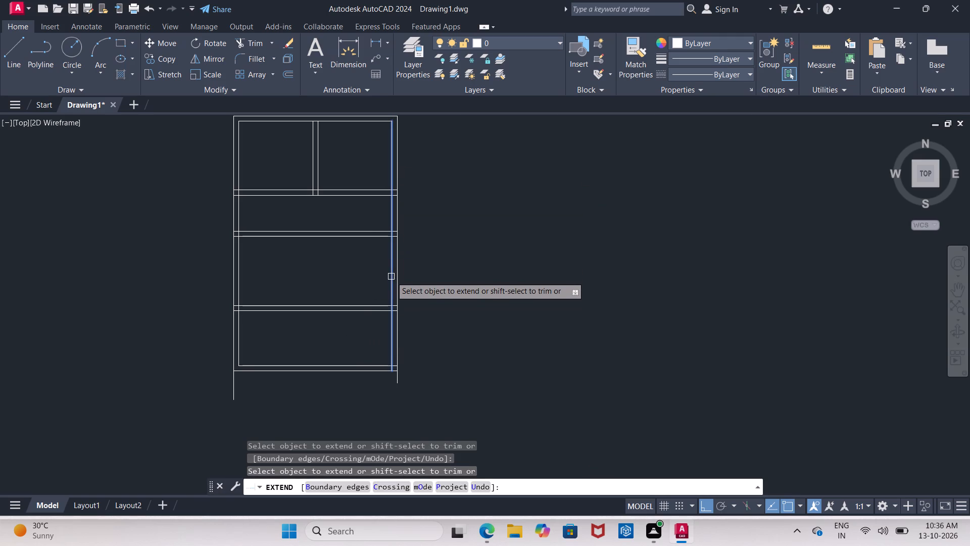
left_click(391, 277)
key("Escape")
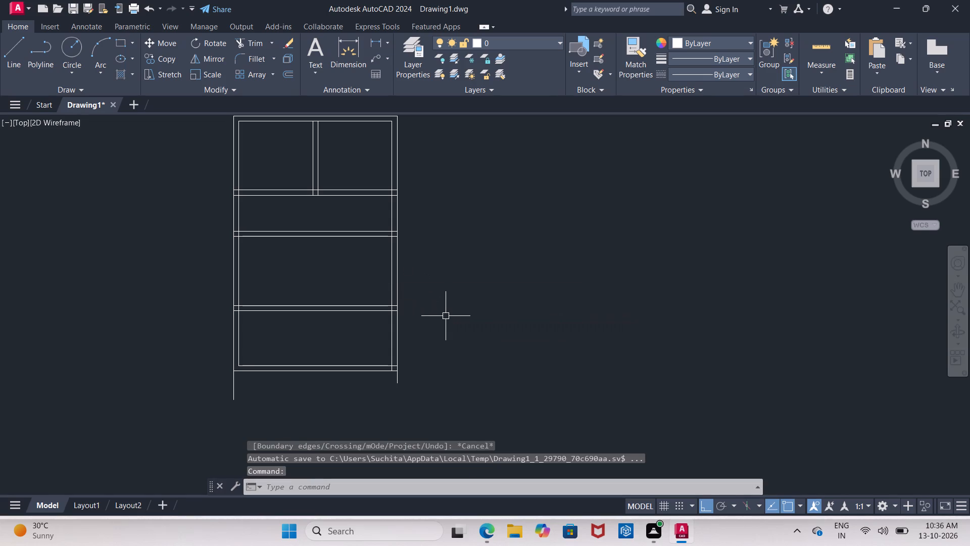
Trim the ends of the left and right outer wall lines that overhang below the bottom wall.
type("tr")
left_click(471, 344)
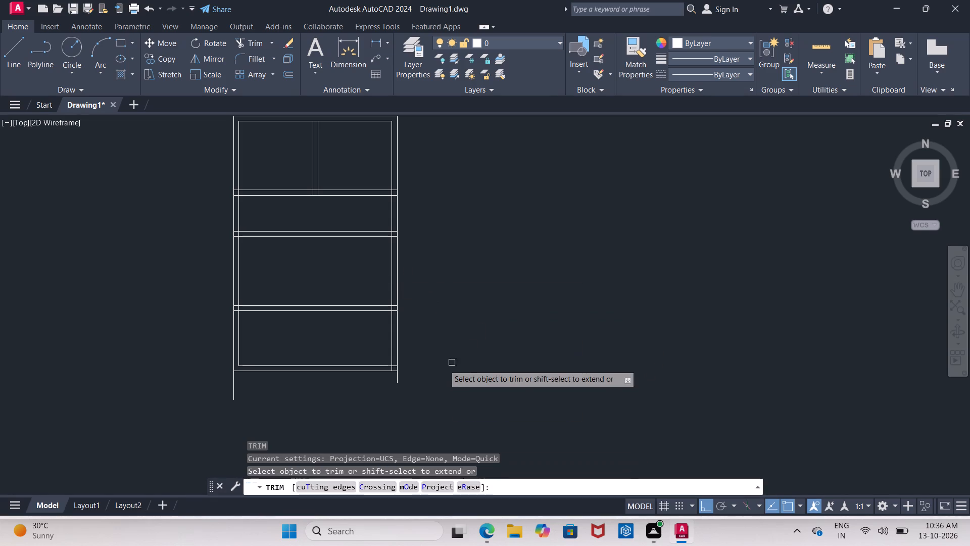
left_click(399, 381)
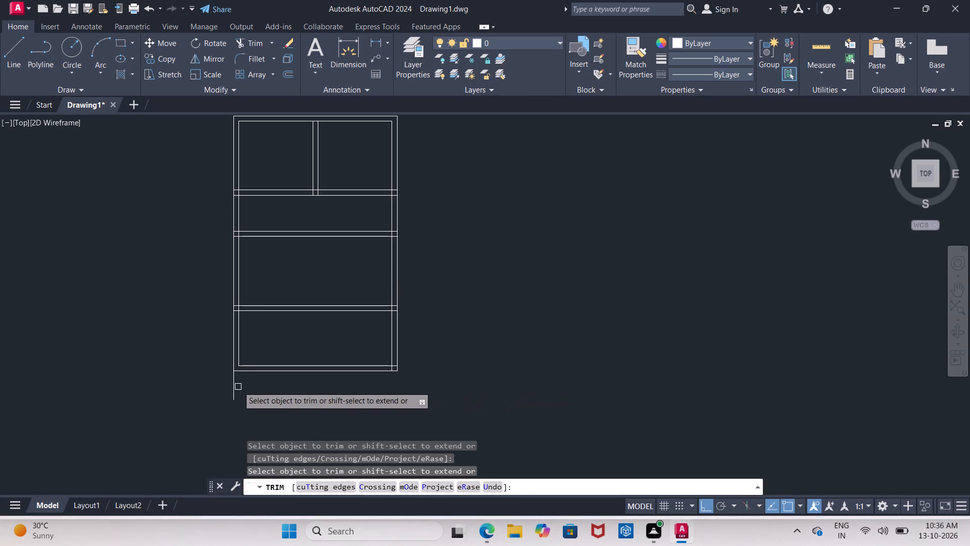
left_click(234, 385)
key("Escape")
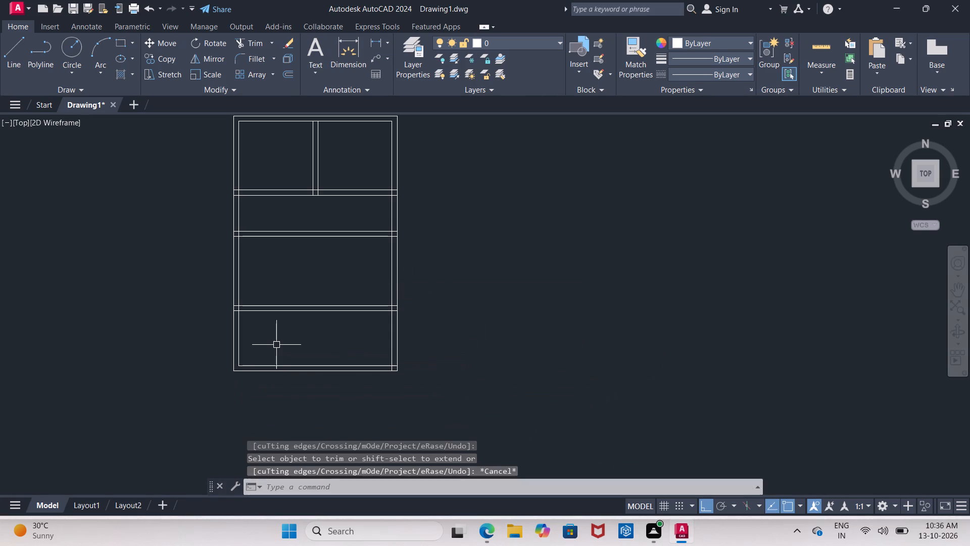
Extend the bottom wall's inner line to the left wall's outer line.
type("ex")
left_click(300, 370)
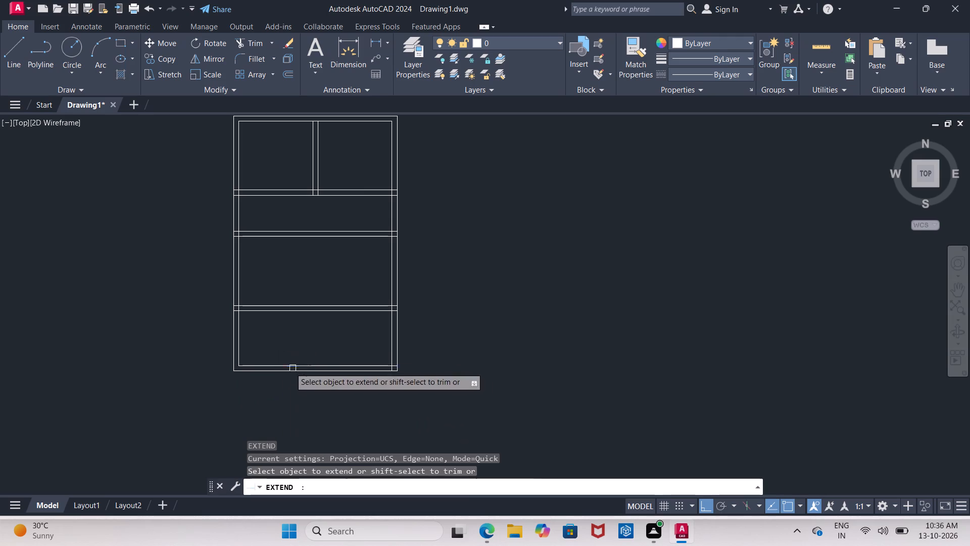
left_click(241, 350)
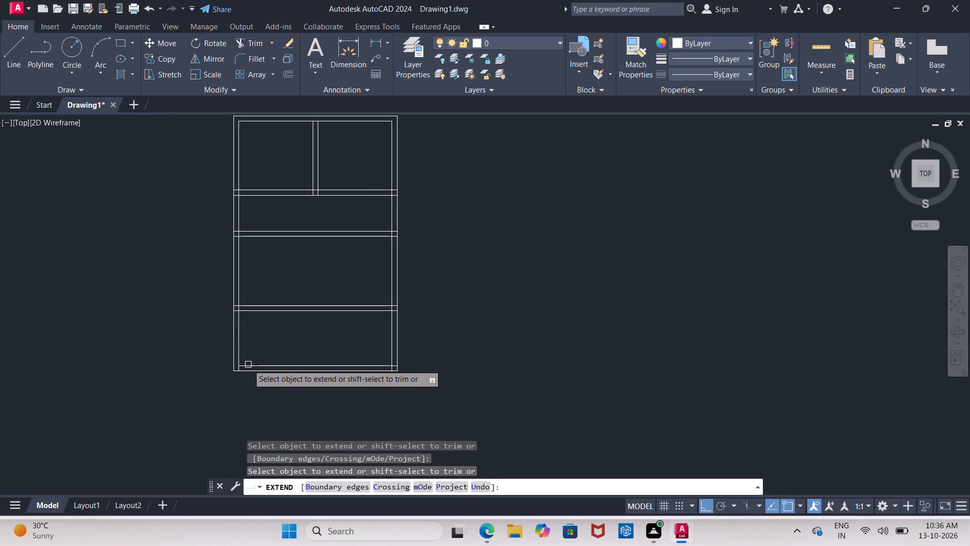
left_click(248, 365)
scroll(278, 163, "up", 1)
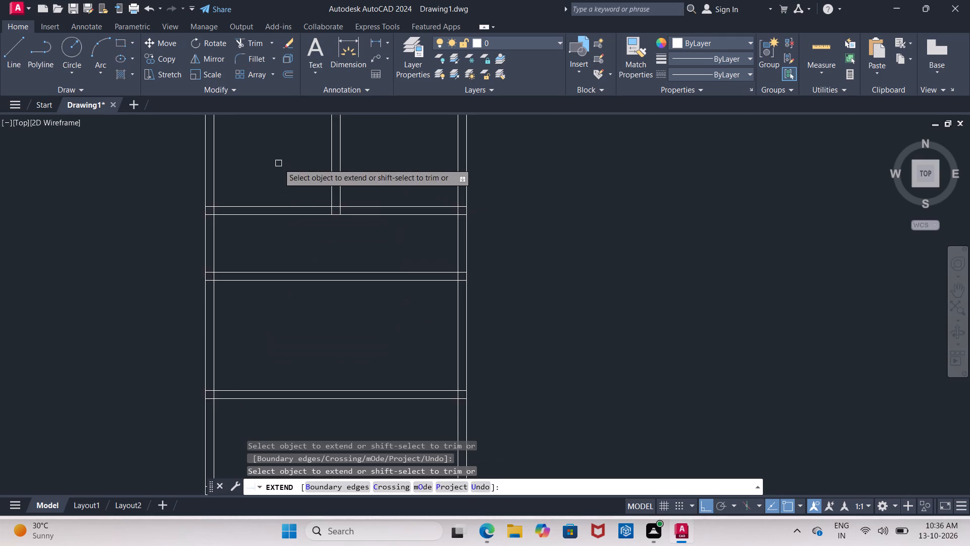
middle_click_drag(276, 177, 267, 215)
middle_click_drag(342, 203, 341, 175)
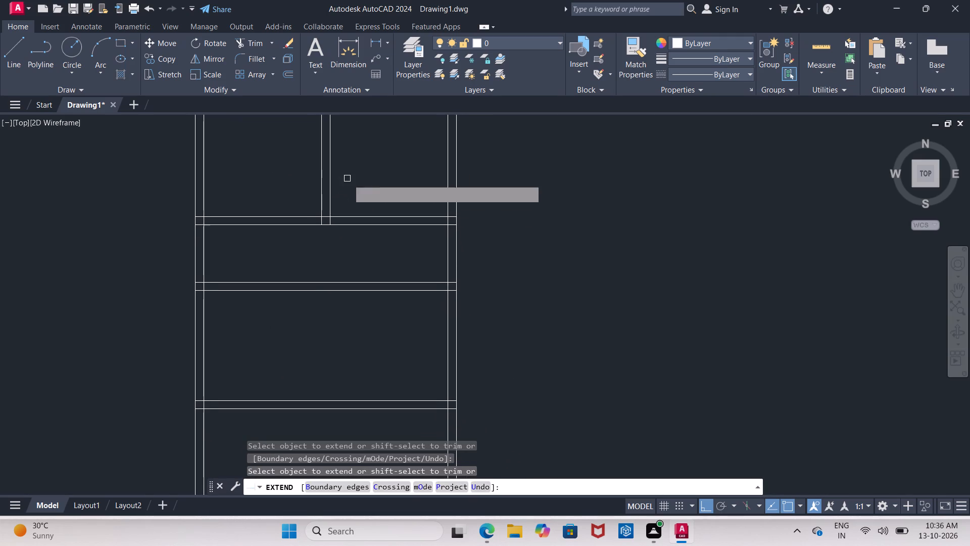
key("Escape")
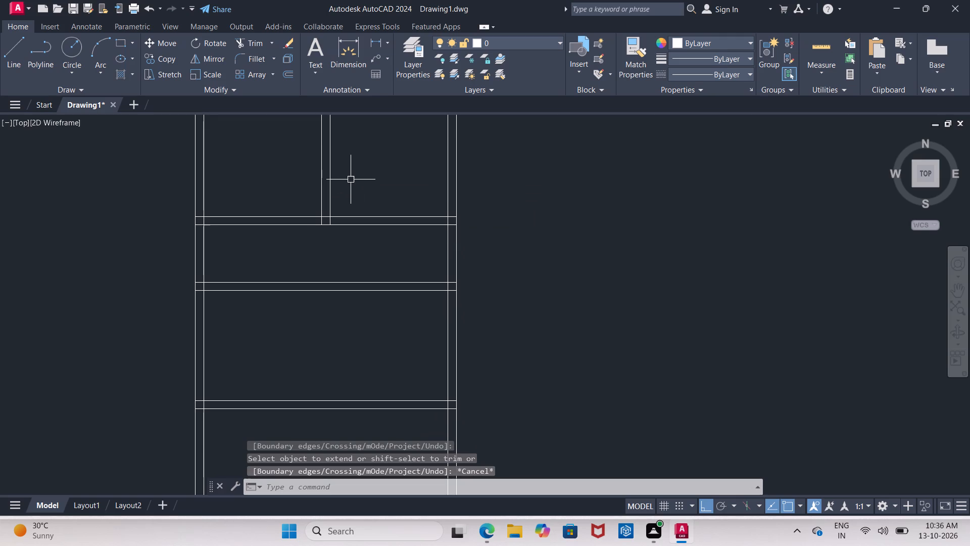
Offset the left wall's inner line 5' into the house.
key("o")
key("Return")
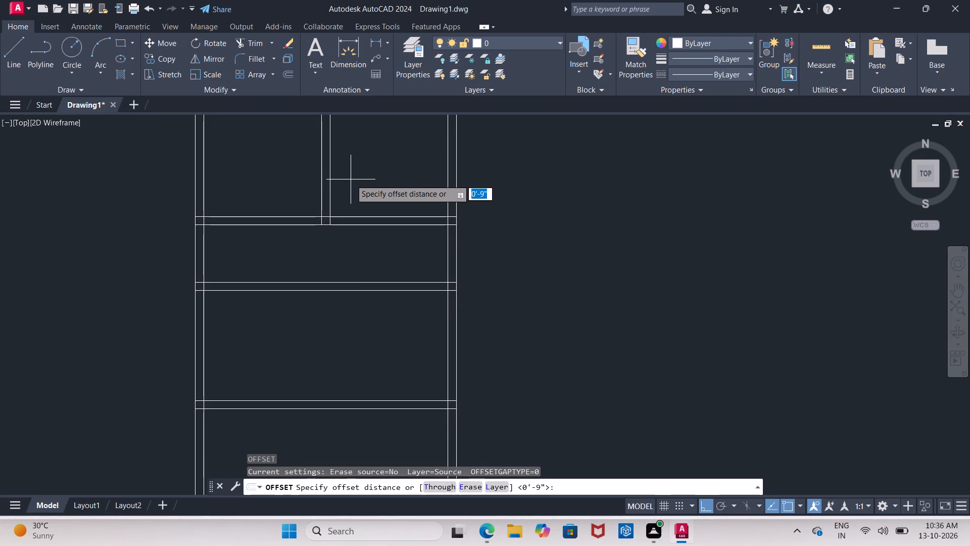
type("5'")
key("Return")
left_click(205, 259)
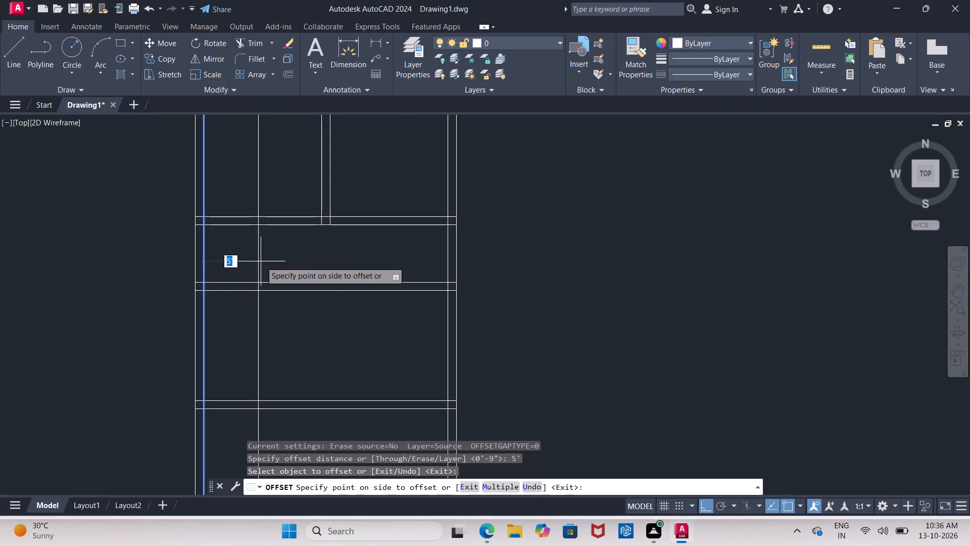
left_click(260, 260)
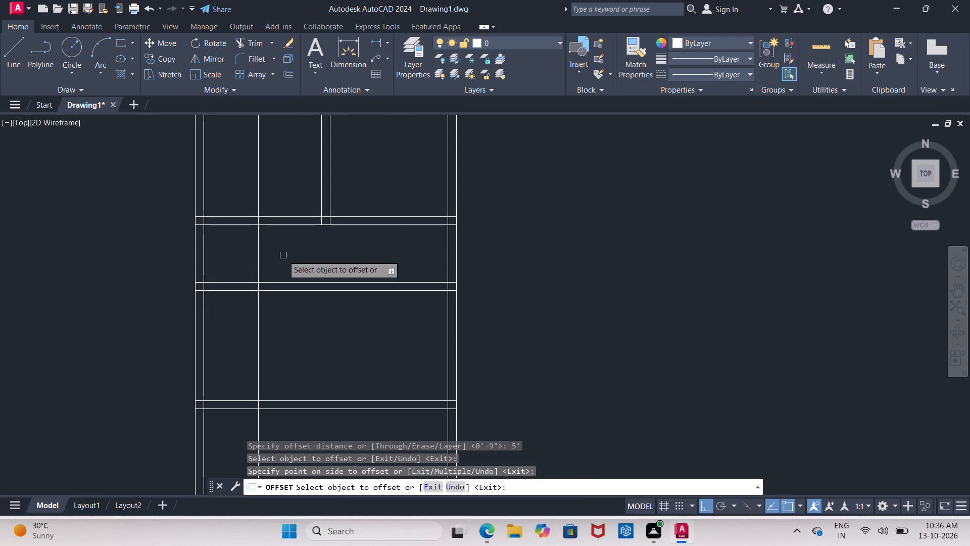
key("Escape")
Trim the offset line to the stretch between the upper two cross walls and erase its leftover piece in the bottom room.
type("tr")
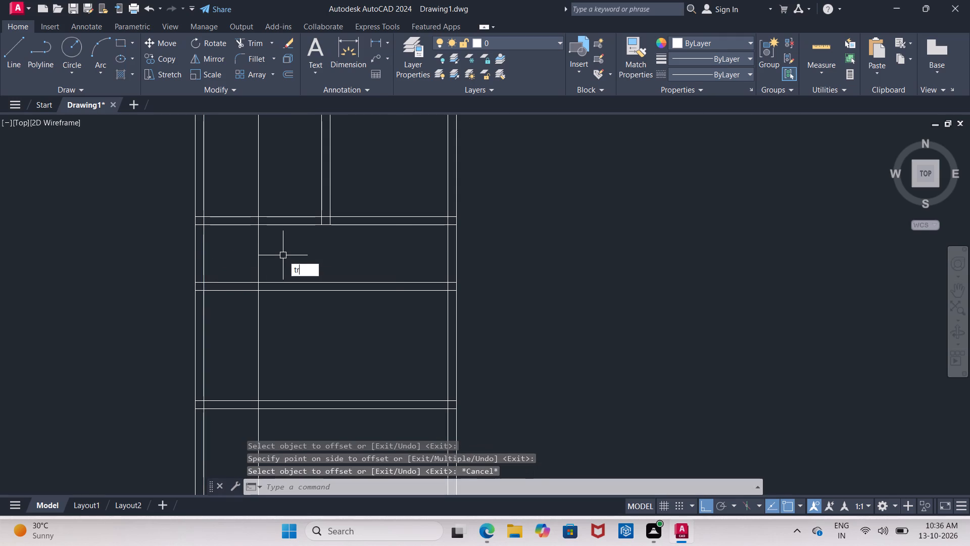
key("Return")
left_click(258, 198)
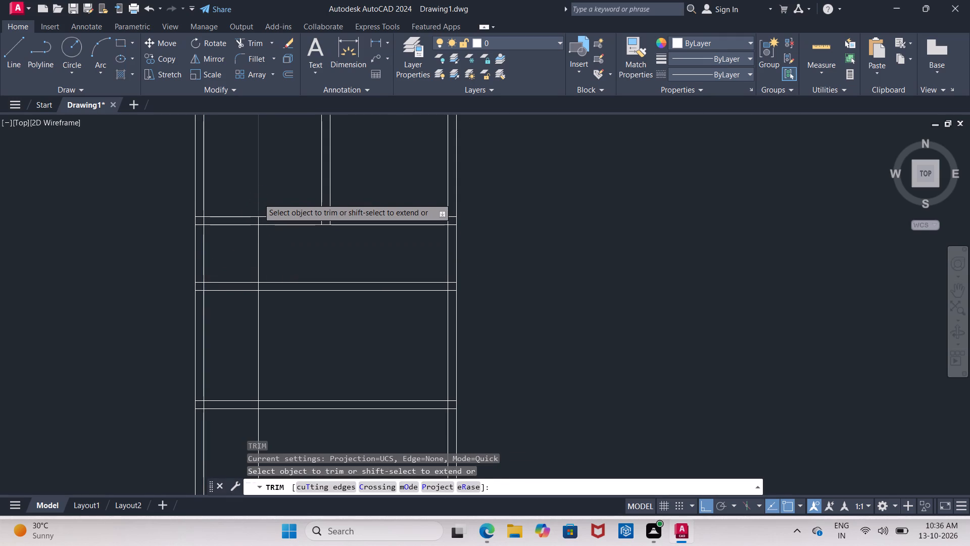
left_click(257, 324)
scroll(267, 311, "down", 2)
middle_click_drag(267, 311, 258, 294)
key("Escape")
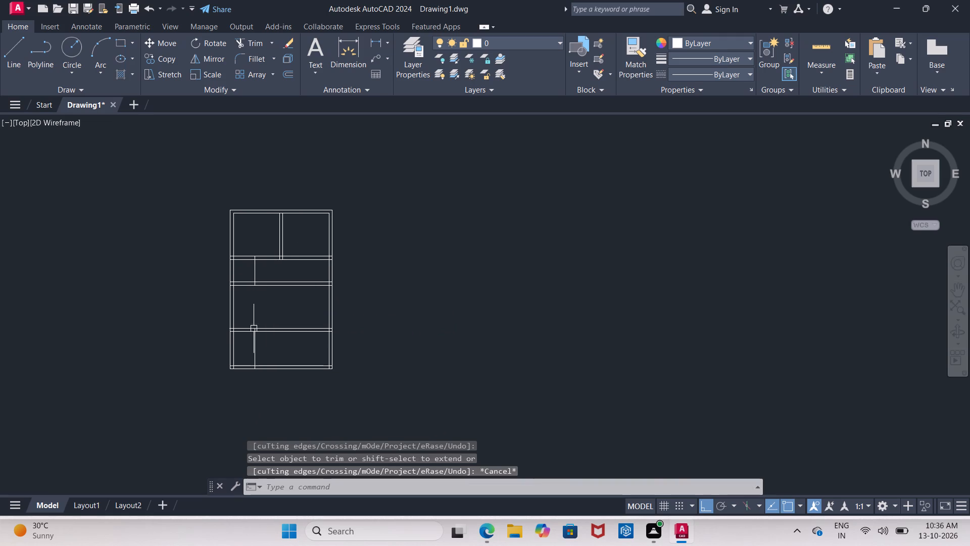
left_click(254, 346)
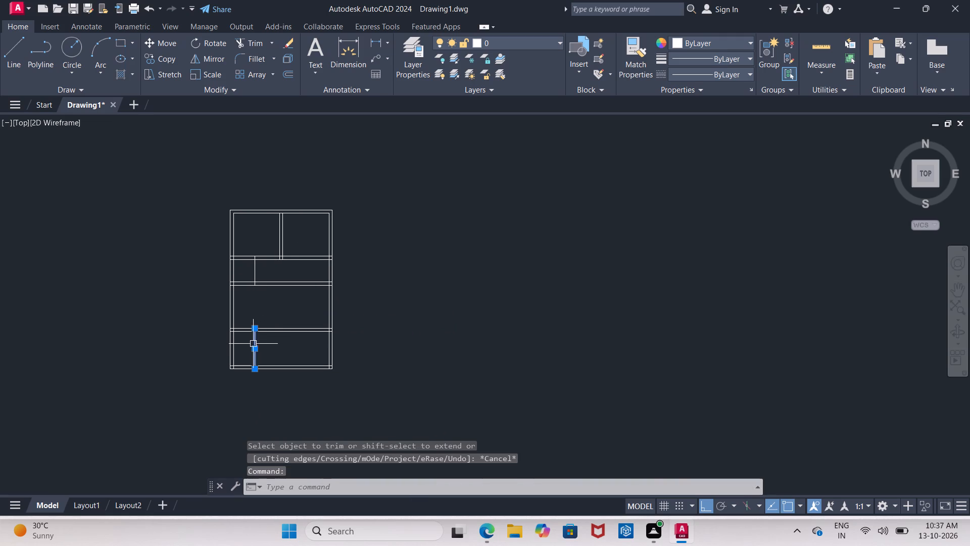
key("Delete")
scroll(248, 301, "up", 2)
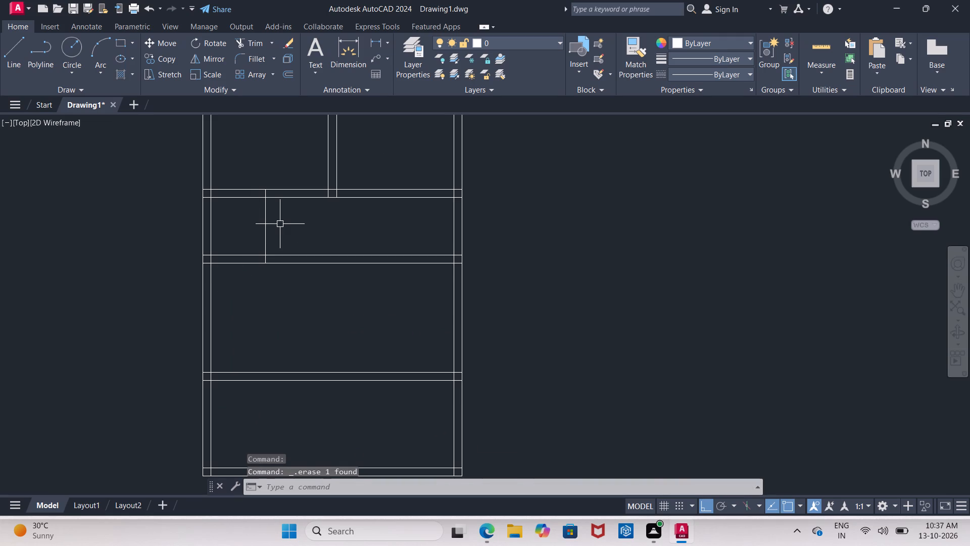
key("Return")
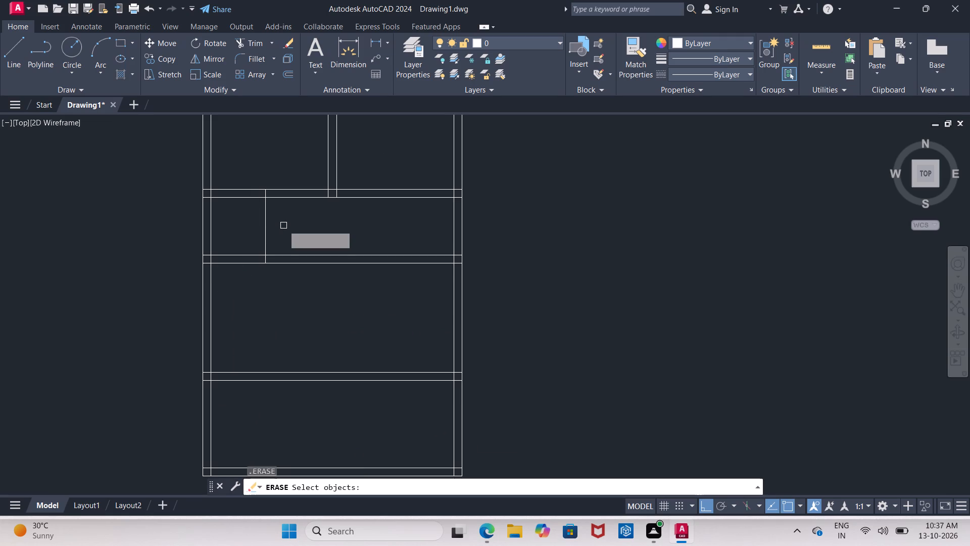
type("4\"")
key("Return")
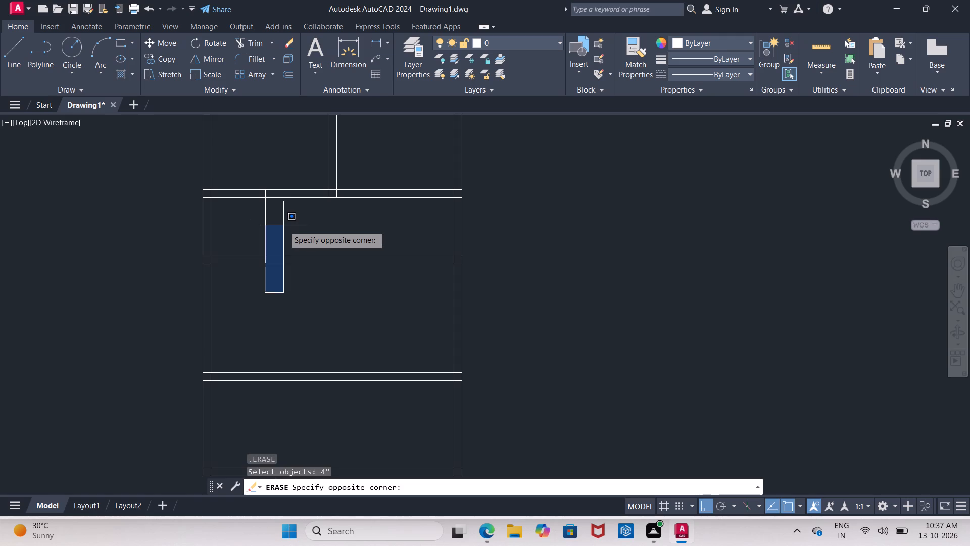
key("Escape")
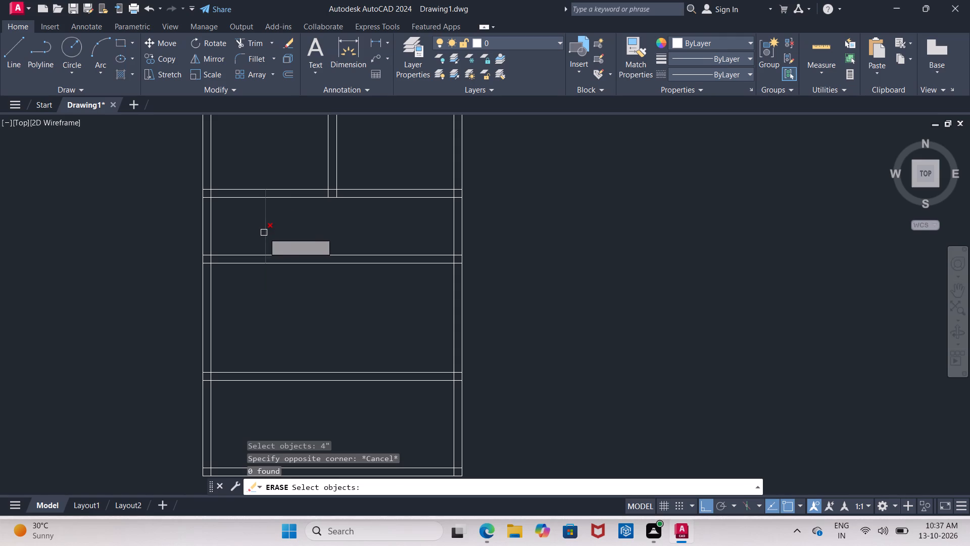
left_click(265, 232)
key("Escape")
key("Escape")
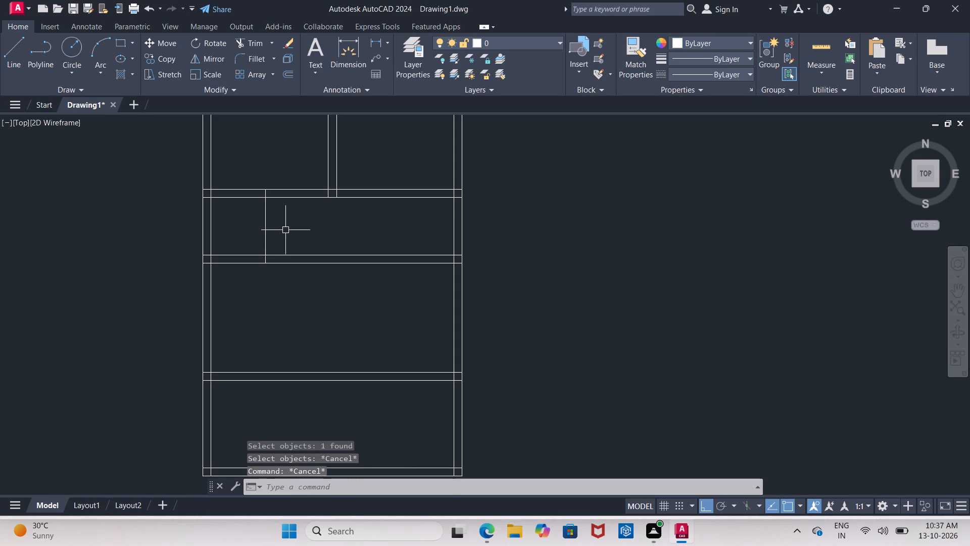
Offset the short partition line 4" to its right to form a 4" thick partition.
key("o")
key("Return")
type("4\"")
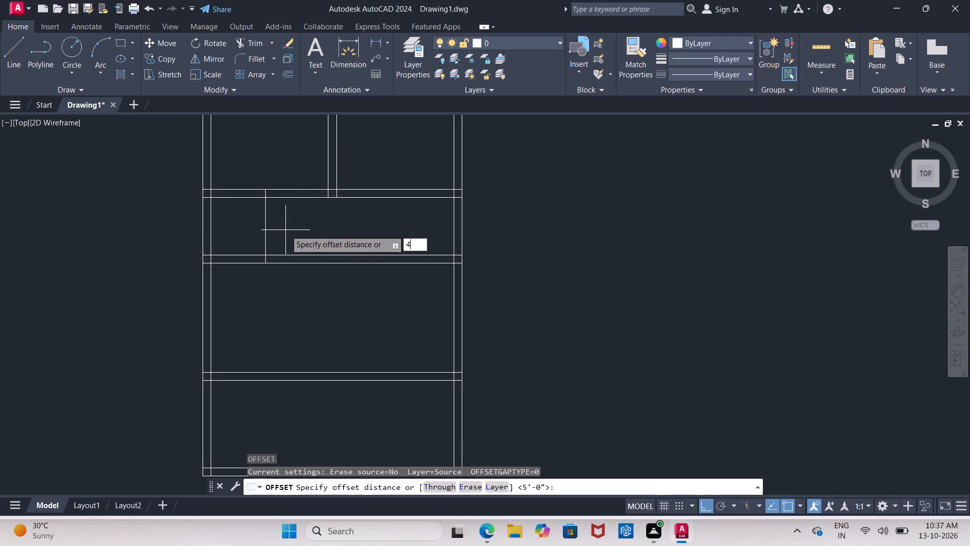
key("Return")
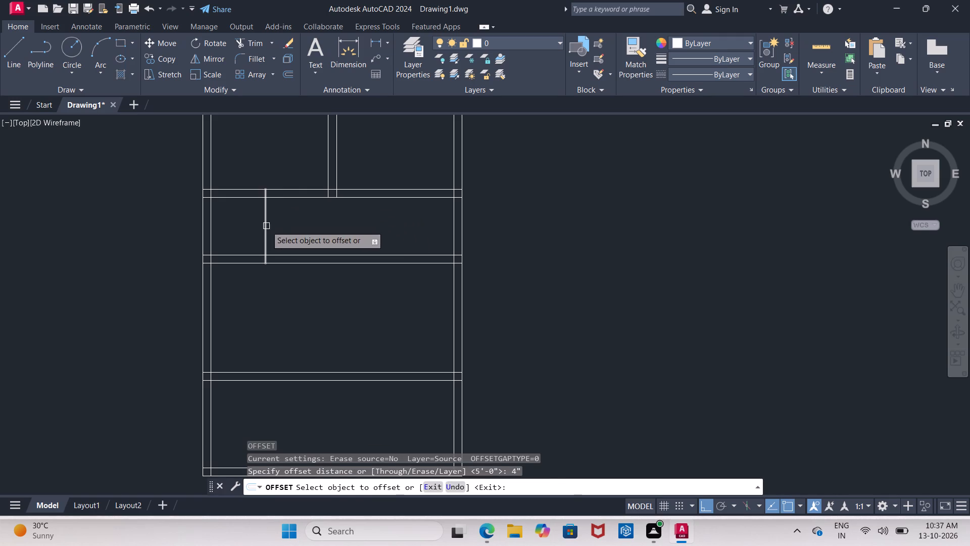
left_click(266, 226)
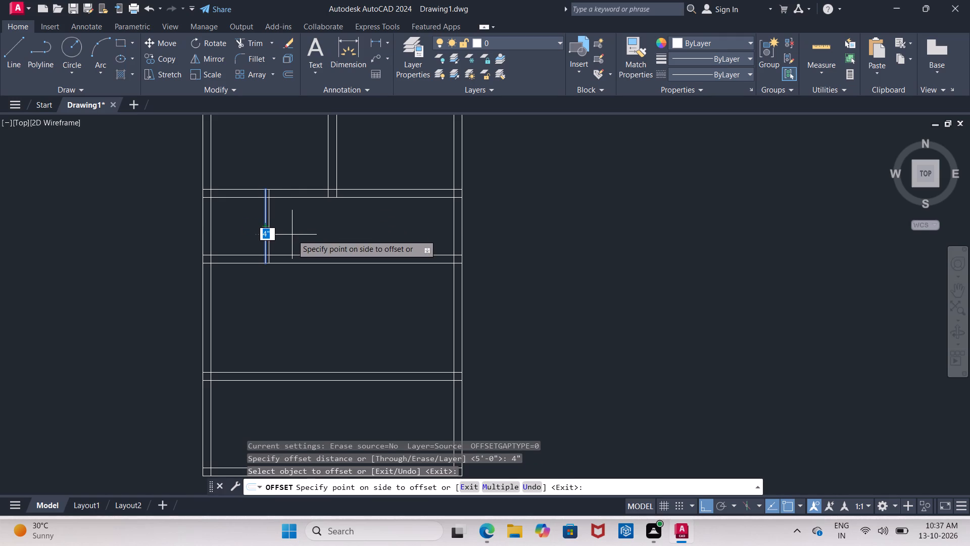
left_click(293, 231)
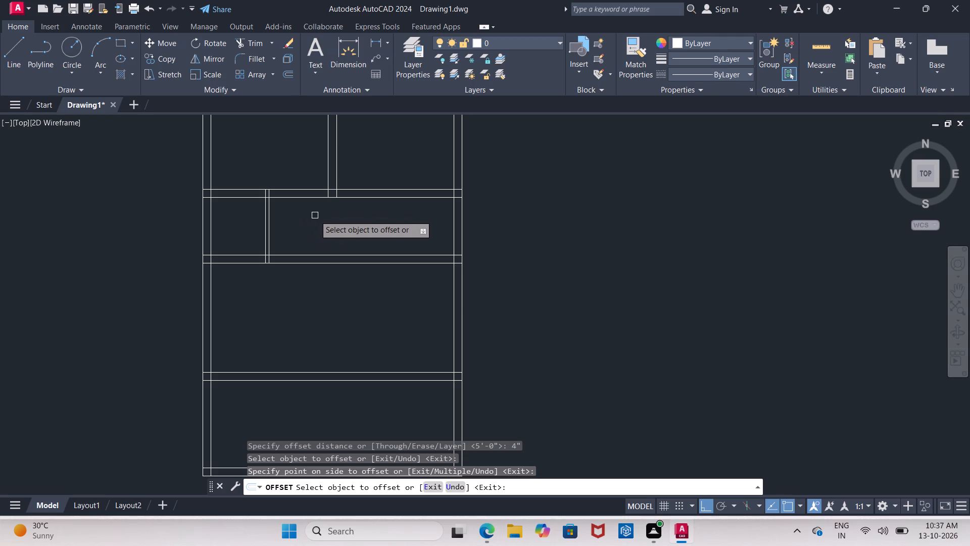
middle_click_drag(315, 215, 296, 181)
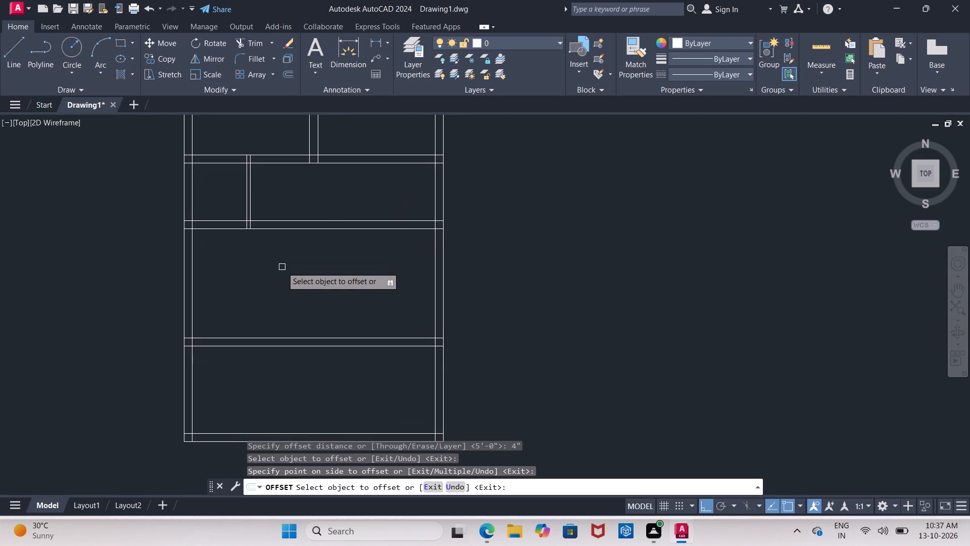
key("Escape")
Trim away both lines of the second cross wall from the 4" partition through to the right wall's outer line.
type("tr")
left_click(312, 294)
left_click_drag(276, 191, 273, 248)
scroll(447, 218, "up", 2)
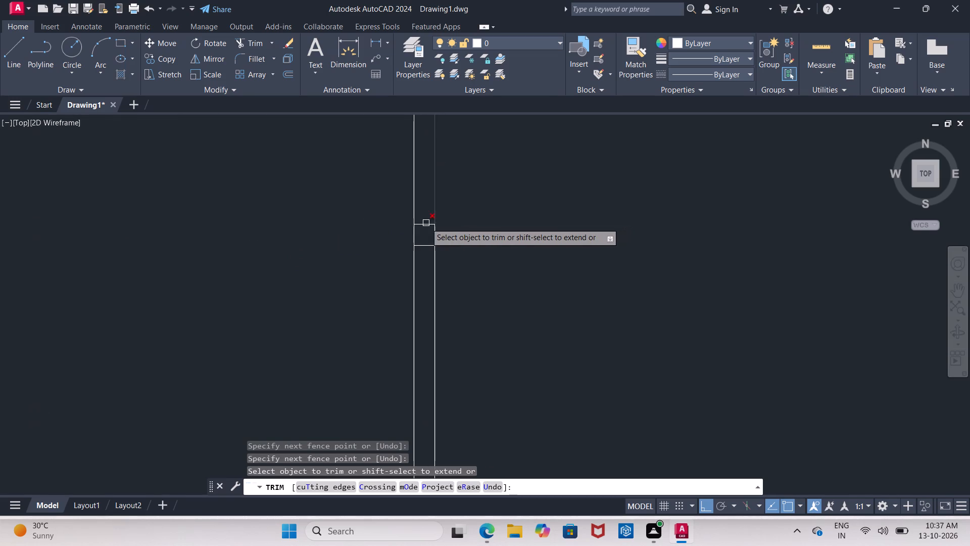
left_click_drag(426, 223, 428, 230)
left_click(429, 244)
scroll(425, 244, "down", 3)
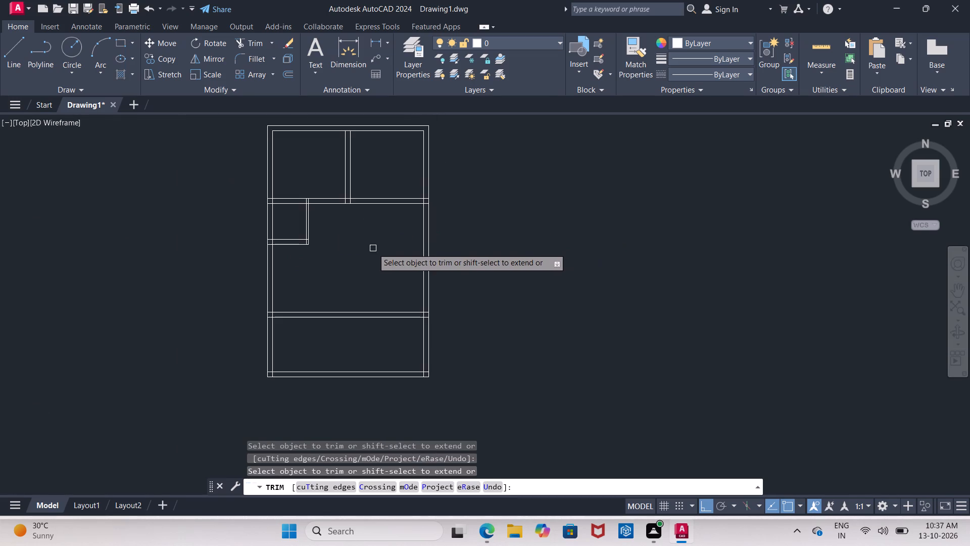
scroll(373, 249, "up", 1)
middle_click_drag(373, 249, 444, 186)
middle_click_drag(394, 212, 321, 227)
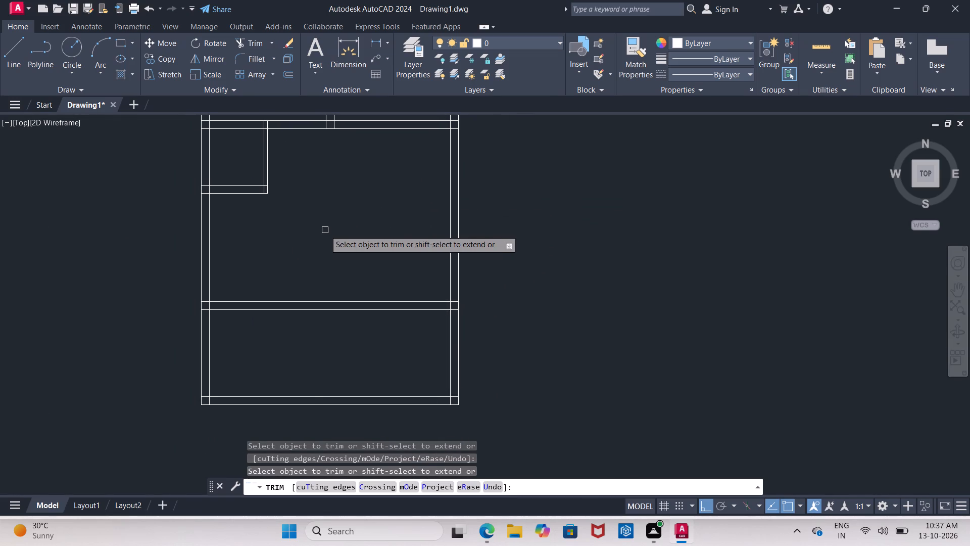
key("Escape")
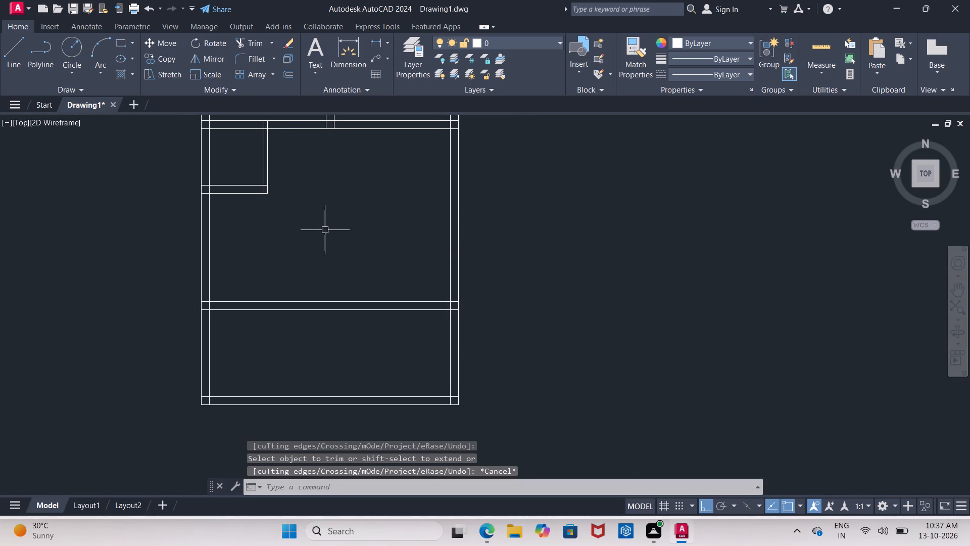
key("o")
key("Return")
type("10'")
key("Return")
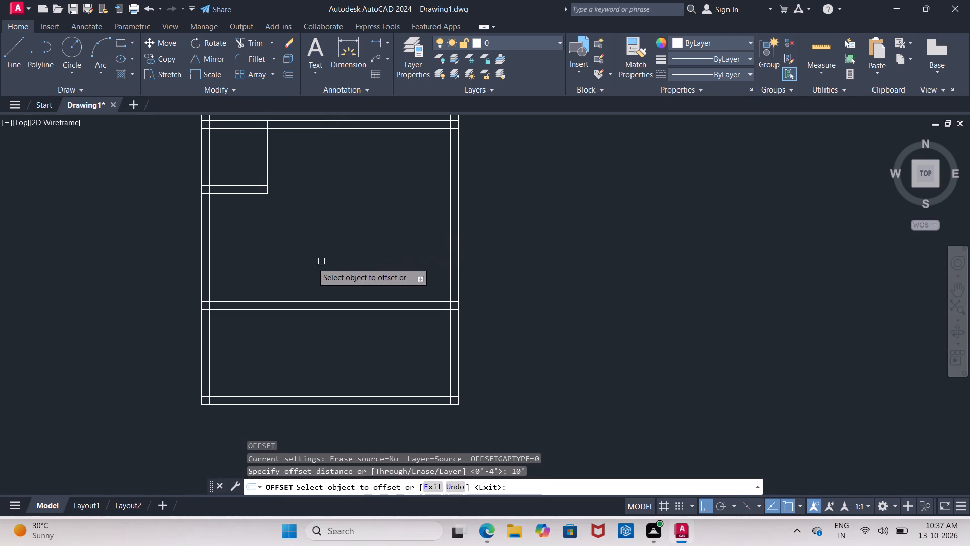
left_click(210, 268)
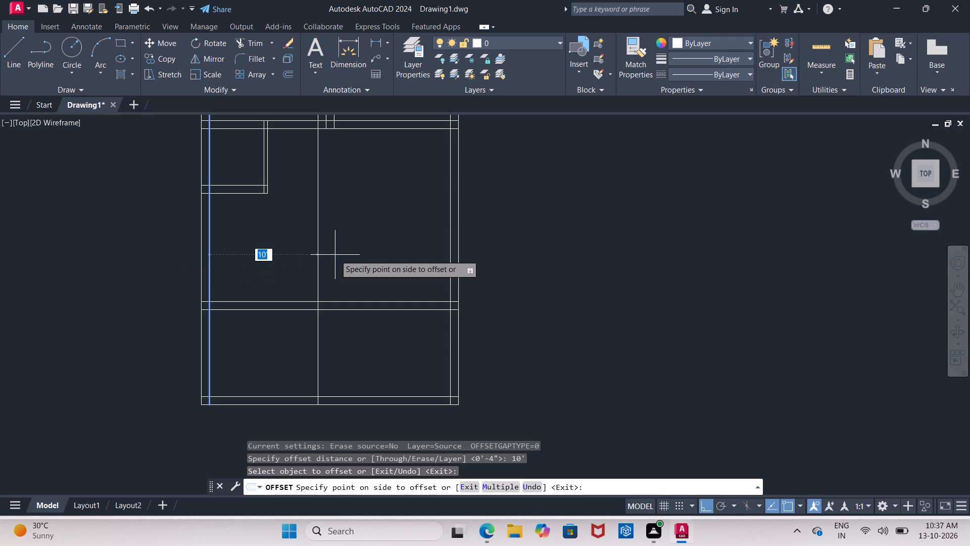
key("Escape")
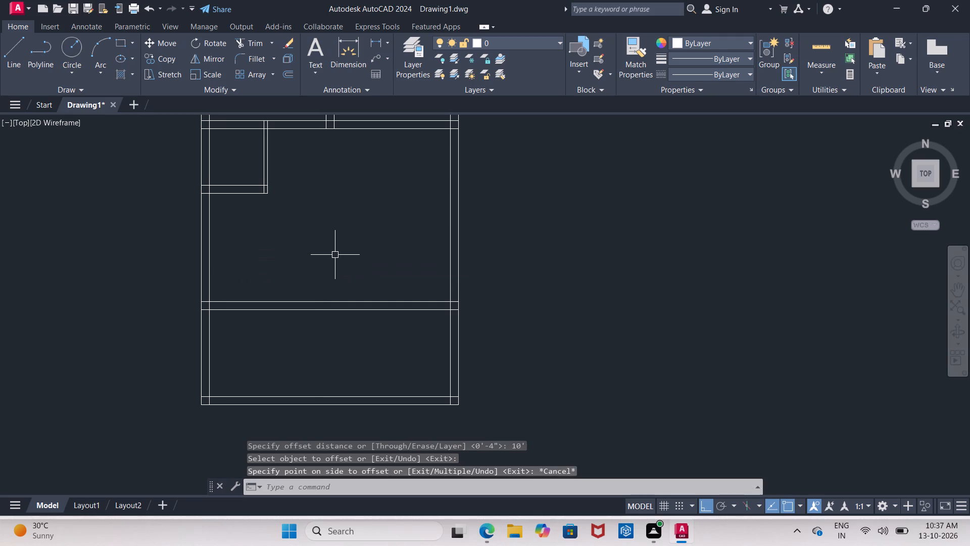
Extend both lines of the middle vertical wall from the first cross wall down to the lowest cross wall's bottom line.
middle_click_drag(339, 247, 325, 275)
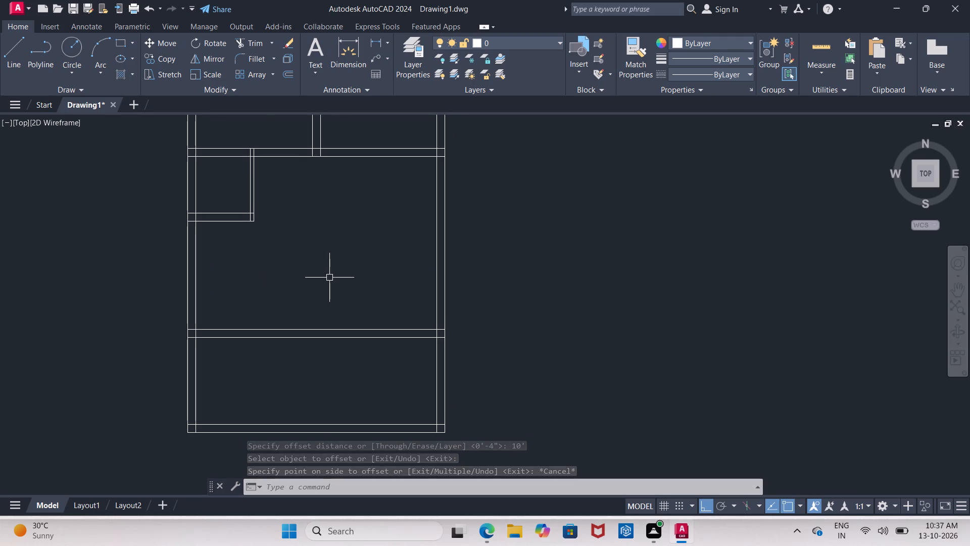
type("ex")
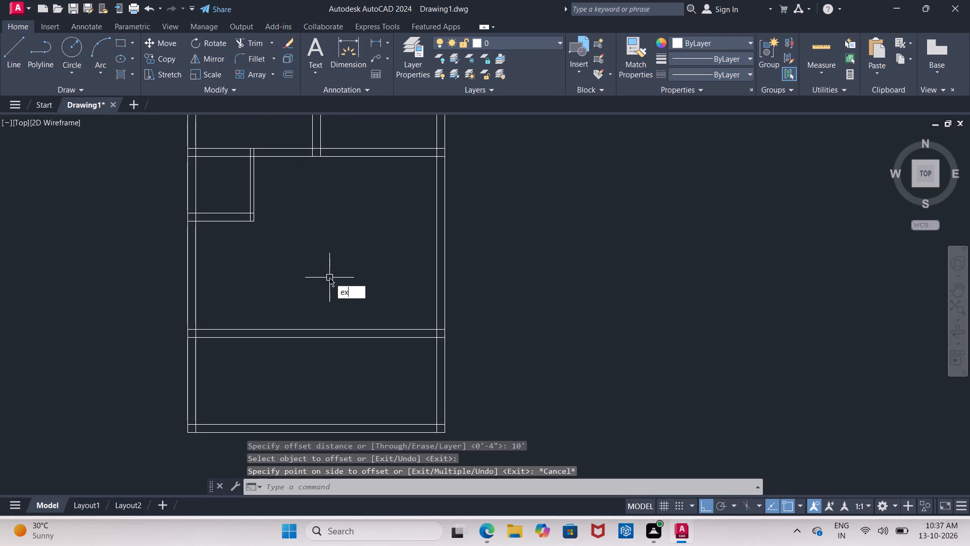
key("Return")
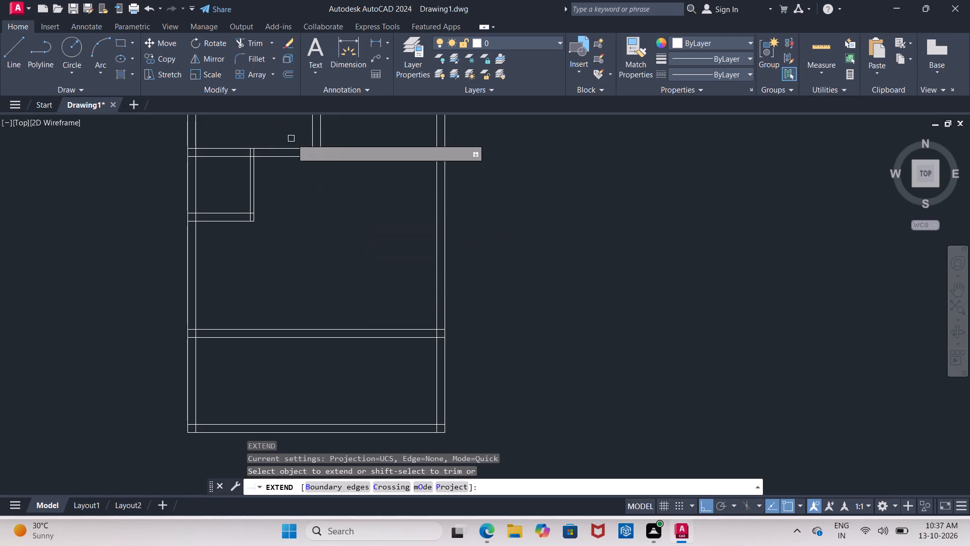
left_click(313, 135)
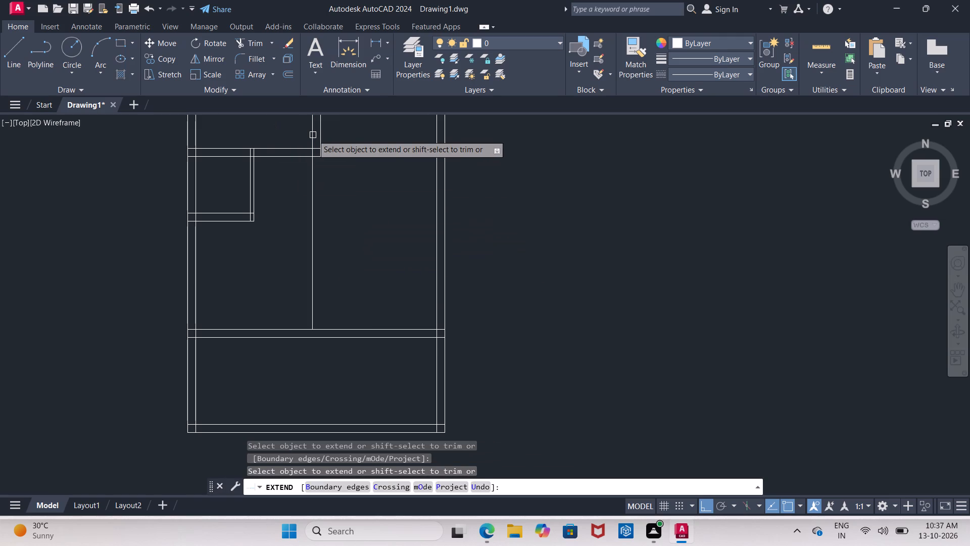
left_click(311, 137)
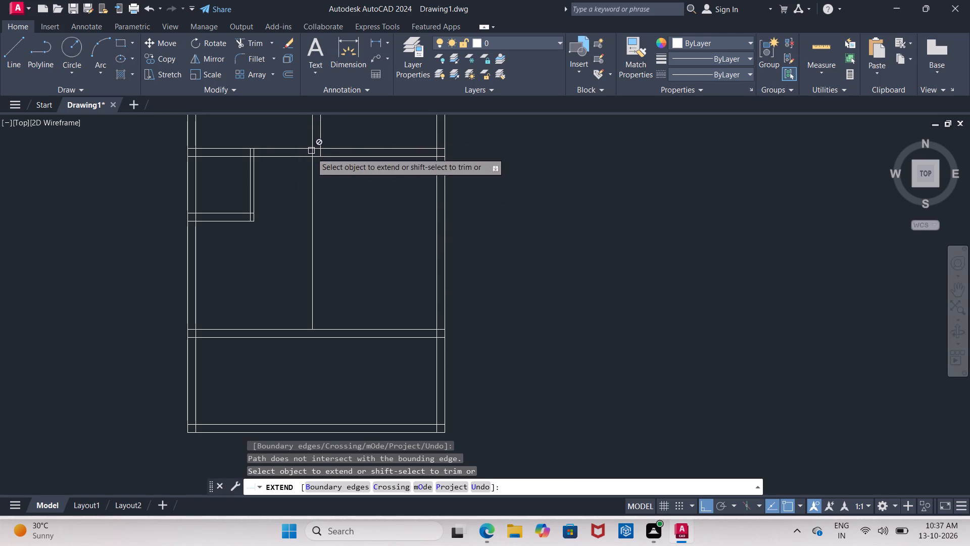
left_click(312, 231)
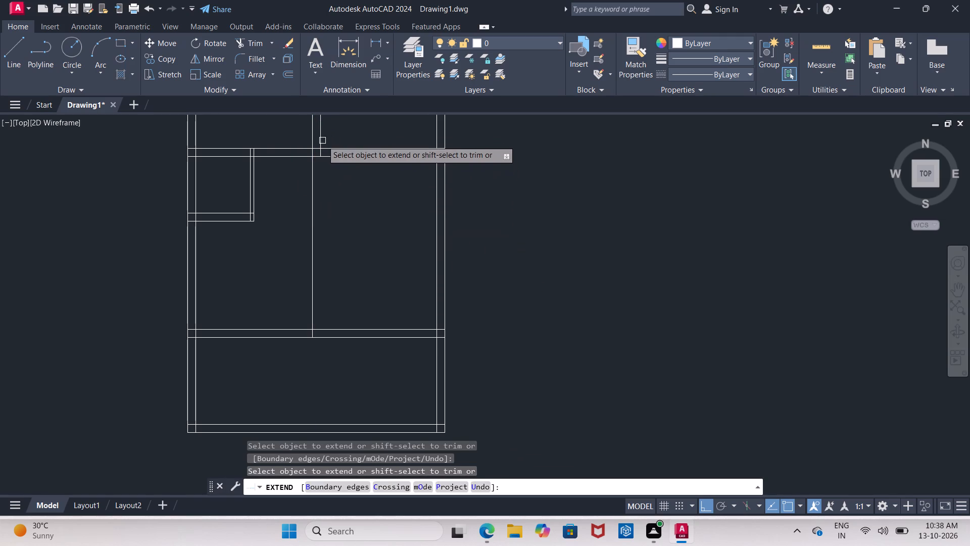
left_click(321, 138)
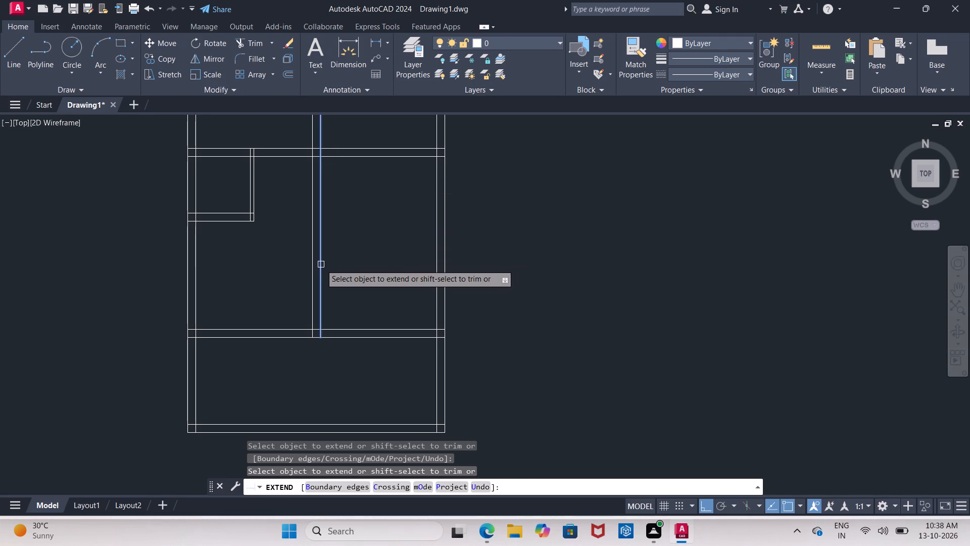
left_click(320, 264)
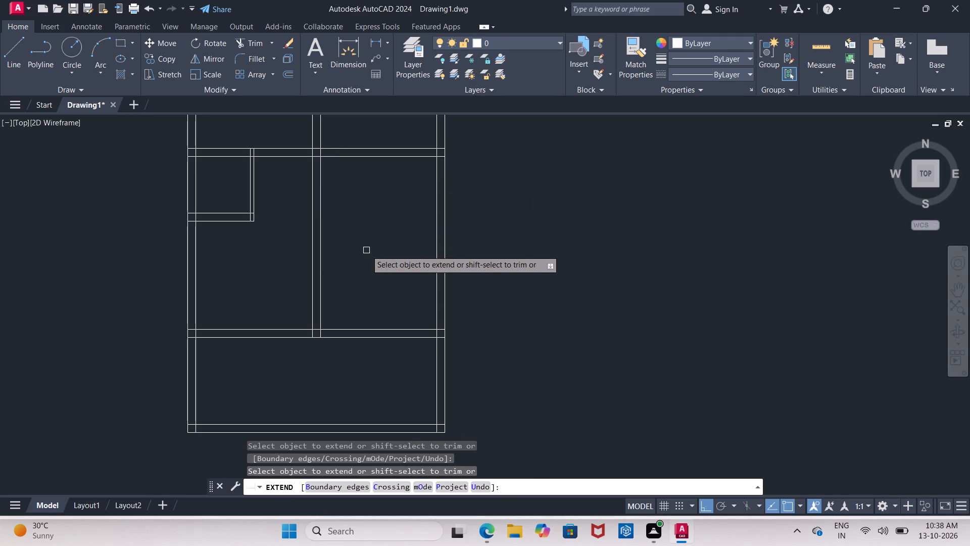
key("Escape")
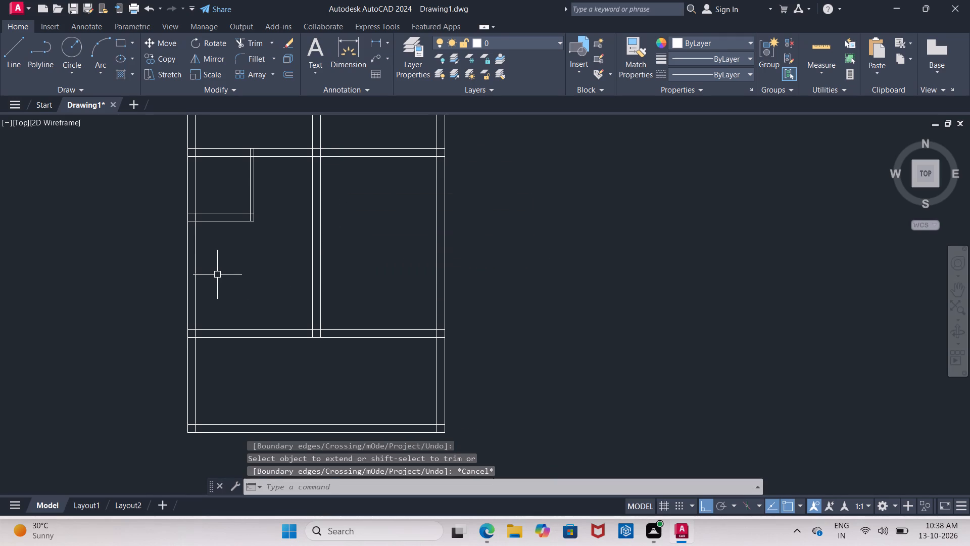
Extend both lines of the short second cross wall across to the middle vertical wall's right line.
key("e")
key("x")
left_click(272, 299)
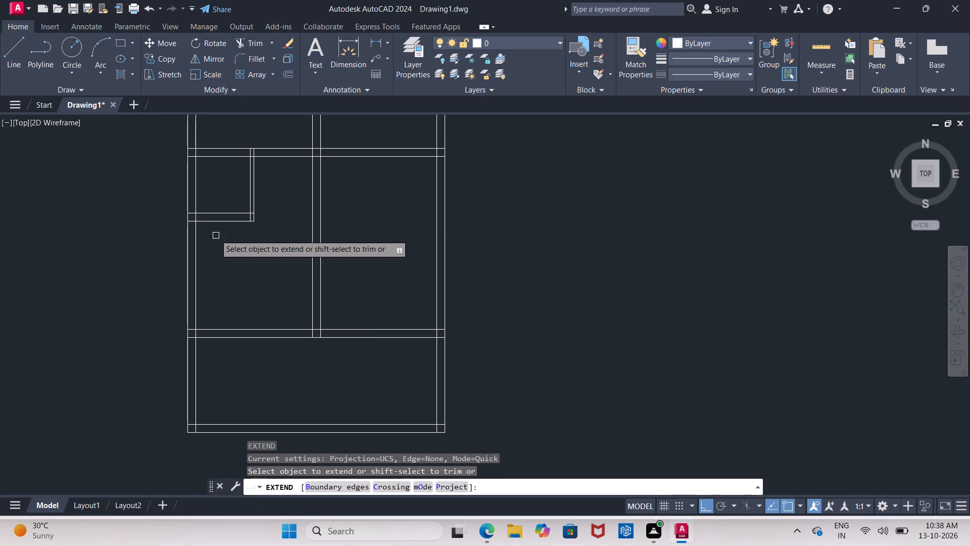
left_click(220, 213)
left_click(225, 212)
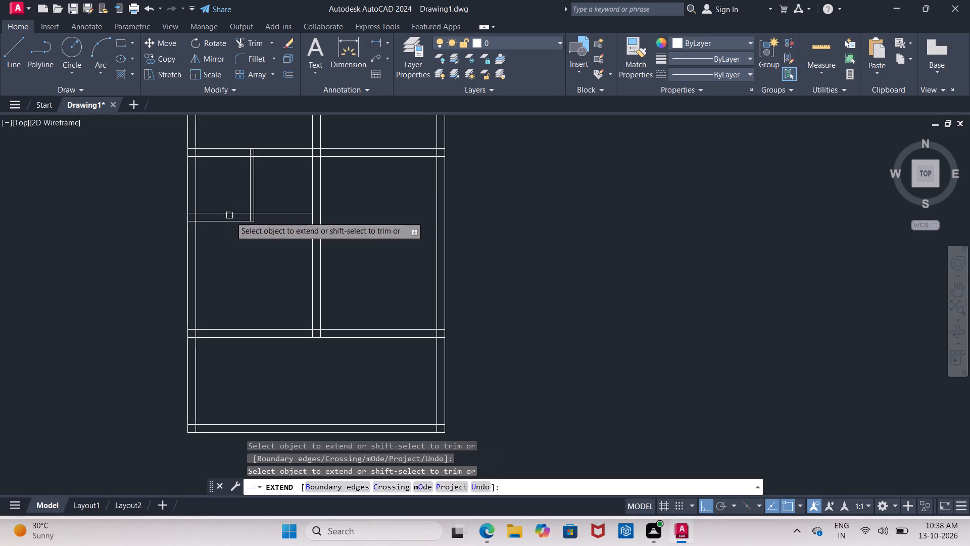
left_click(231, 219)
left_click(240, 220)
left_click(275, 221)
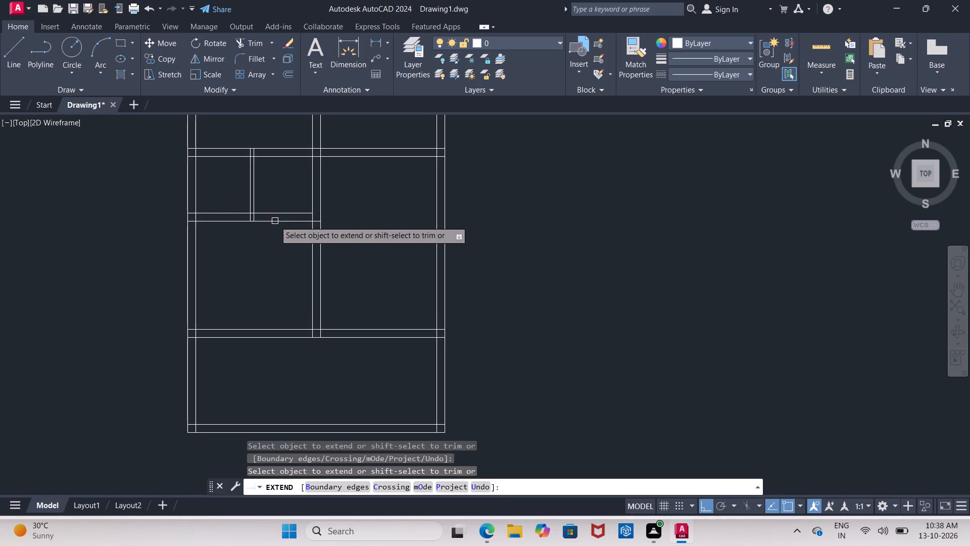
left_click(285, 210)
key("Escape")
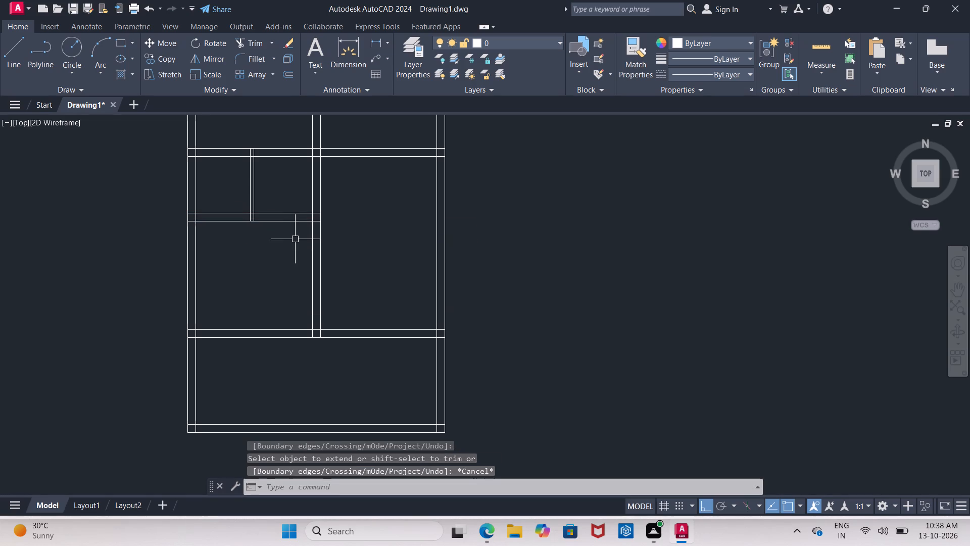
Trim away both middle vertical wall lines between the first and second cross walls.
type("tr")
left_click(321, 262)
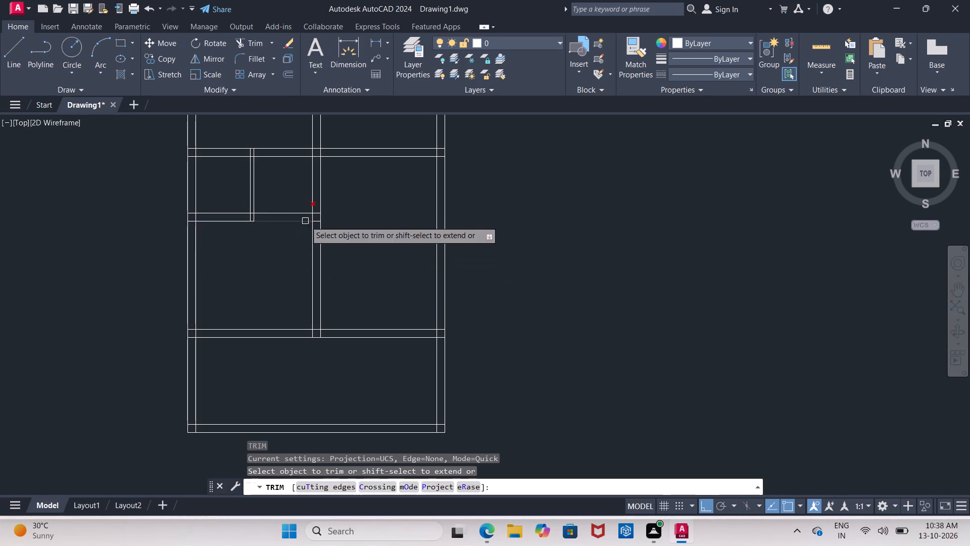
left_click_drag(292, 190, 334, 190)
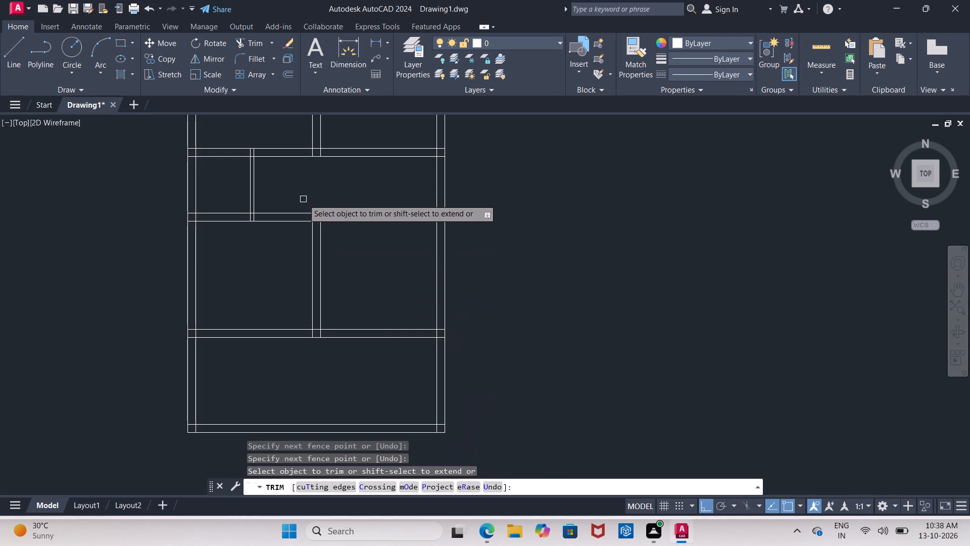
Trim the overlapping lines where the 4" partition meets the second cross wall to form an open T-junction.
scroll(251, 213, "up", 2)
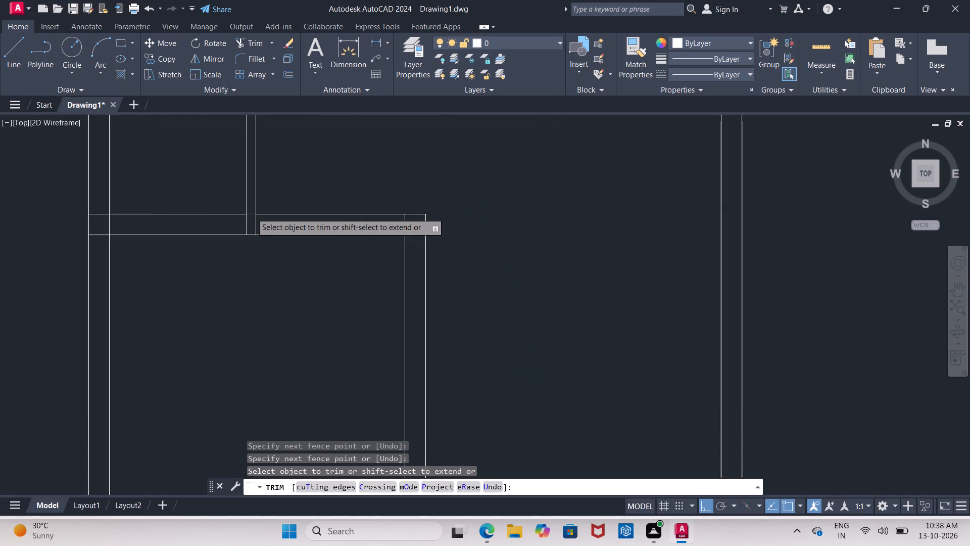
scroll(251, 213, "up", 1)
left_click(251, 213)
left_click(242, 228)
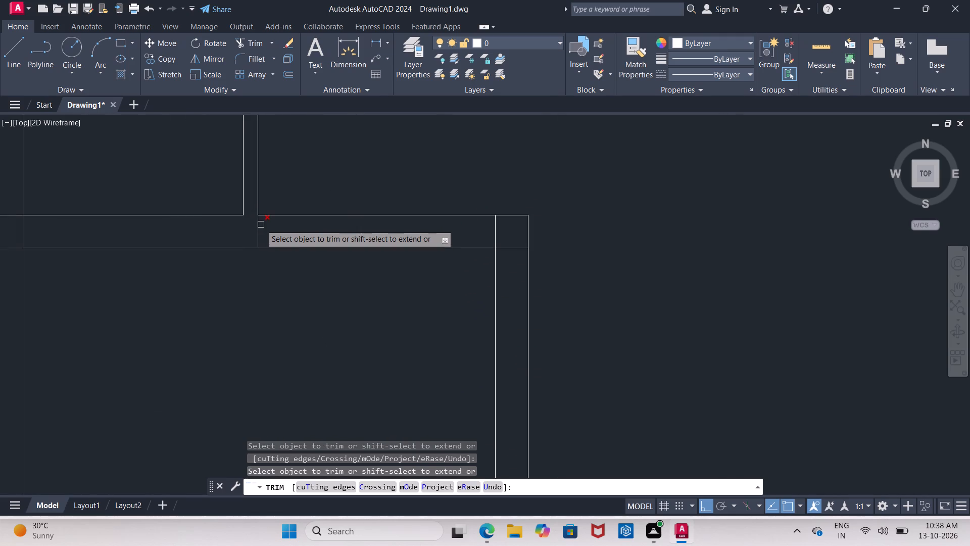
left_click(259, 227)
scroll(261, 229, "down", 3)
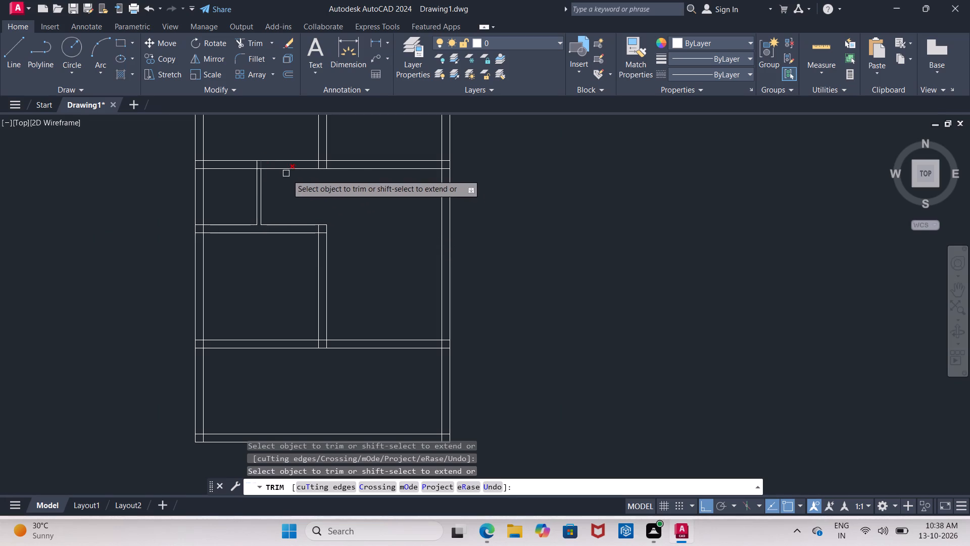
Trim the inner overlapping lines where the second cross wall meets the middle vertical wall to form a clean corner.
scroll(336, 238, "up", 3)
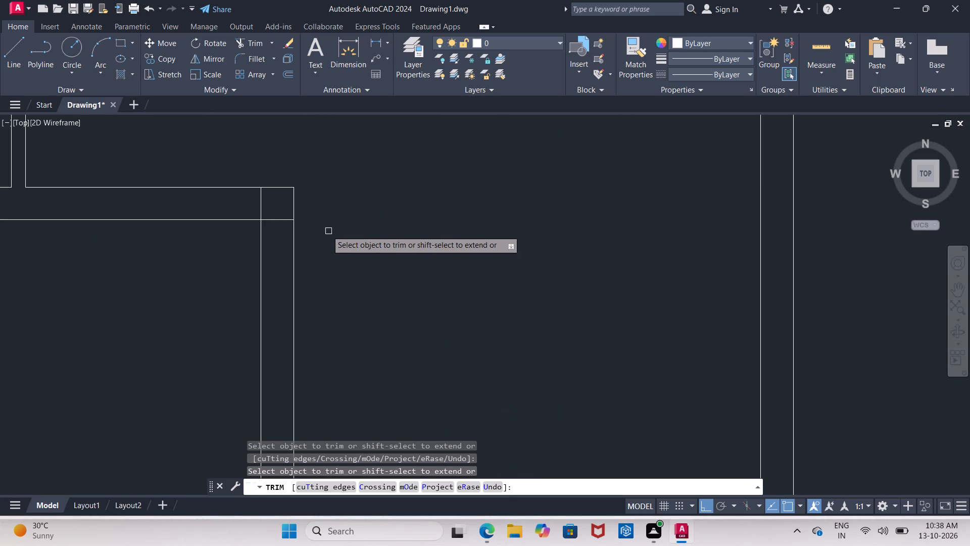
left_click(260, 205)
left_click(273, 221)
scroll(274, 222, "down", 3)
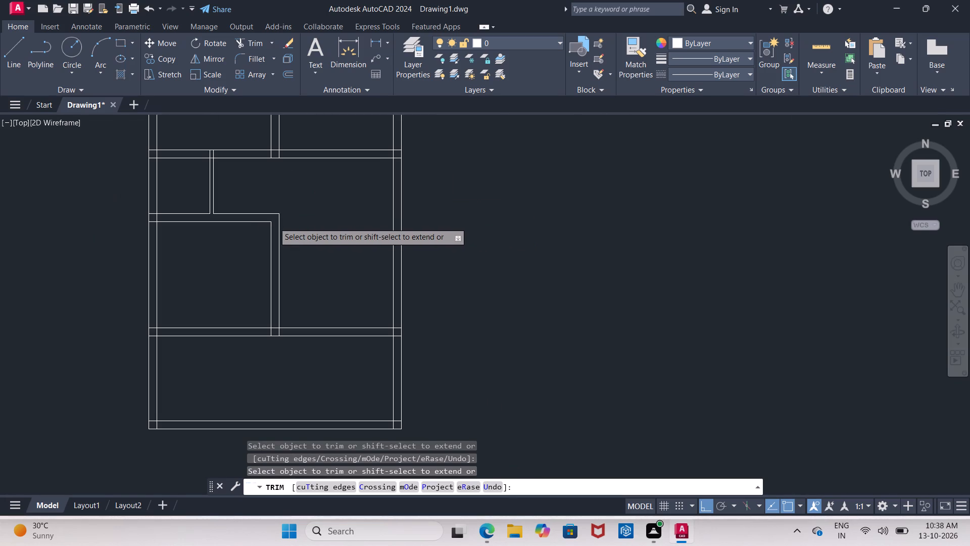
middle_click_drag(326, 224, 326, 186)
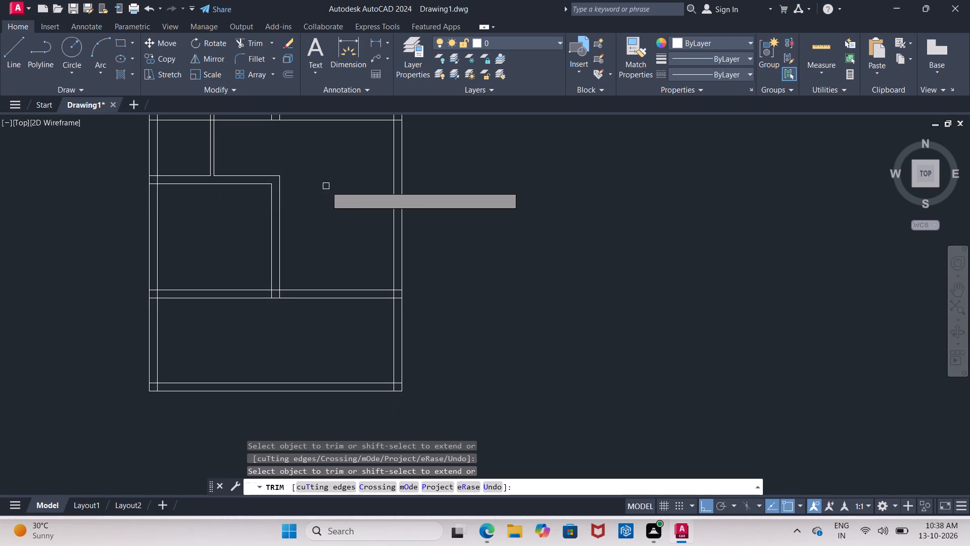
middle_click_drag(323, 187, 309, 227)
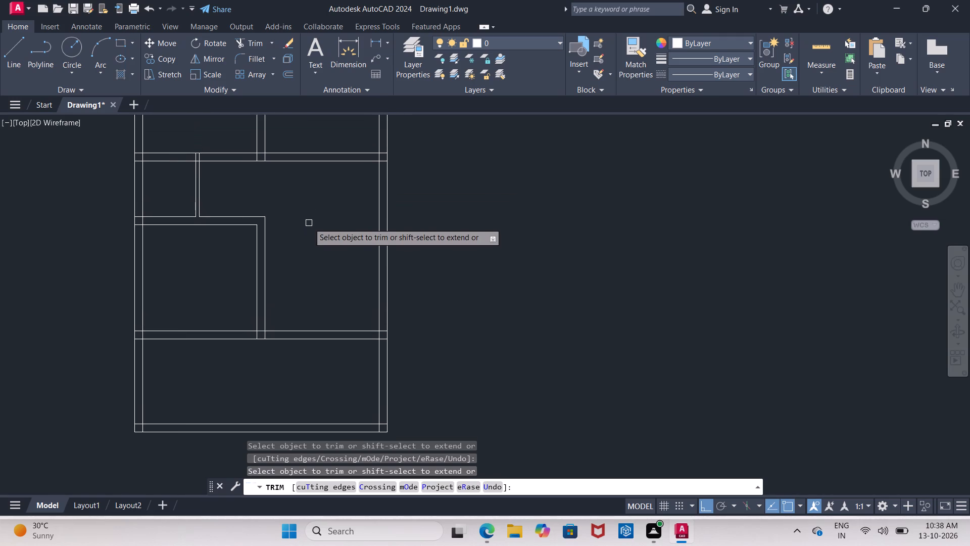
key("Escape")
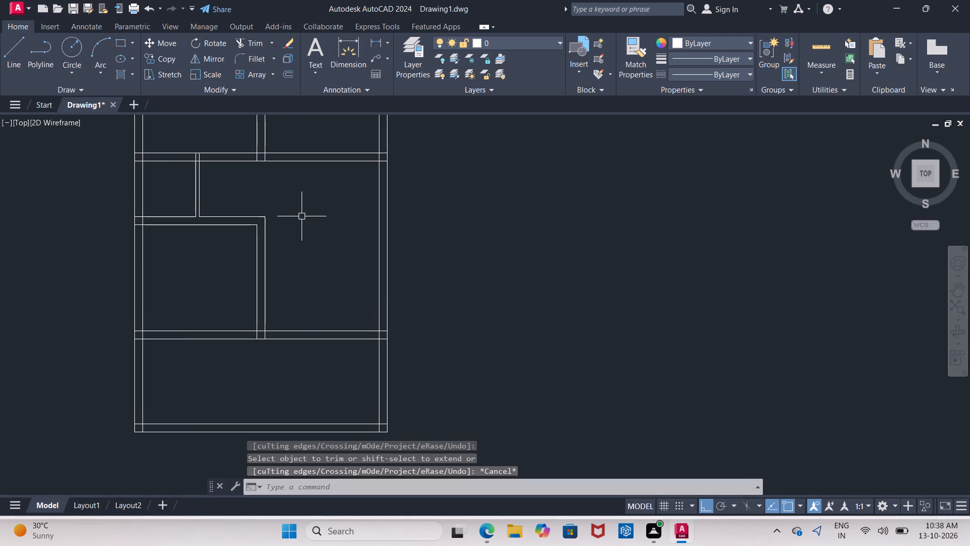
key("Escape")
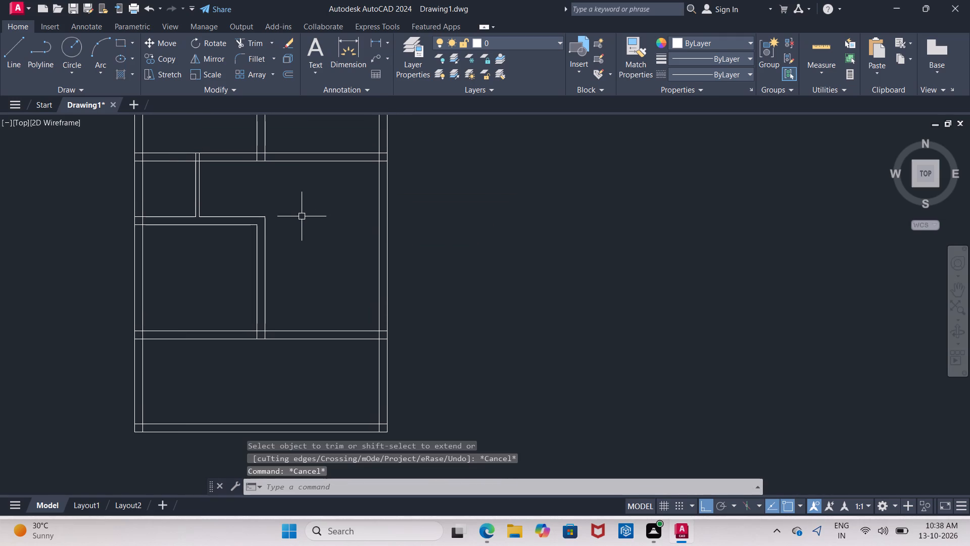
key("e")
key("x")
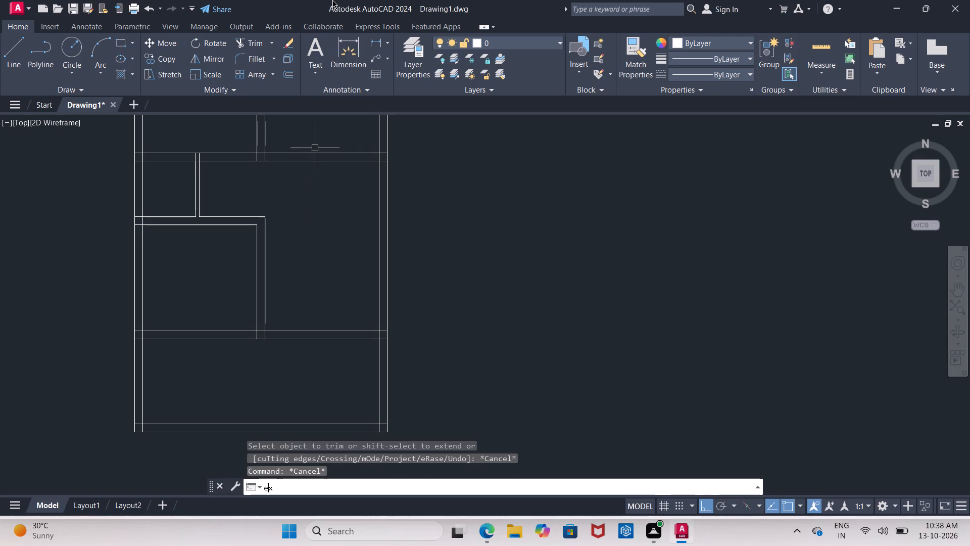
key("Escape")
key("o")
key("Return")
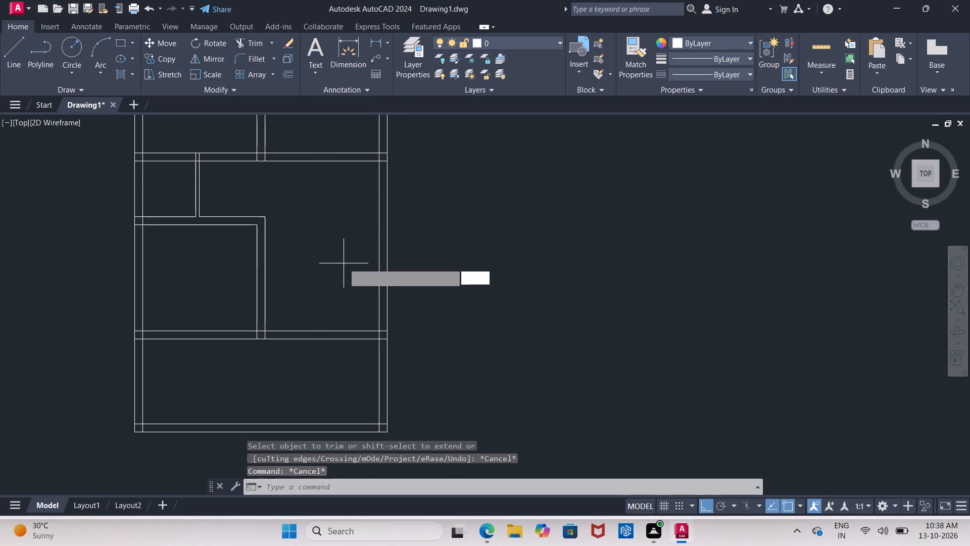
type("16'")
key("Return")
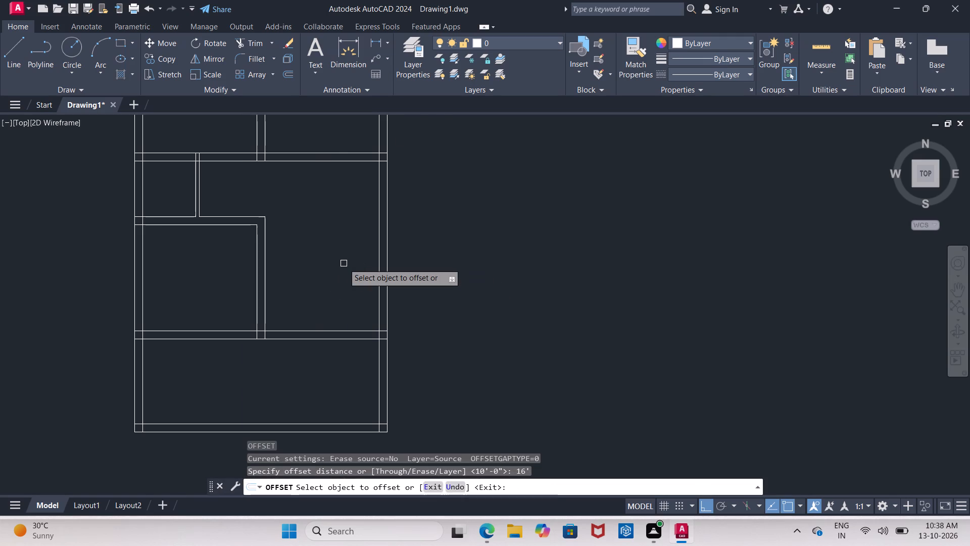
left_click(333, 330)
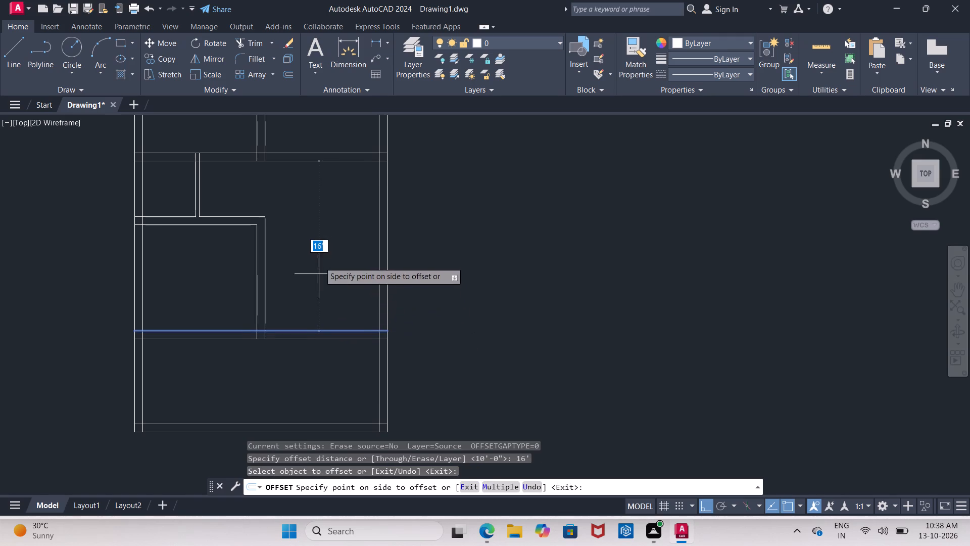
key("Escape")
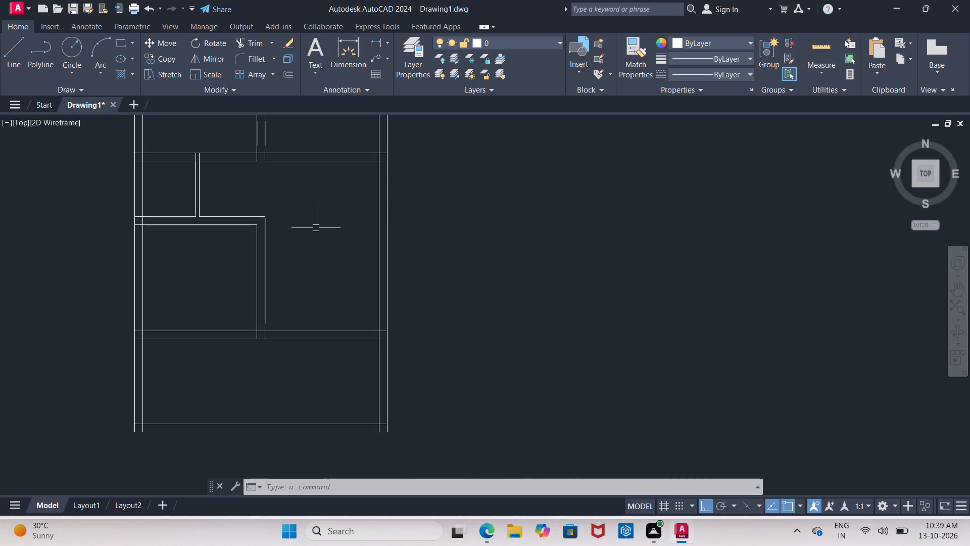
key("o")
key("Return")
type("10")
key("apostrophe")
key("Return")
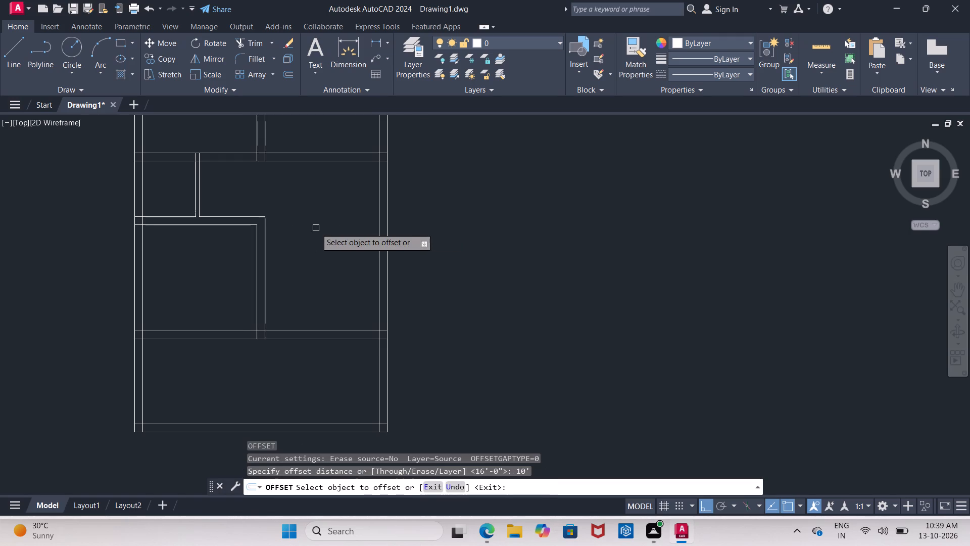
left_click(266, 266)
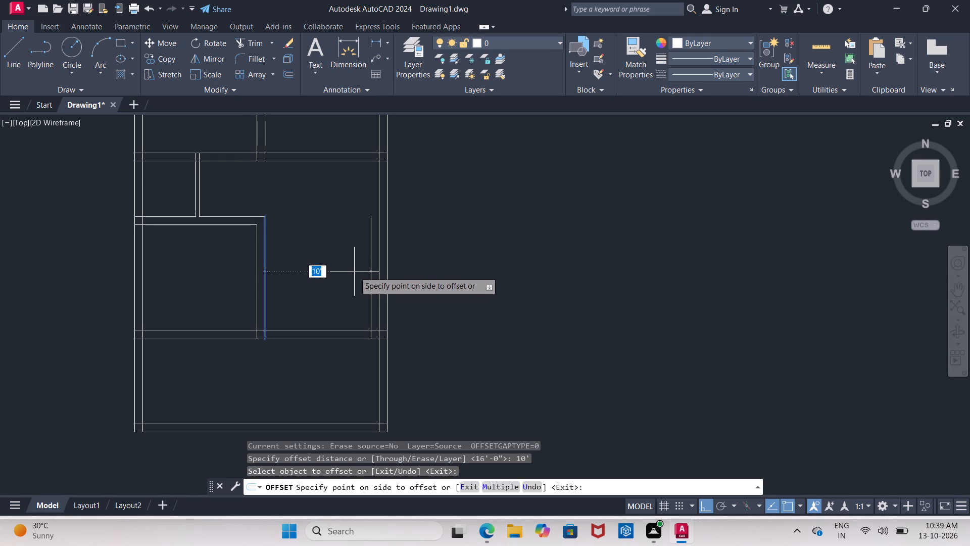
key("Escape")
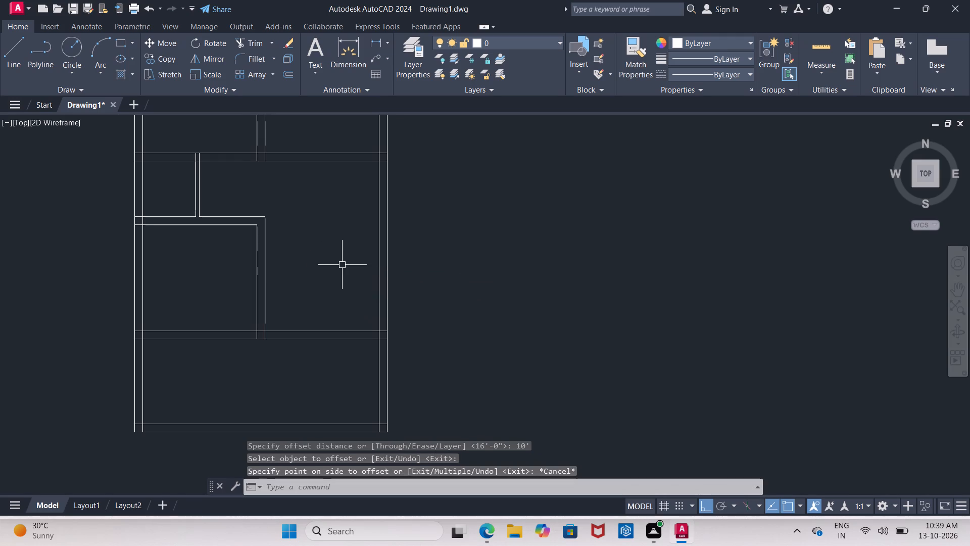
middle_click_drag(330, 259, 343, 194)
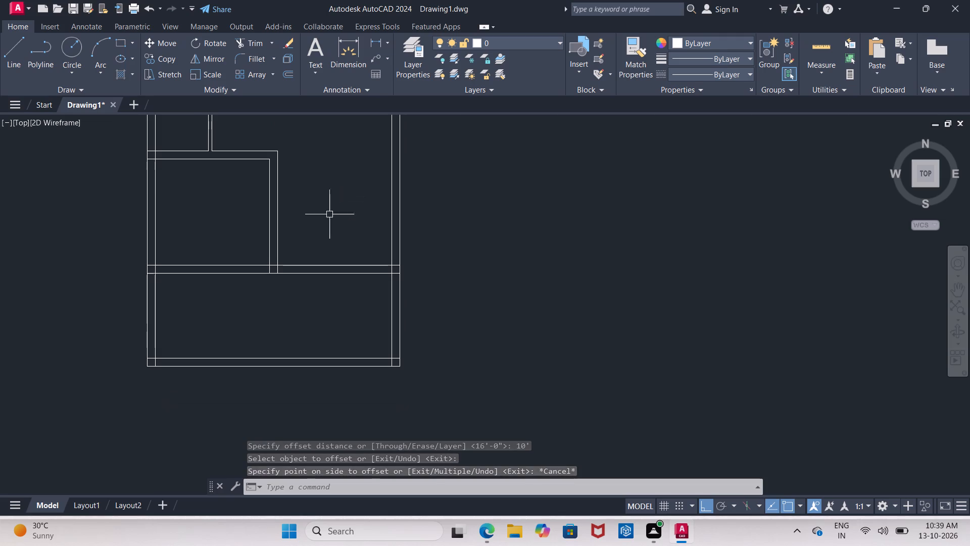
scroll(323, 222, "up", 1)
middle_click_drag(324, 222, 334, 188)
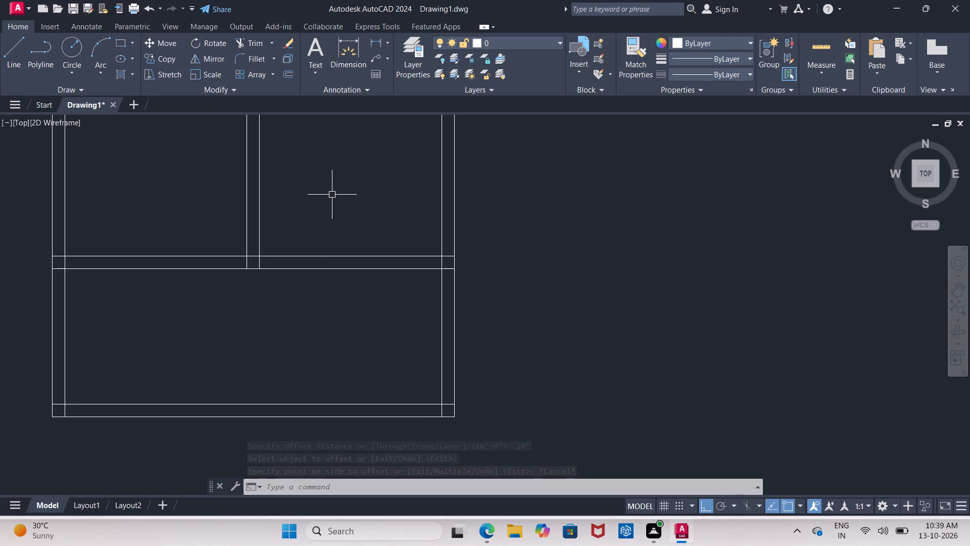
Extend both middle vertical wall lines down through the lower room to the bottom wall's inner line.
key("Escape")
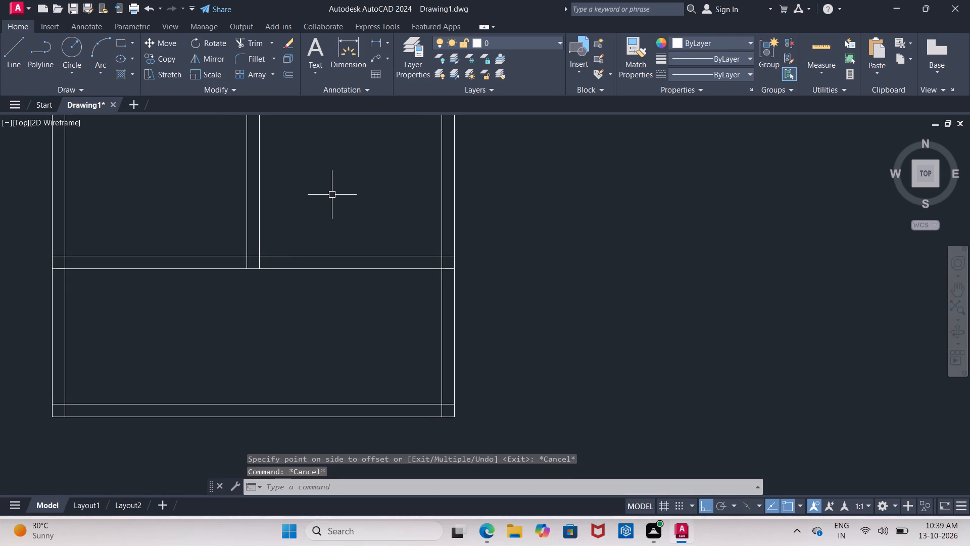
type("ex")
key("Return")
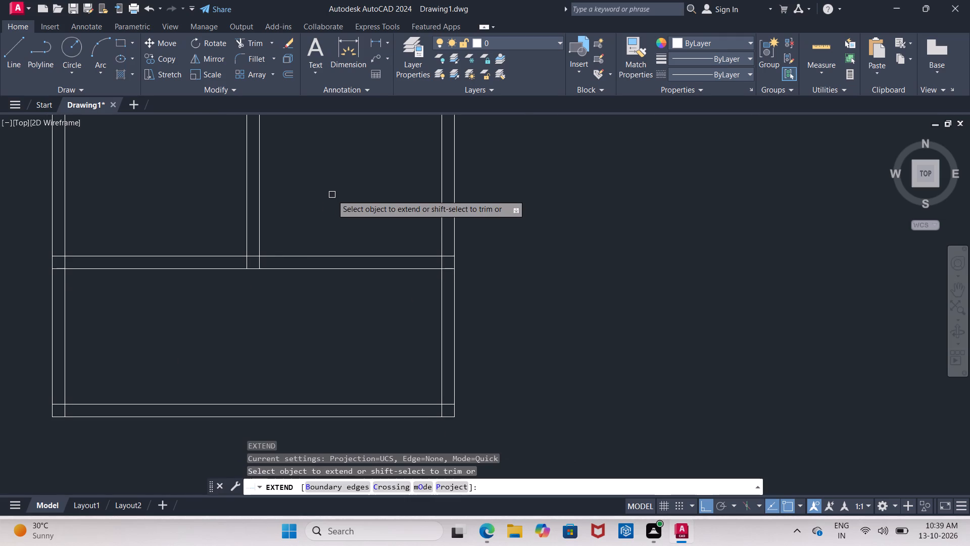
left_click(247, 236)
left_click(258, 241)
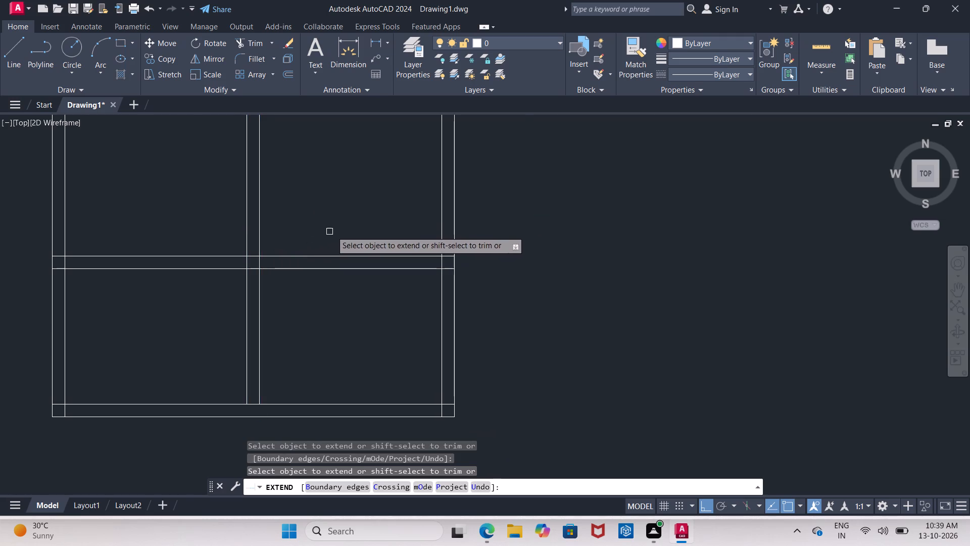
scroll(334, 230, "up", 1)
middle_click_drag(334, 230, 297, 230)
key("Escape")
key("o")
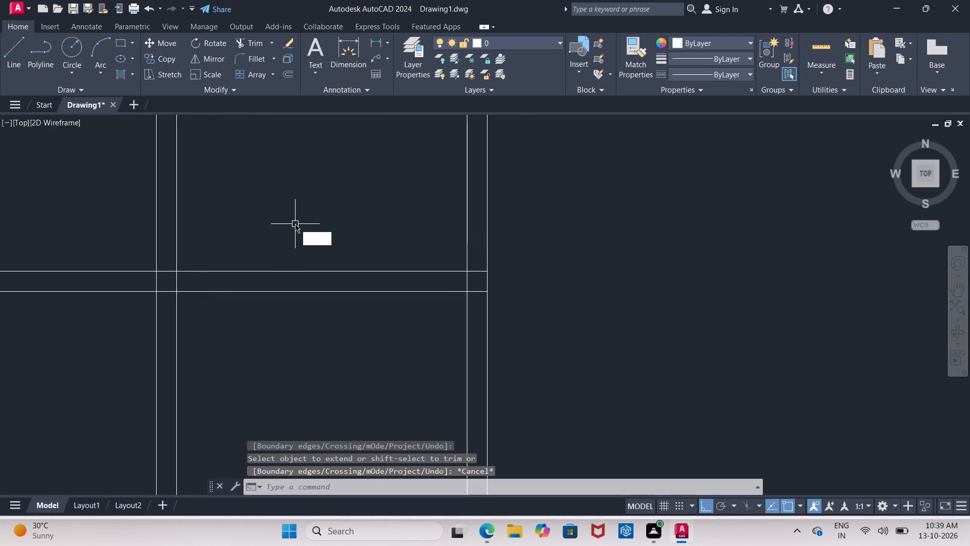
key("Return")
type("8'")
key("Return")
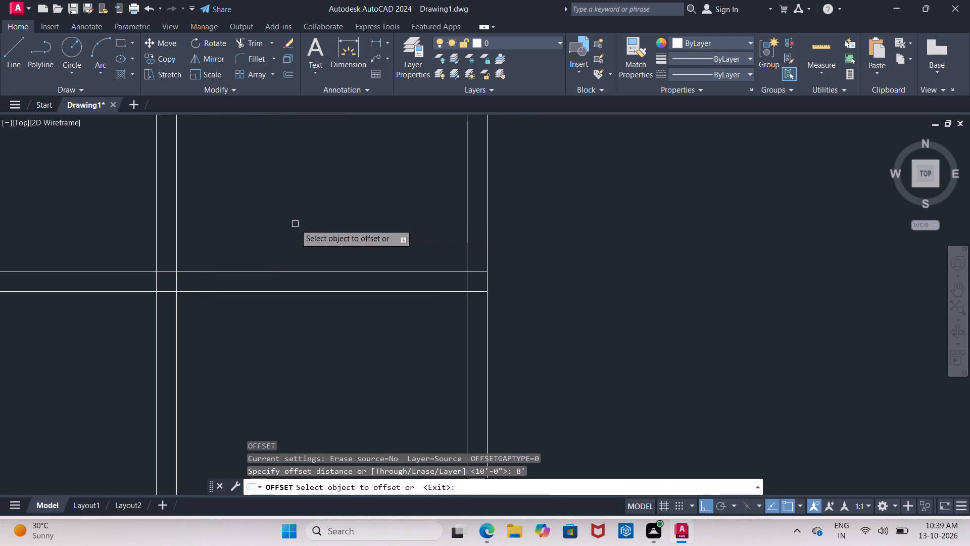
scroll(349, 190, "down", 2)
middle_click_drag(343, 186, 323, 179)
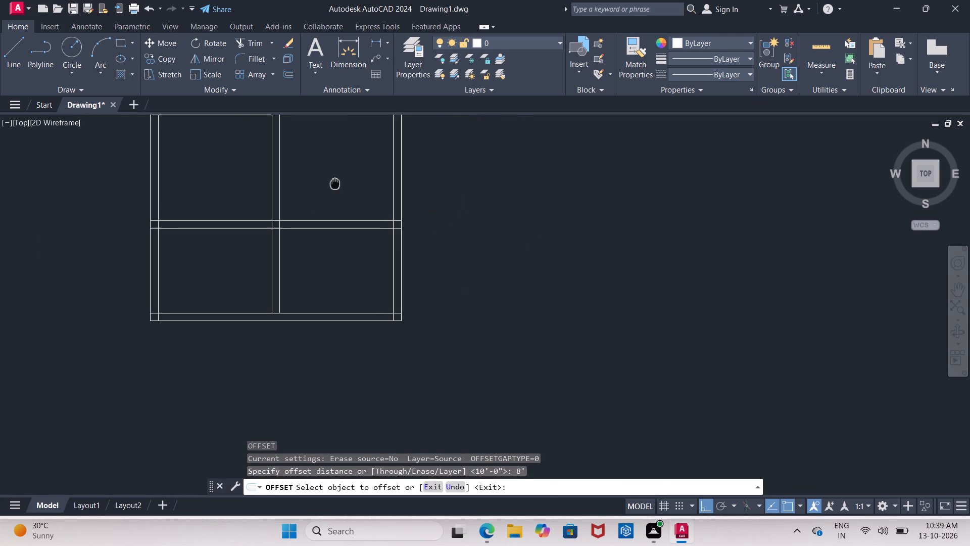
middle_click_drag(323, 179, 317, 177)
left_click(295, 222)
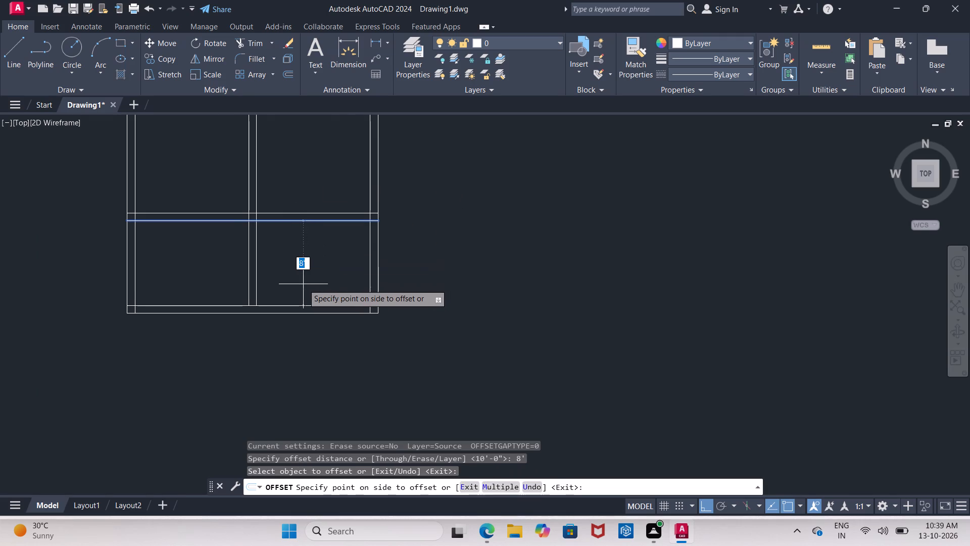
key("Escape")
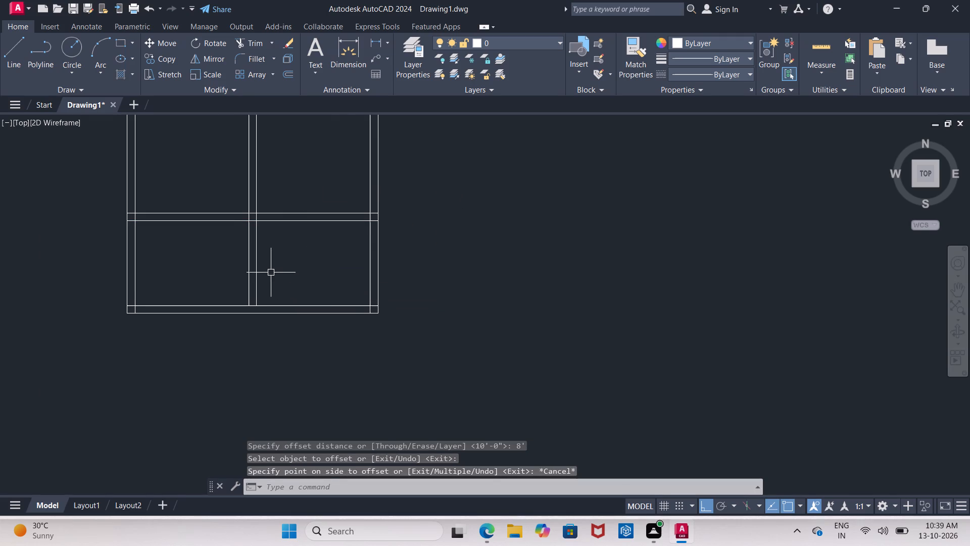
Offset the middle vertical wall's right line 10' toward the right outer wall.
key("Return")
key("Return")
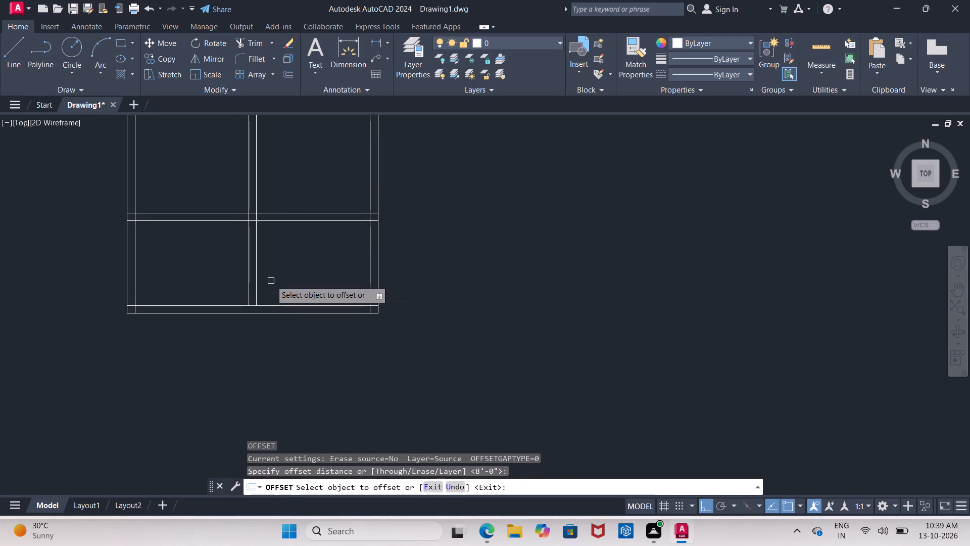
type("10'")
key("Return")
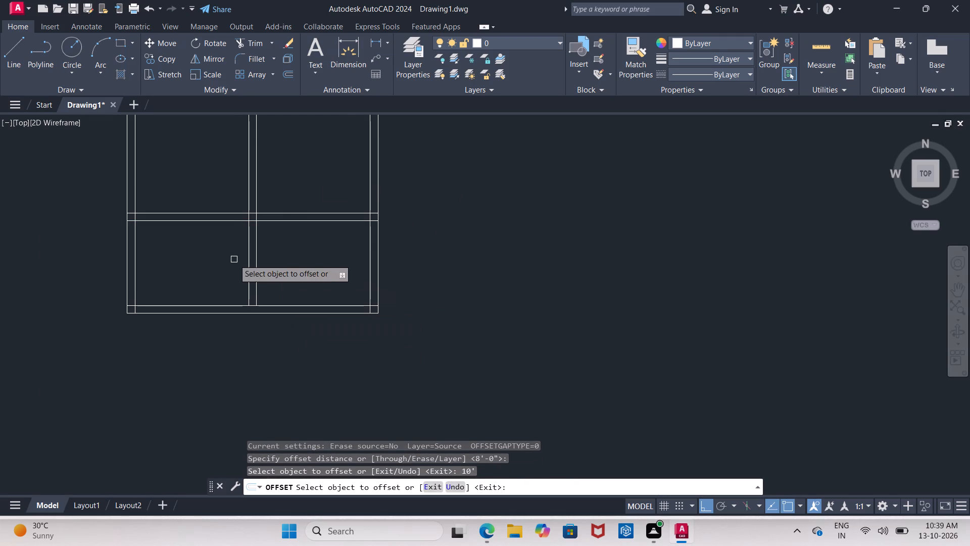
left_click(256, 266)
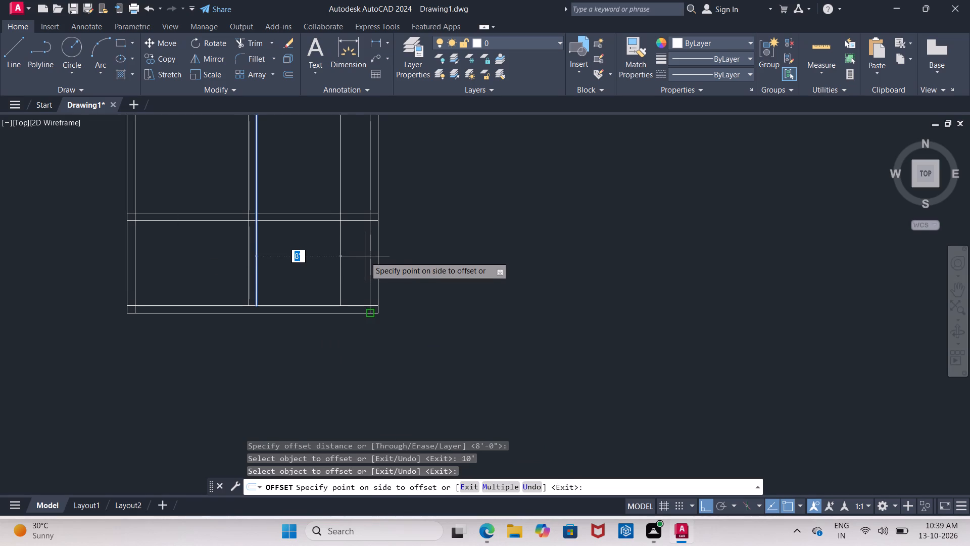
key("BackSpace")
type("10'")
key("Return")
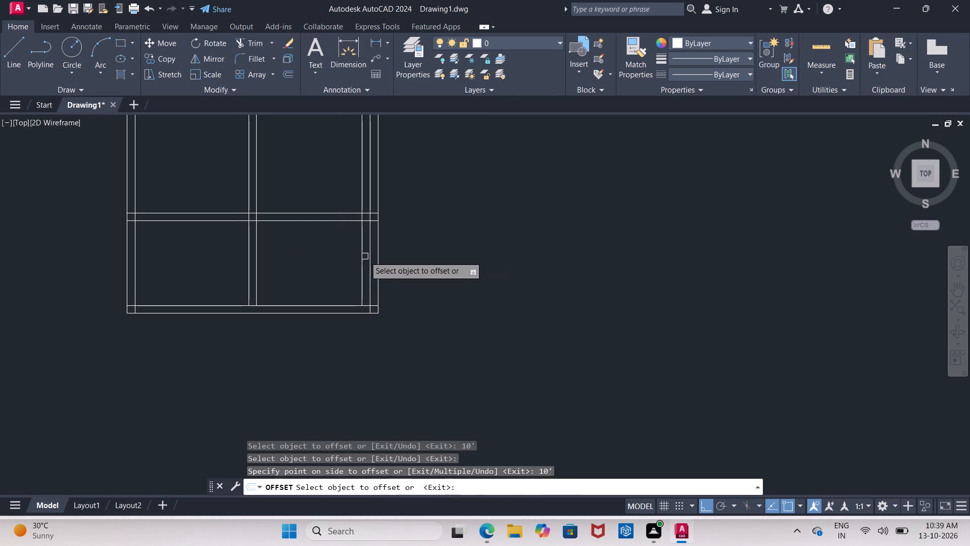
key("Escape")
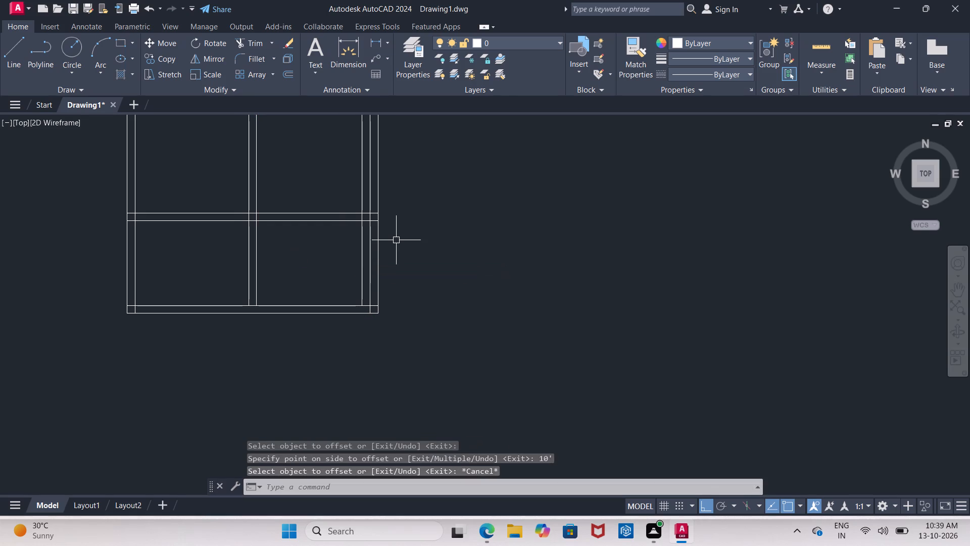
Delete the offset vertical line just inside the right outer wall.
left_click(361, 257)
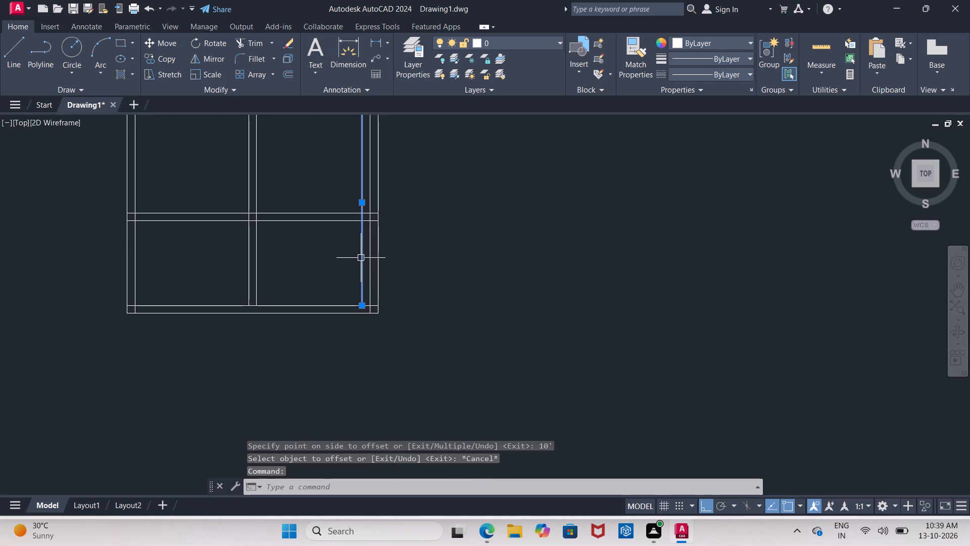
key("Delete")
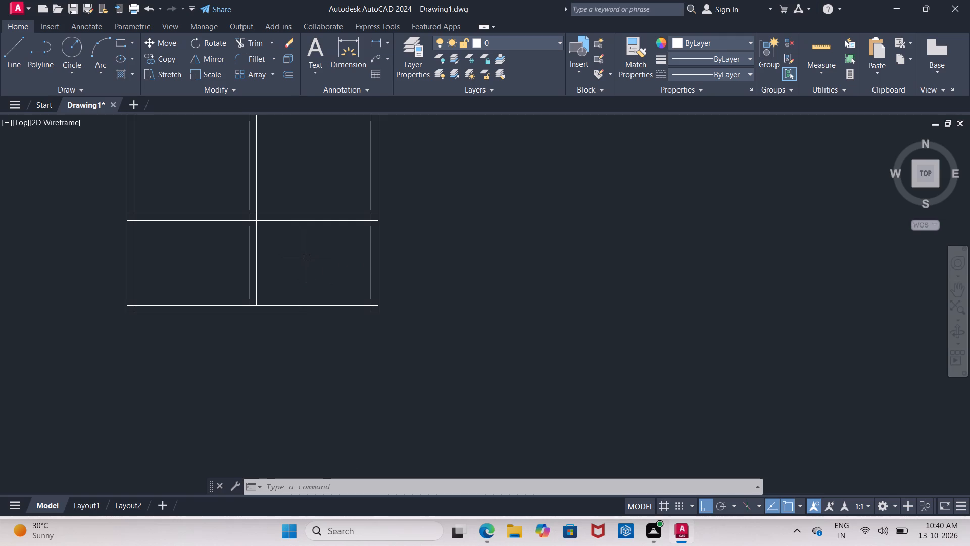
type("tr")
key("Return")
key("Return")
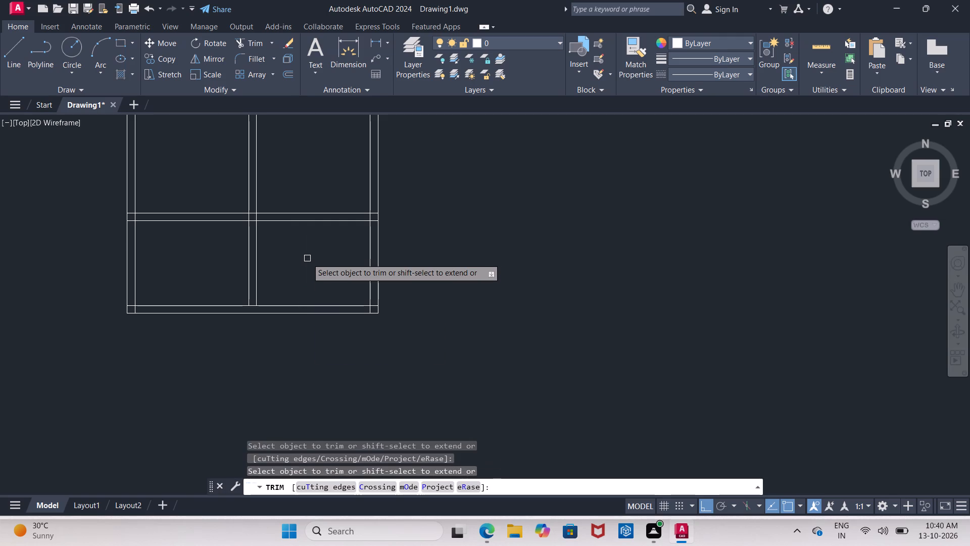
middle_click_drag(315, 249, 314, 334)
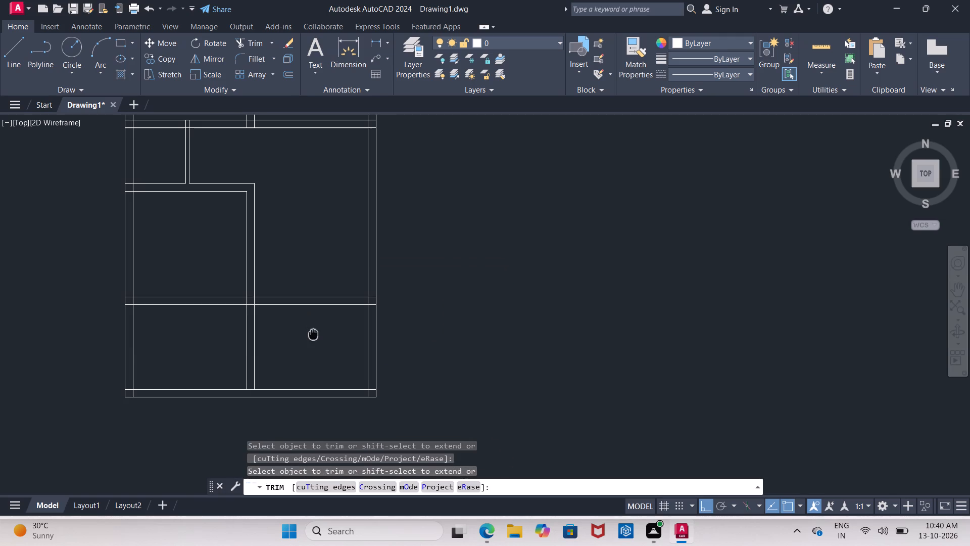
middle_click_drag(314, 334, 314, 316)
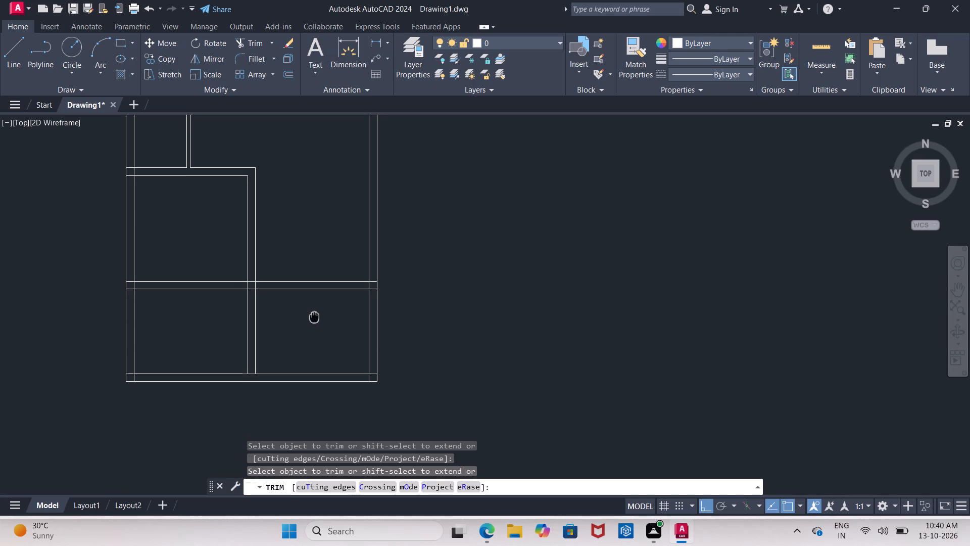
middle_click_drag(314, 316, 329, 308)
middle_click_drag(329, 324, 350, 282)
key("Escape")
Draw a 6' vertical line straight down from the house's outer bottom-left corner.
scroll(228, 307, "up", 1)
middle_click_drag(228, 307, 277, 214)
scroll(277, 214, "up", 1)
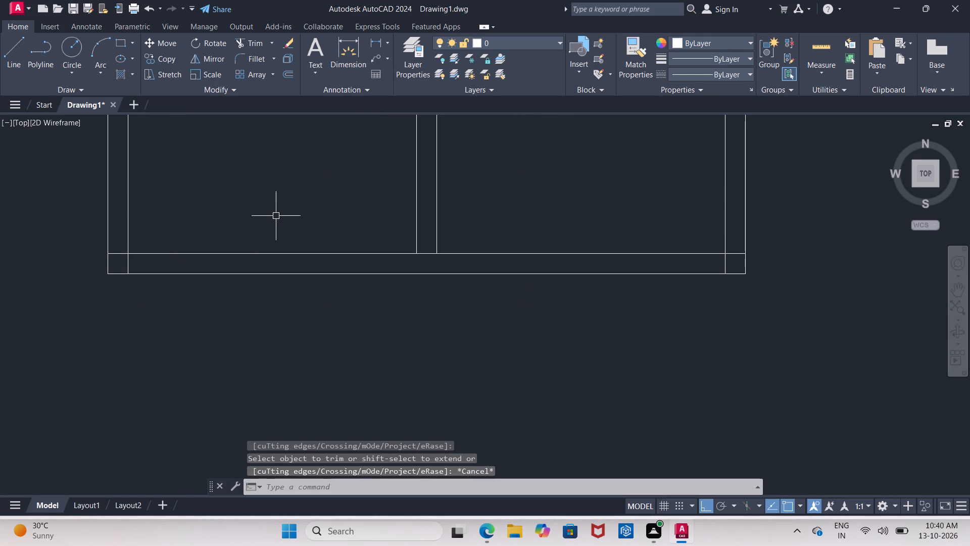
key("Escape")
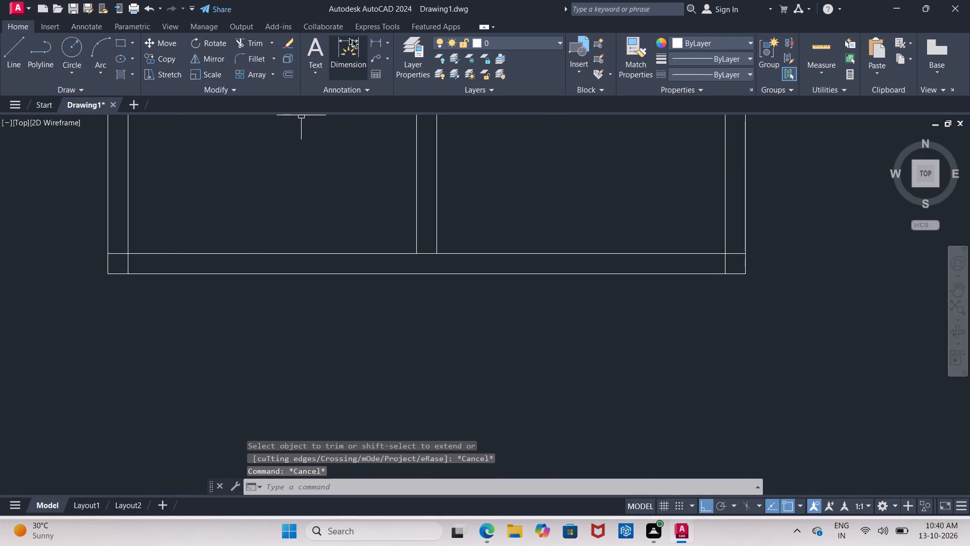
left_click(22, 60)
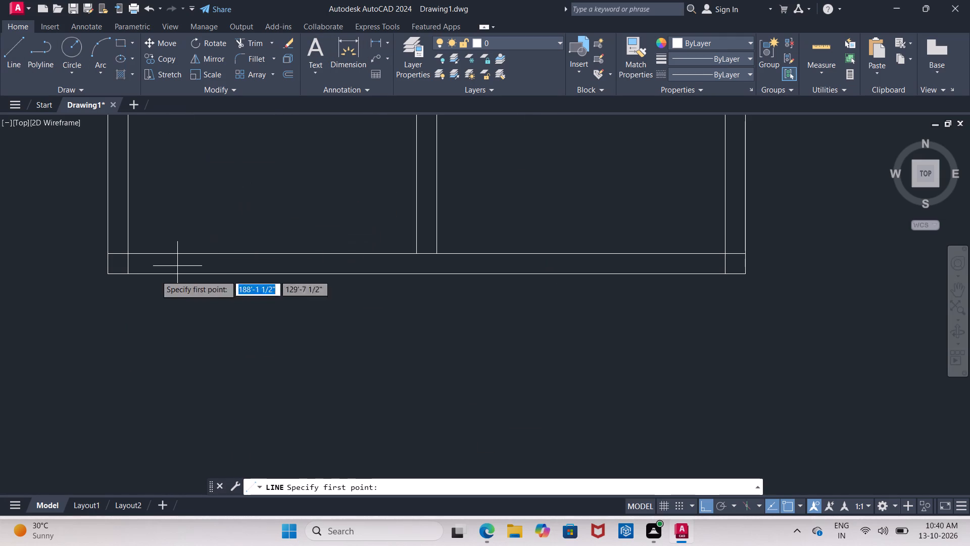
left_click(108, 275)
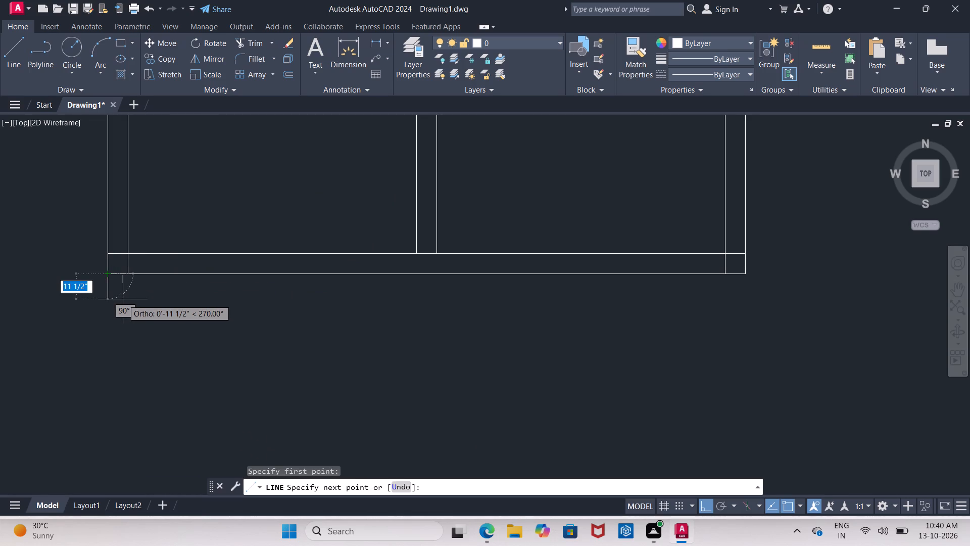
key("6")
key("apostrophe")
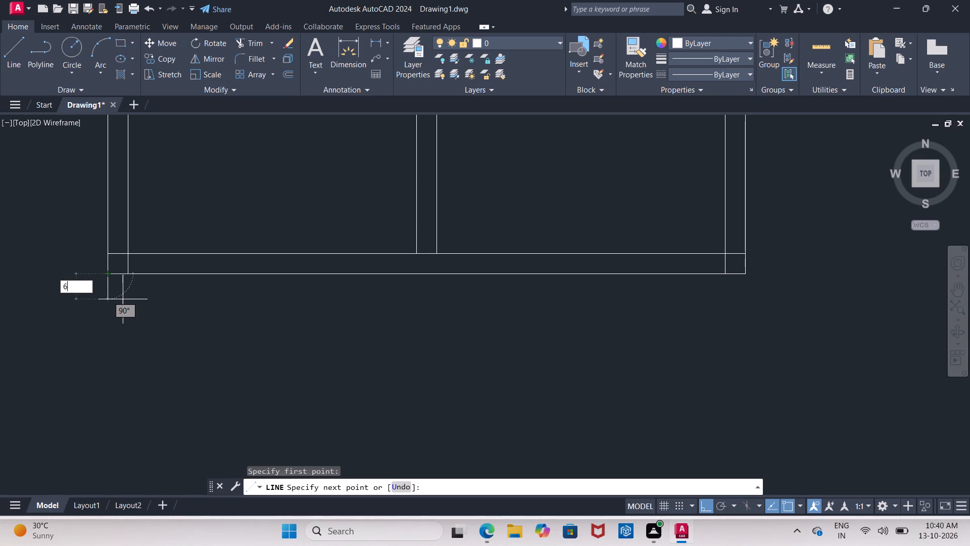
key("Return")
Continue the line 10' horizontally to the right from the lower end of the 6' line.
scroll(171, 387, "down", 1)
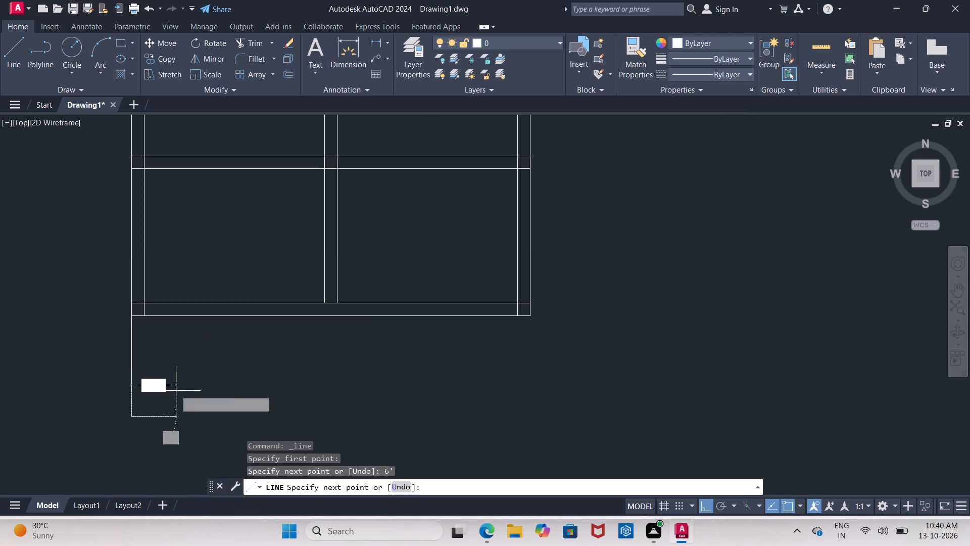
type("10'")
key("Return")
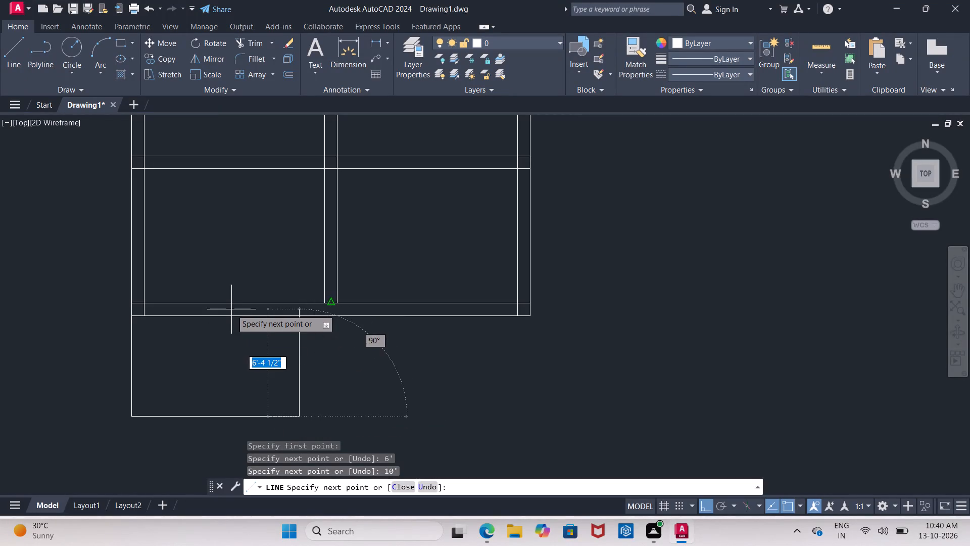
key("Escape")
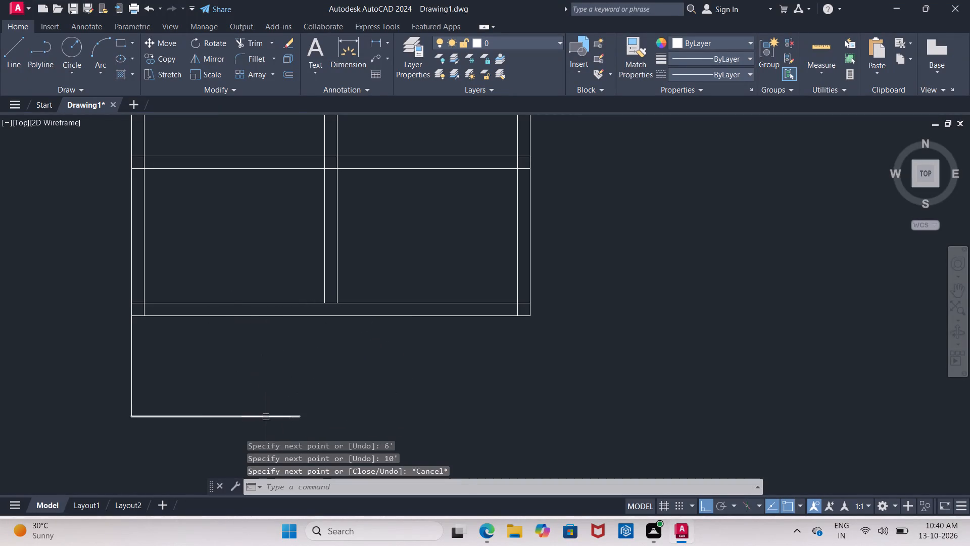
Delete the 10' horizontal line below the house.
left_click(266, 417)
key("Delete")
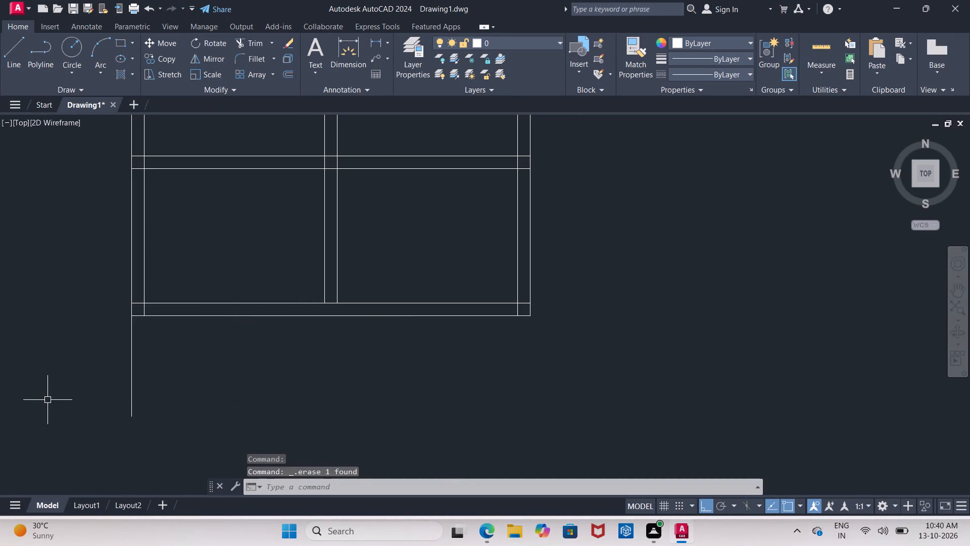
Offset the 6' vertical line below the house 3' to the right.
scroll(64, 381, "up", 1)
middle_click_drag(68, 373, 65, 341)
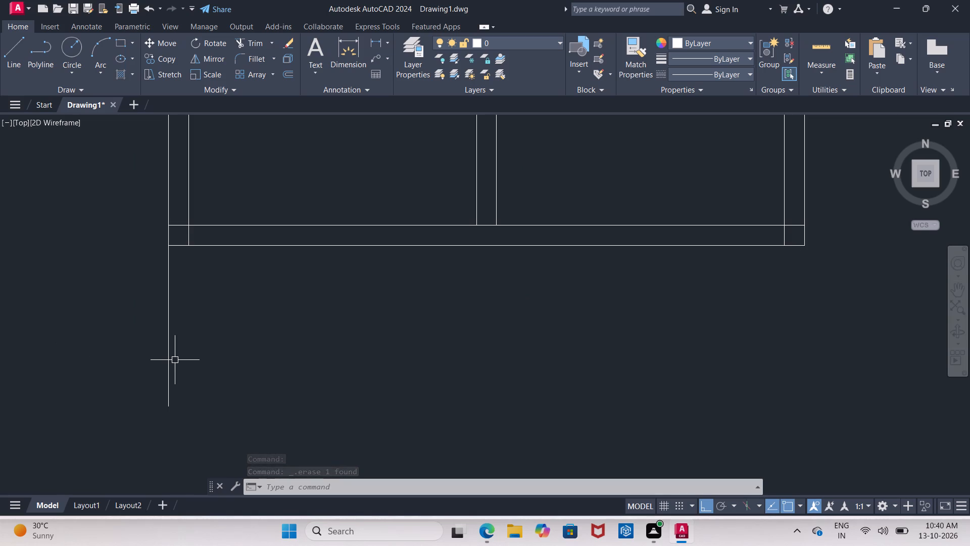
key("o")
key("Return")
key("3")
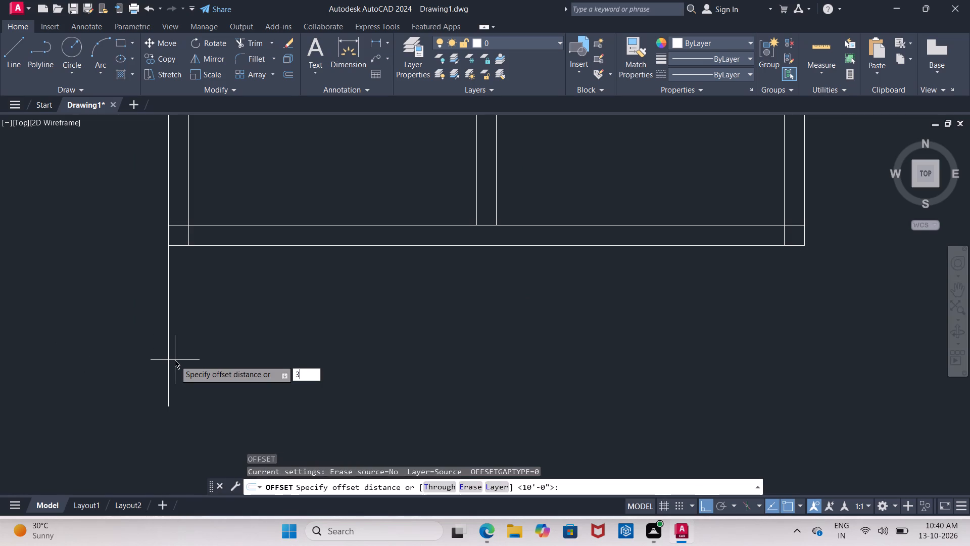
key("apostrophe")
key("Return")
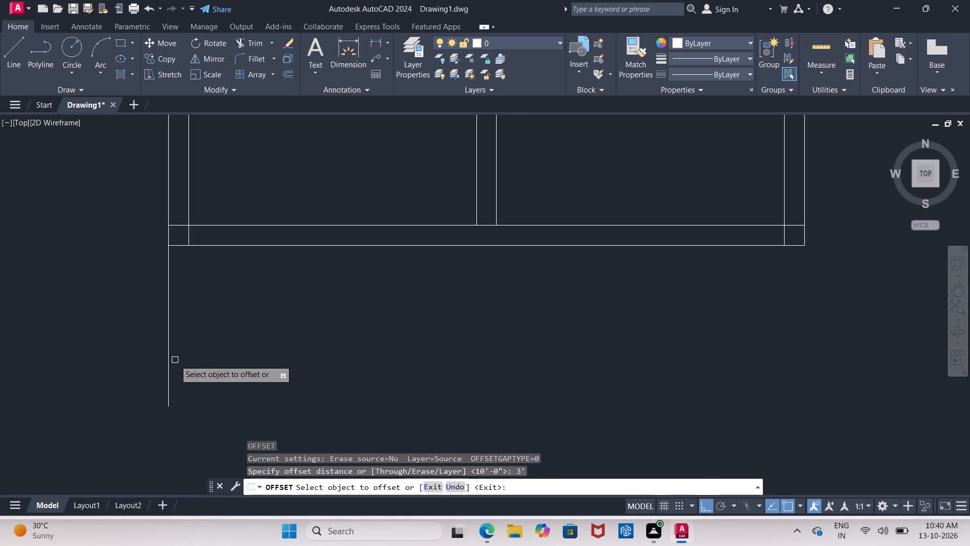
left_click(169, 343)
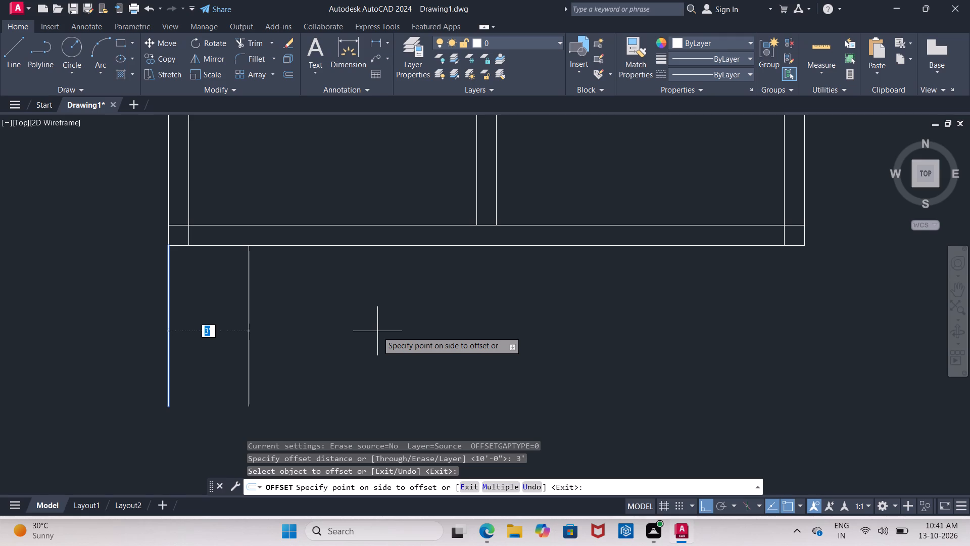
left_click(377, 331)
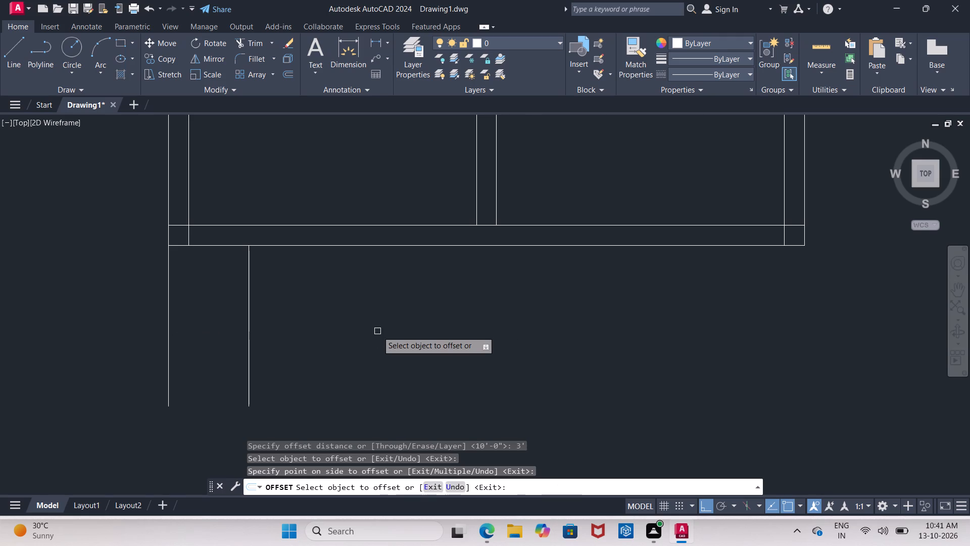
key("Return")
Offset the 3' stair line repeatedly to the right at 10" spacing to make the first four tread lines.
key("Return")
type("10")
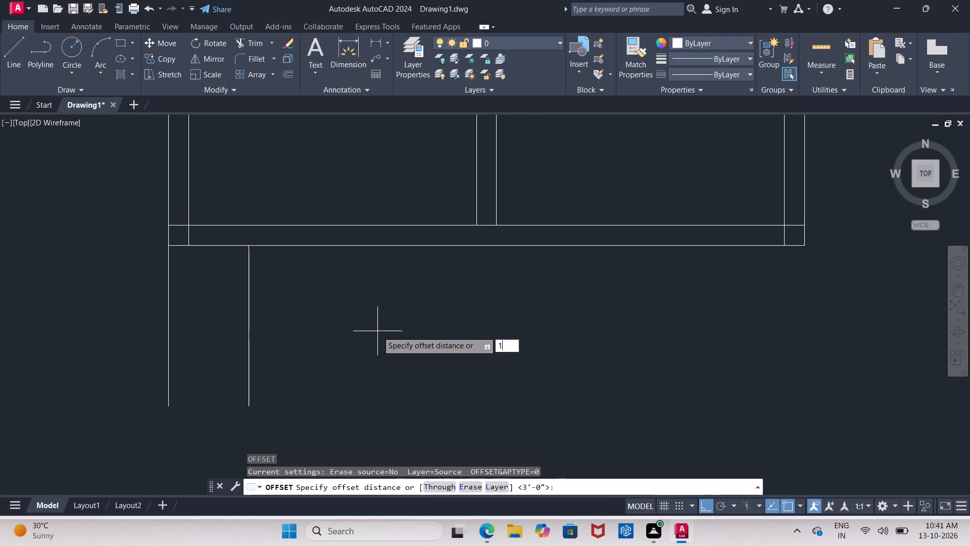
key("shift+quotedbl")
key("Return")
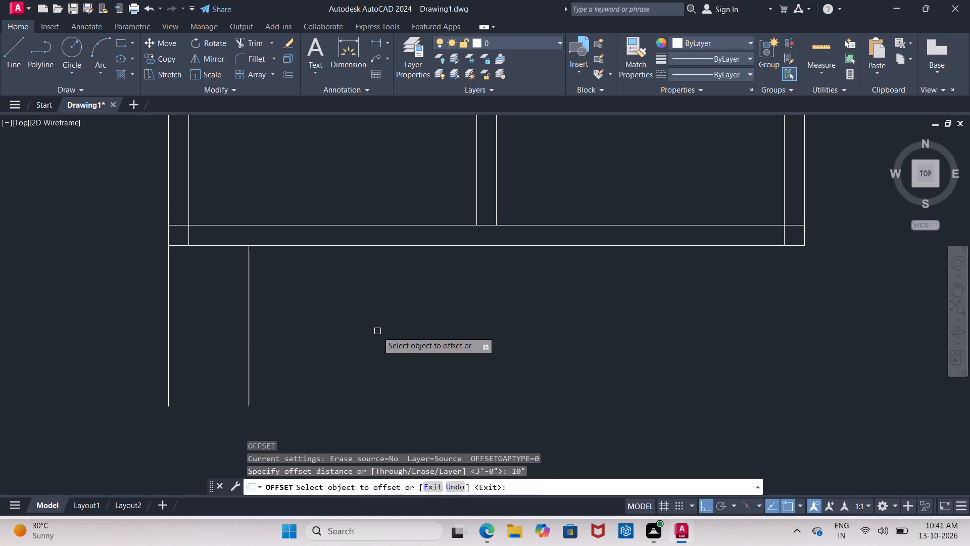
left_click(248, 313)
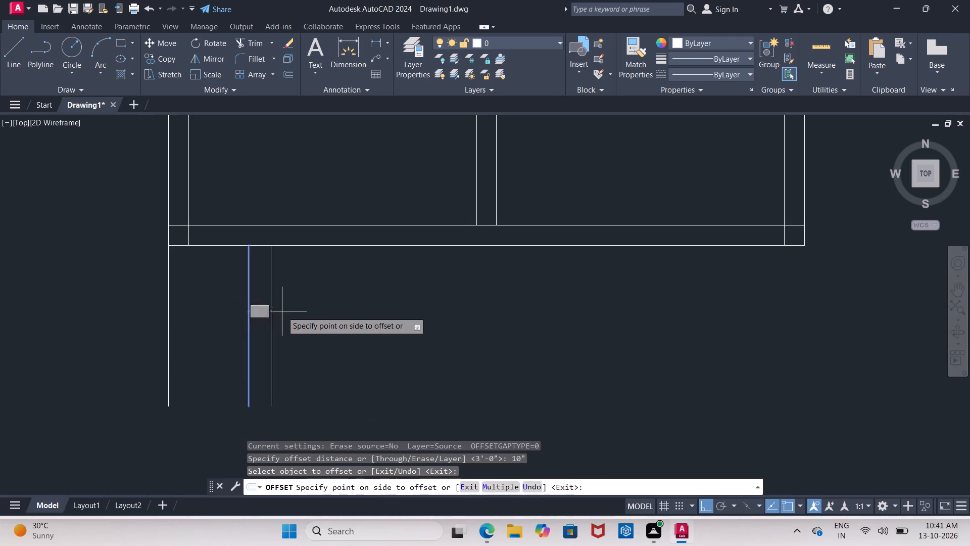
left_click(284, 311)
left_click(273, 312)
left_click(301, 310)
left_click_drag(293, 317, 299, 317)
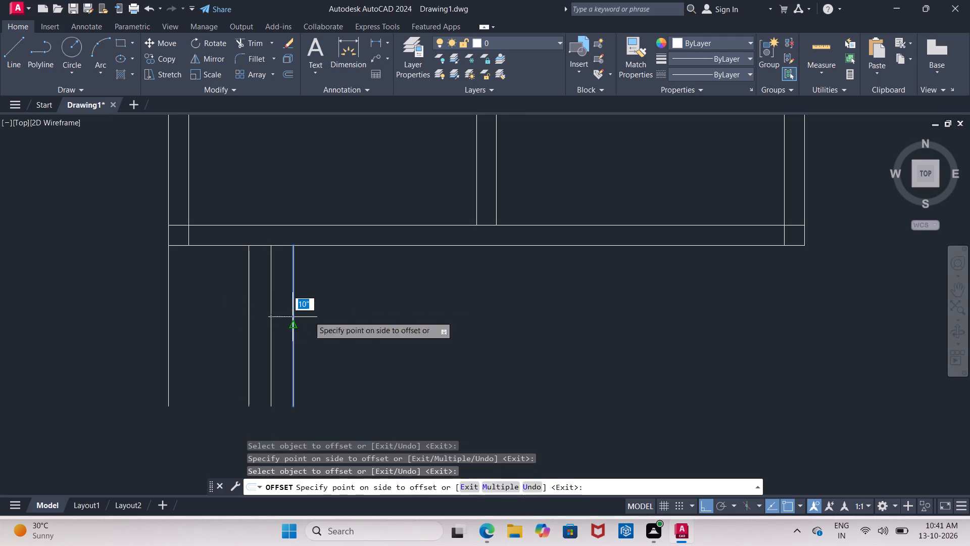
left_click(330, 310)
left_click(312, 316)
left_click(315, 316)
left_click(357, 305)
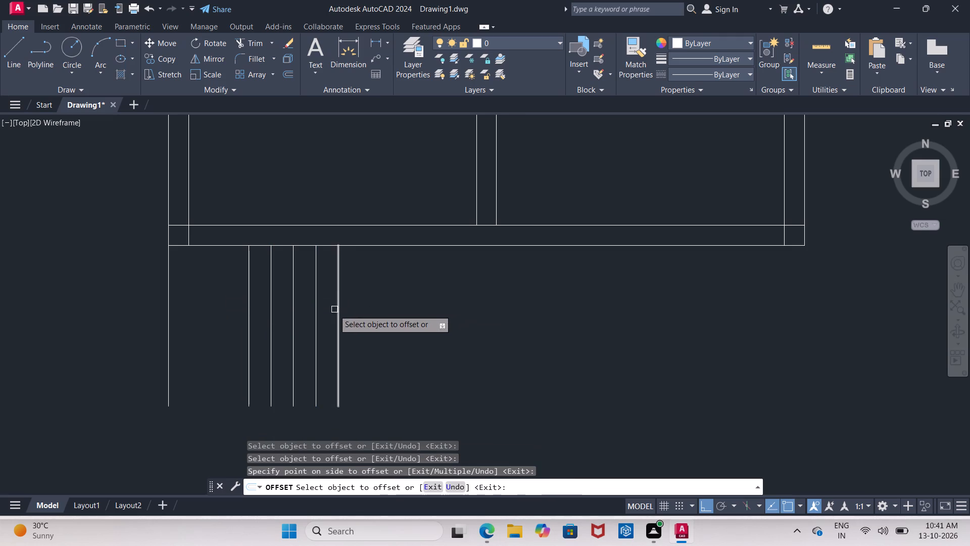
Add four more tread lines to the right at 10" spacing, each offset from the previous one.
left_click_drag(337, 310, 345, 311)
left_click(360, 310)
left_click(362, 314)
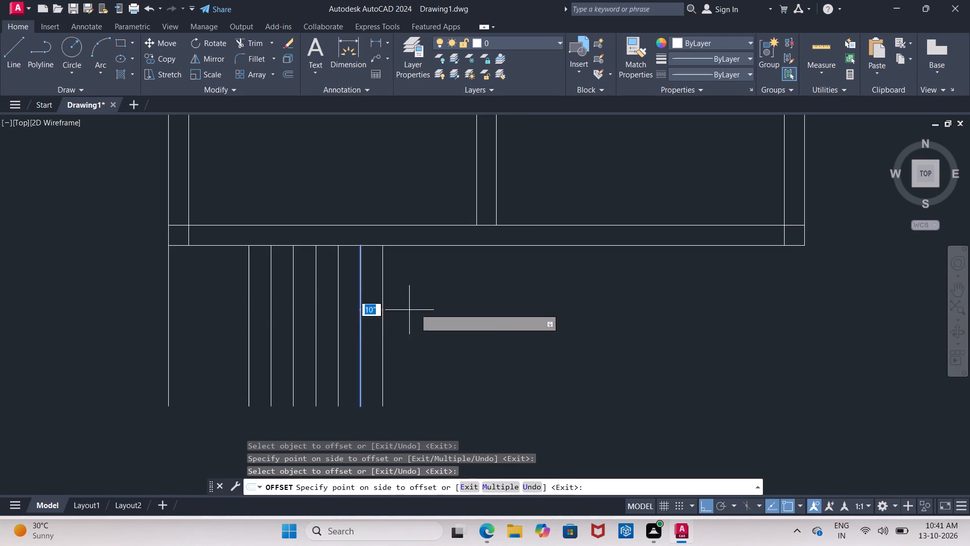
left_click(420, 306)
left_click(382, 308)
left_click(425, 308)
left_click(407, 313)
left_click(454, 298)
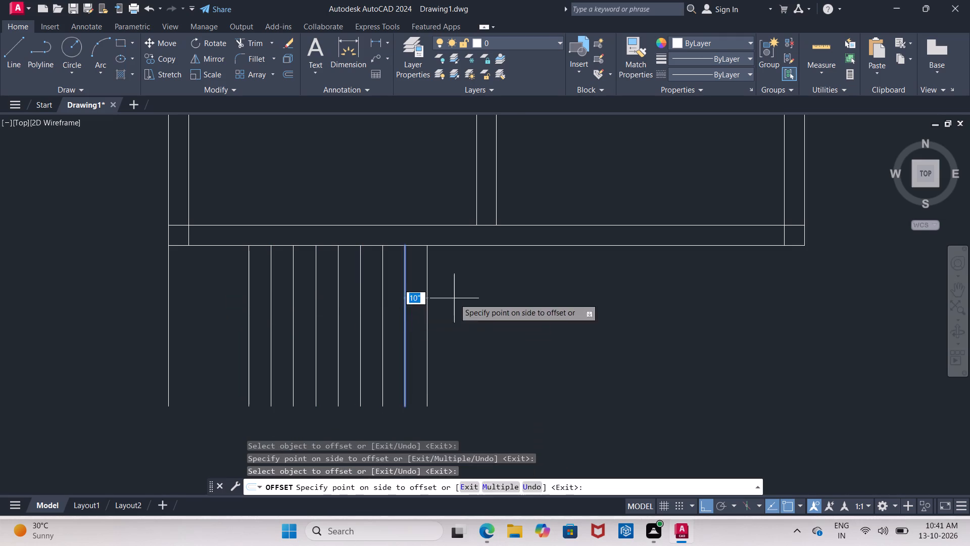
Add another four tread lines at 10" spacing, continuing to the right from the last one.
left_click(431, 309)
left_click(425, 310)
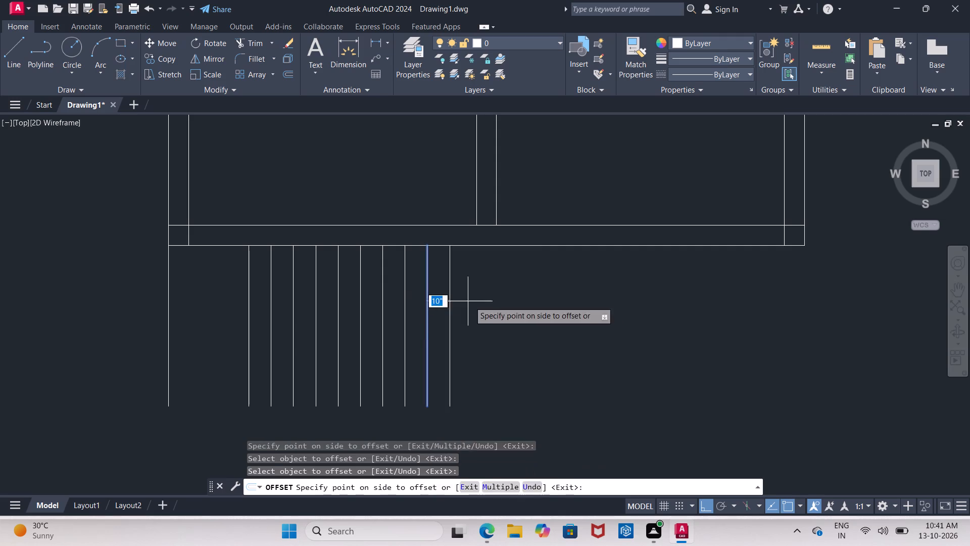
left_click(474, 302)
left_click(453, 310)
left_click_drag(450, 311, 456, 312)
left_click(499, 301)
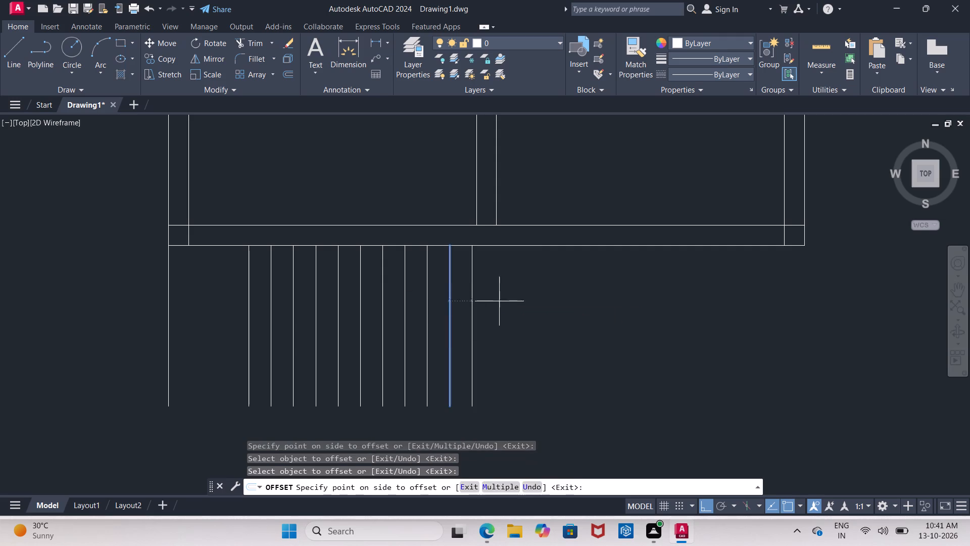
left_click(475, 309)
left_click(470, 313)
left_click(511, 302)
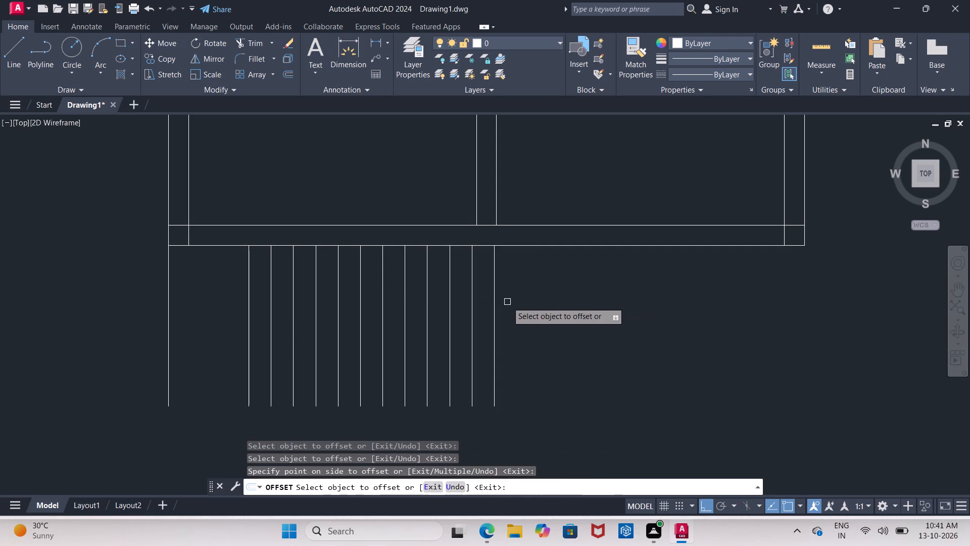
left_click(495, 311)
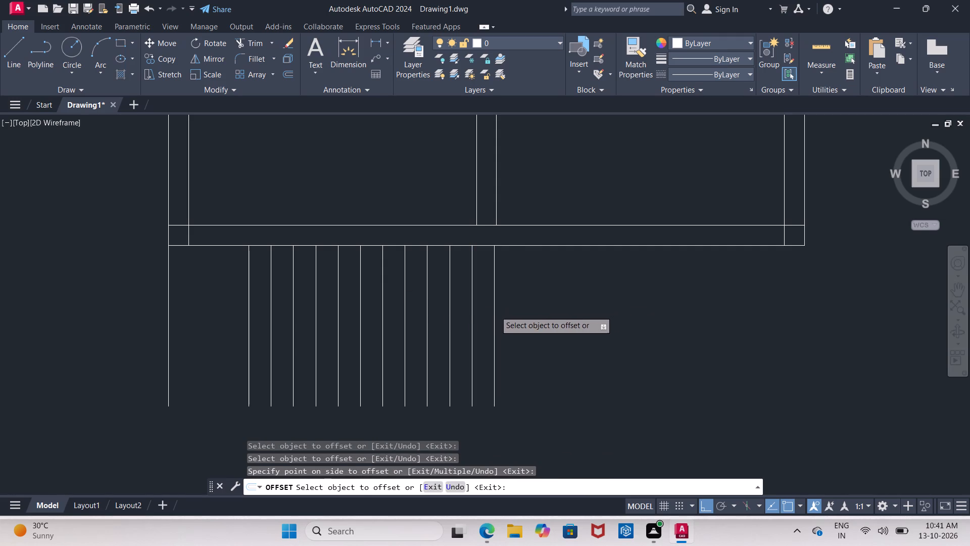
left_click(510, 307)
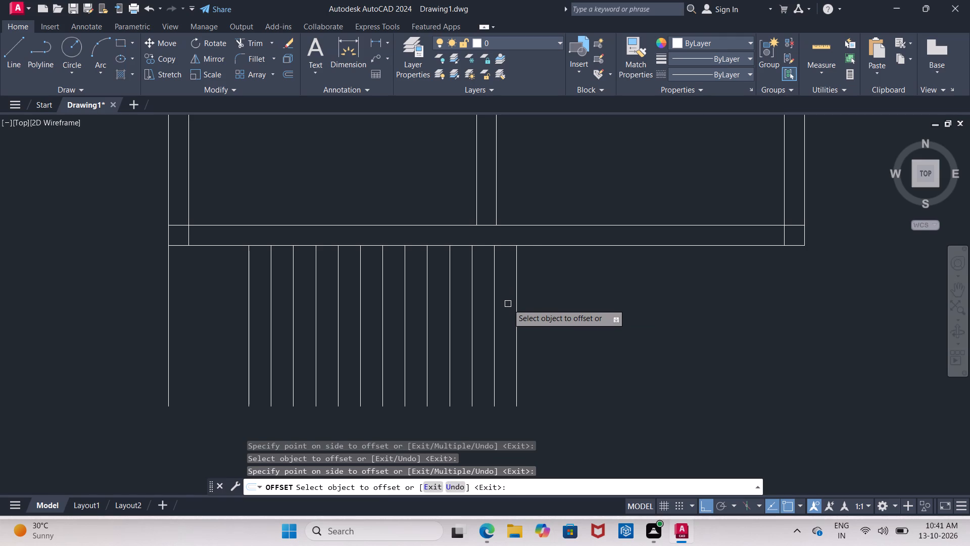
Offset the second-to-last tread line 1'5" to the right.
key("Escape")
key("o")
key("Return")
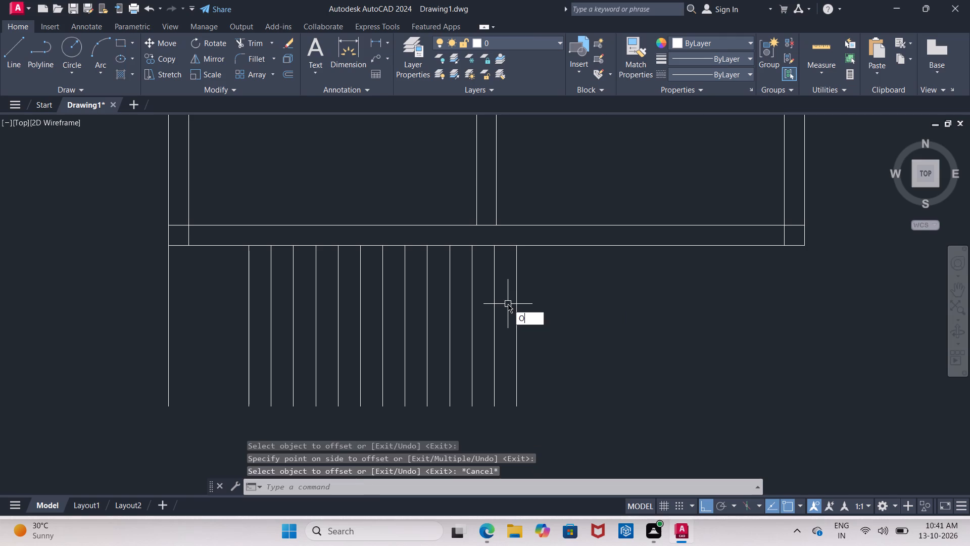
type("1'")
key("Return")
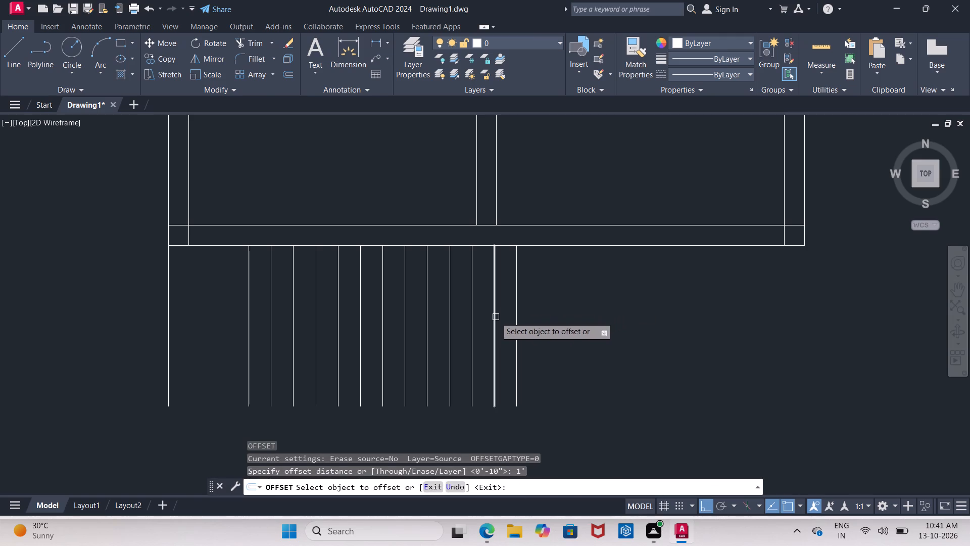
left_click(496, 317)
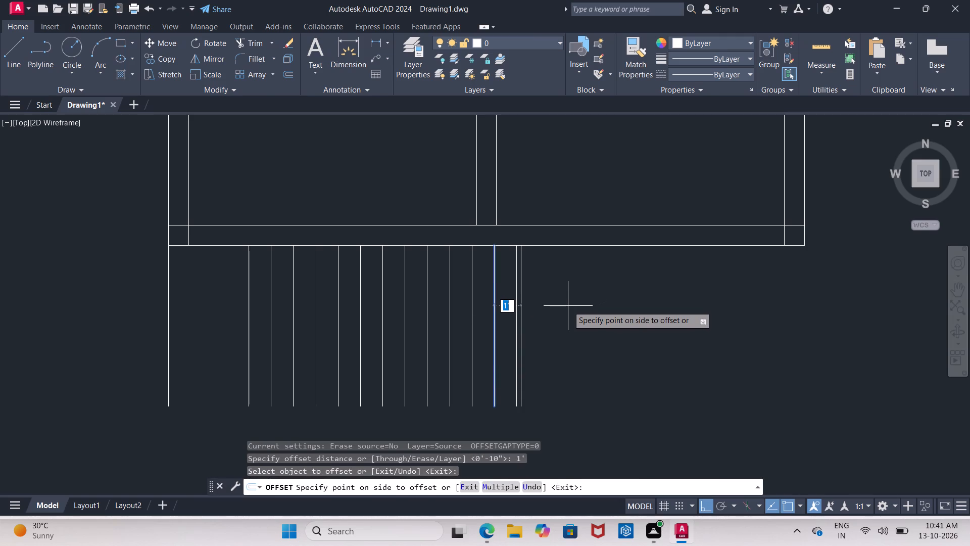
key("BackSpace")
type("1'")
key("5")
key("shift+quotedbl")
key("Return")
key("Escape")
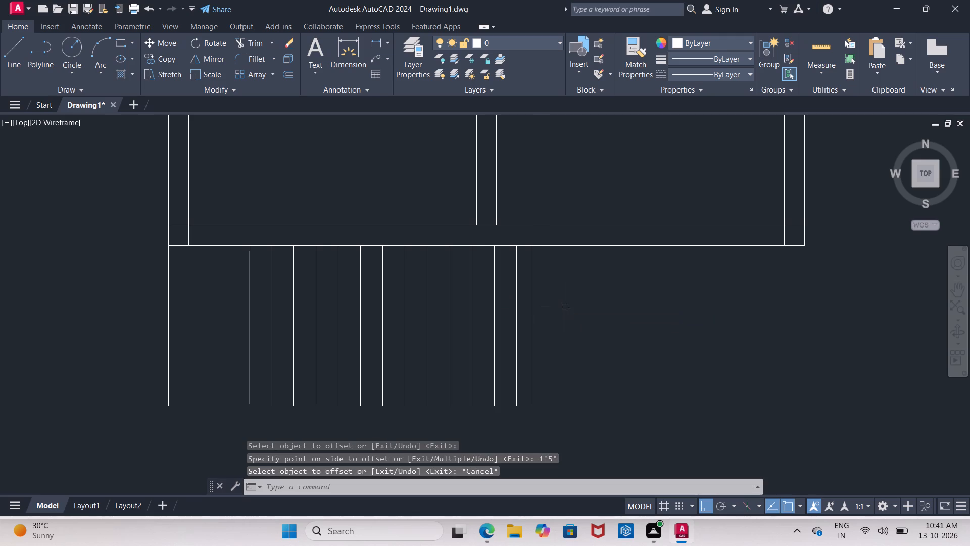
Delete the twelfth 10" tread line, just inside the 1'5" offset line.
left_click(515, 314)
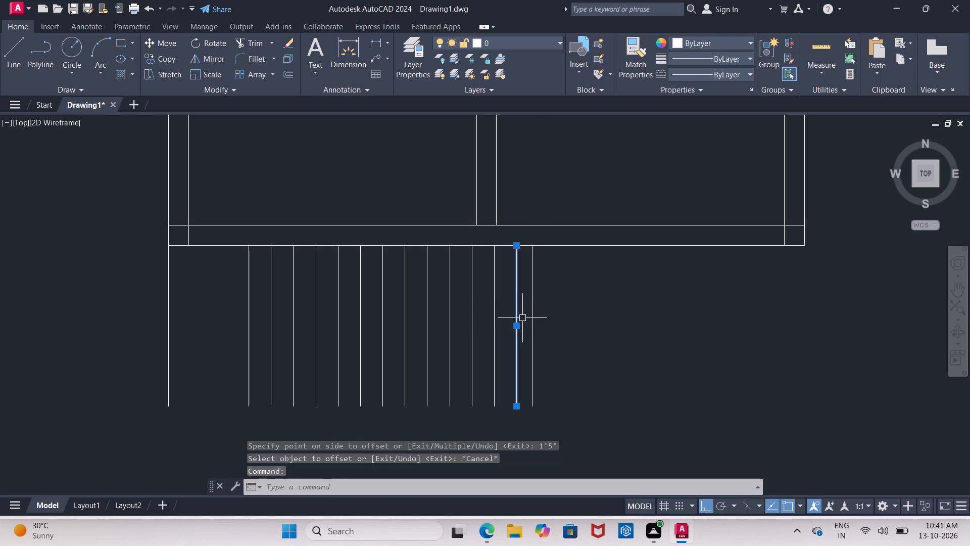
key("Delete")
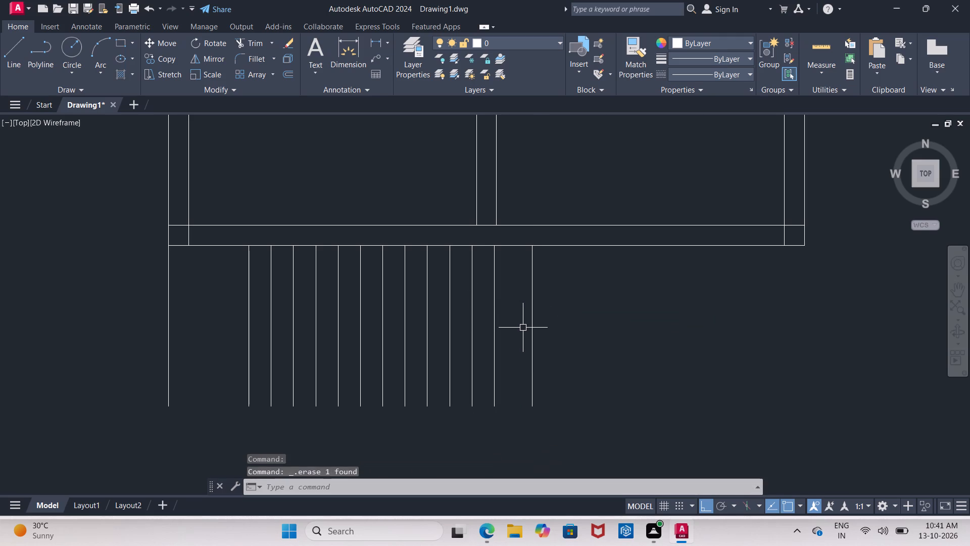
Draw a 13'-7" horizontal line closing the stair's bottom, from the leftmost line's lower end to the rightmost line's lower end.
middle_click_drag(523, 331, 523, 234)
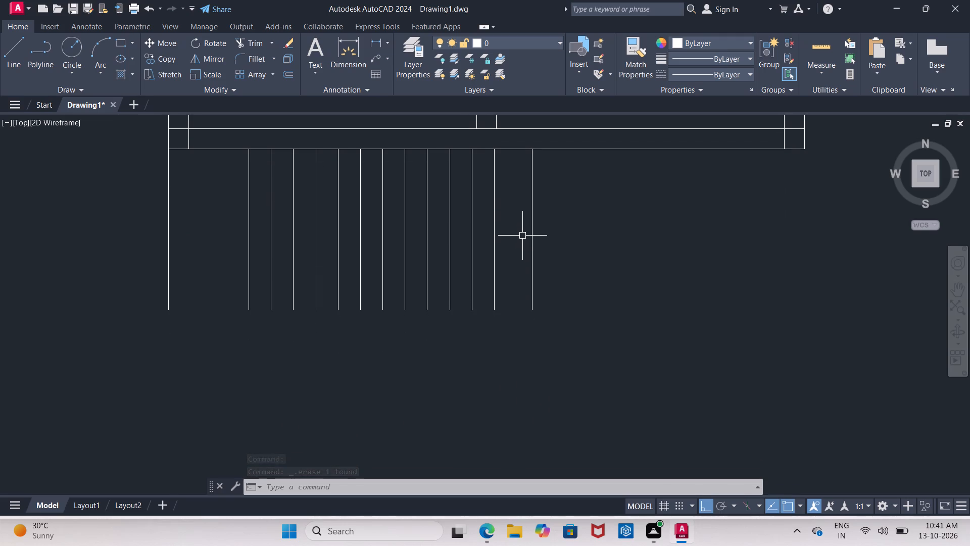
scroll(522, 236, "down", 2)
scroll(522, 236, "up", 2)
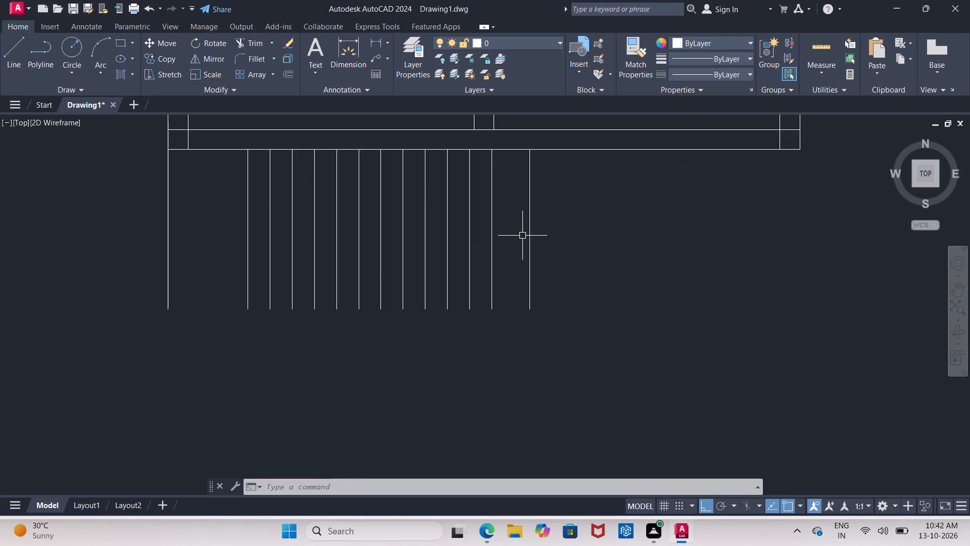
left_click(23, 61)
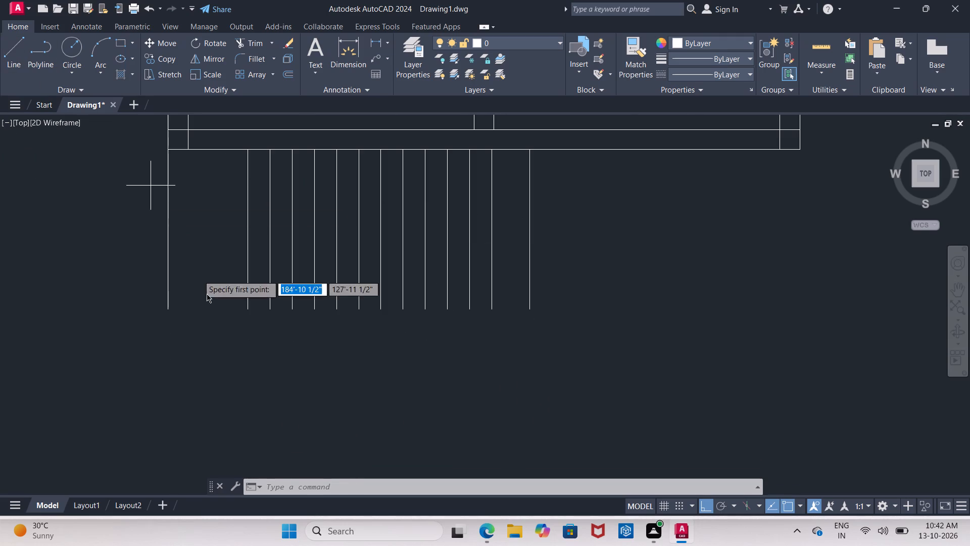
left_click(170, 309)
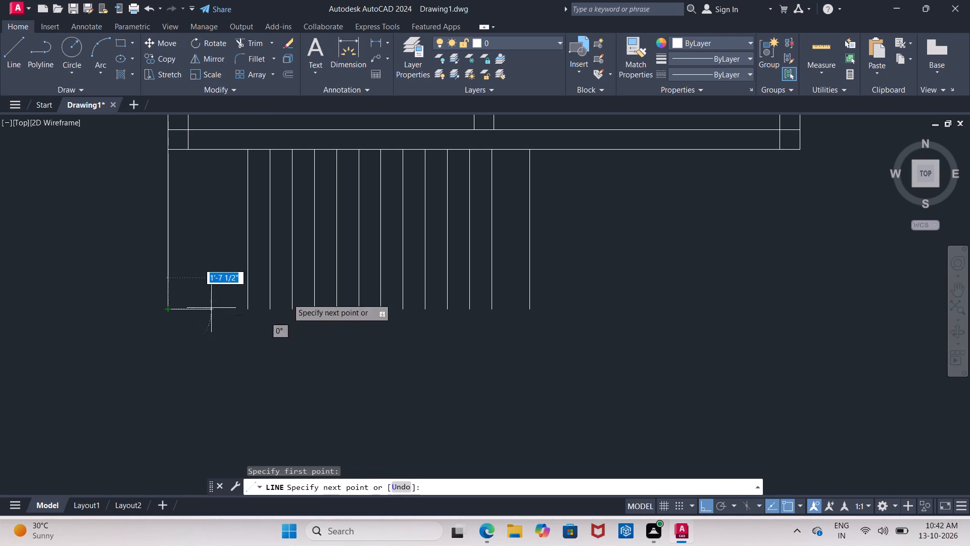
left_click(532, 308)
key("Escape")
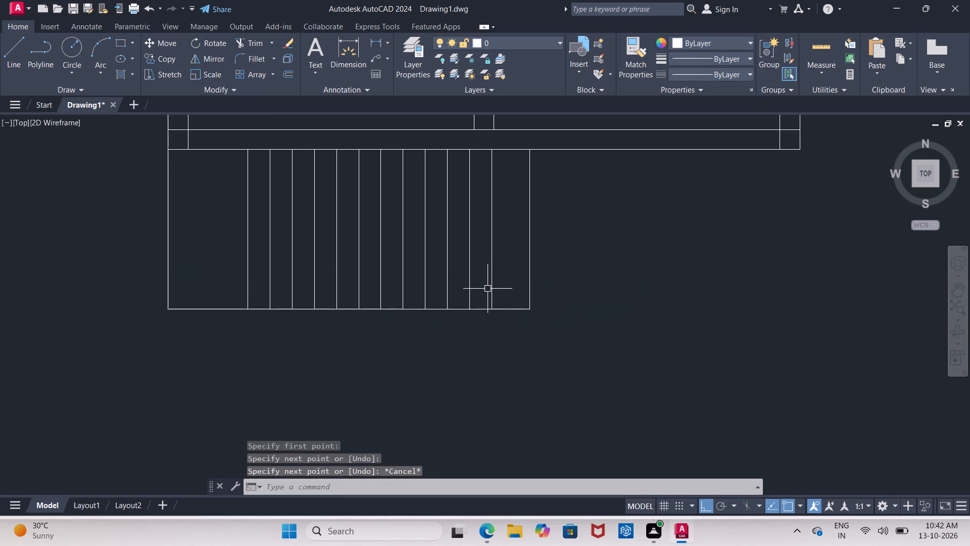
Offset the stair's bottom horizontal line 3' upward to divide the two flights.
key("o")
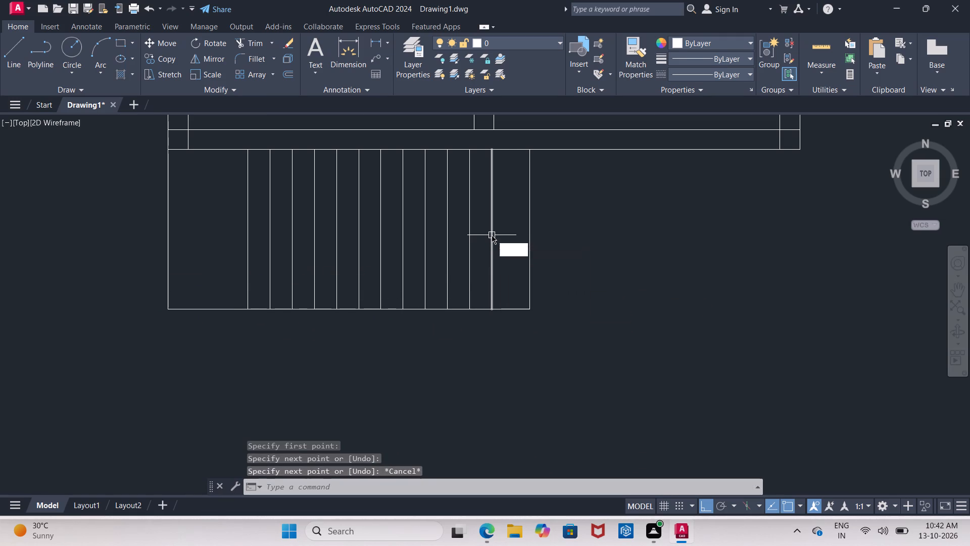
key("Return")
type("3'")
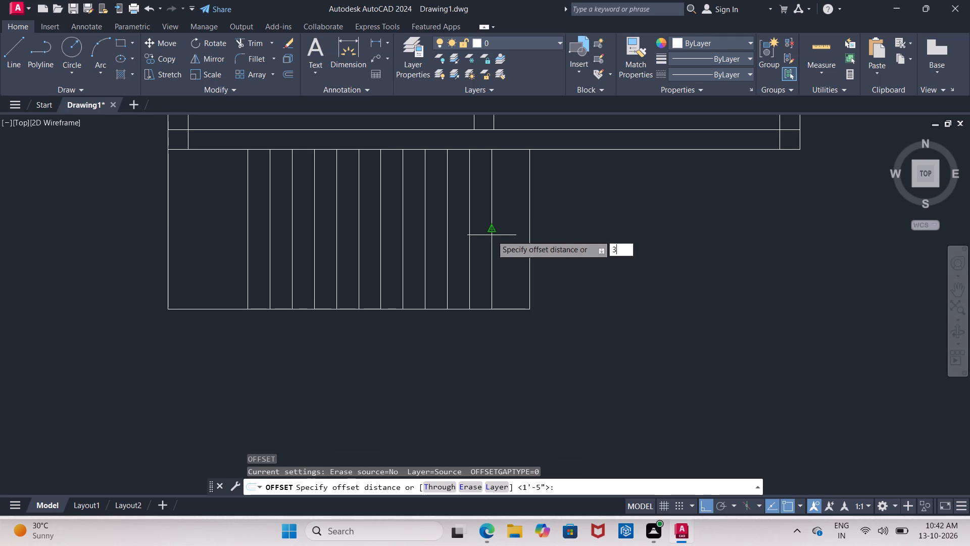
key("Return")
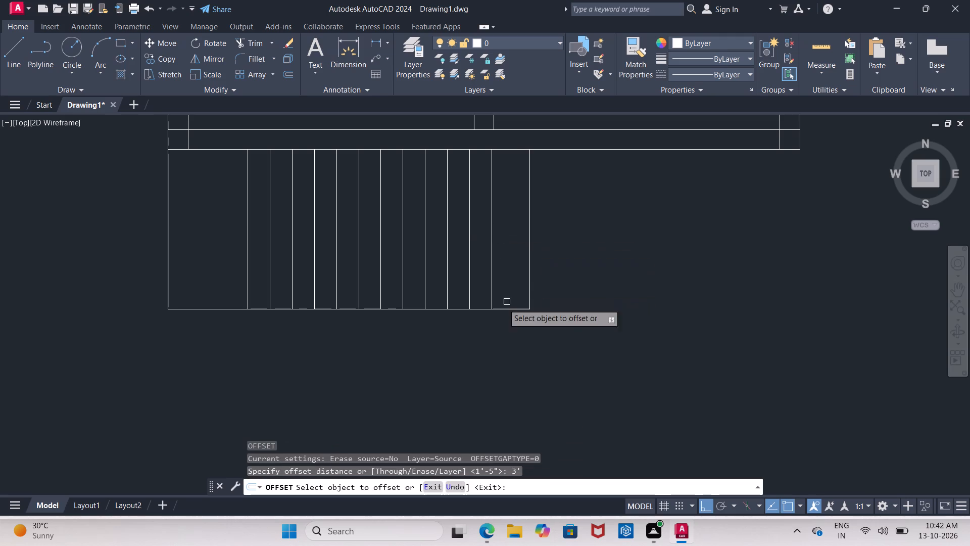
left_click(477, 308)
left_click(486, 236)
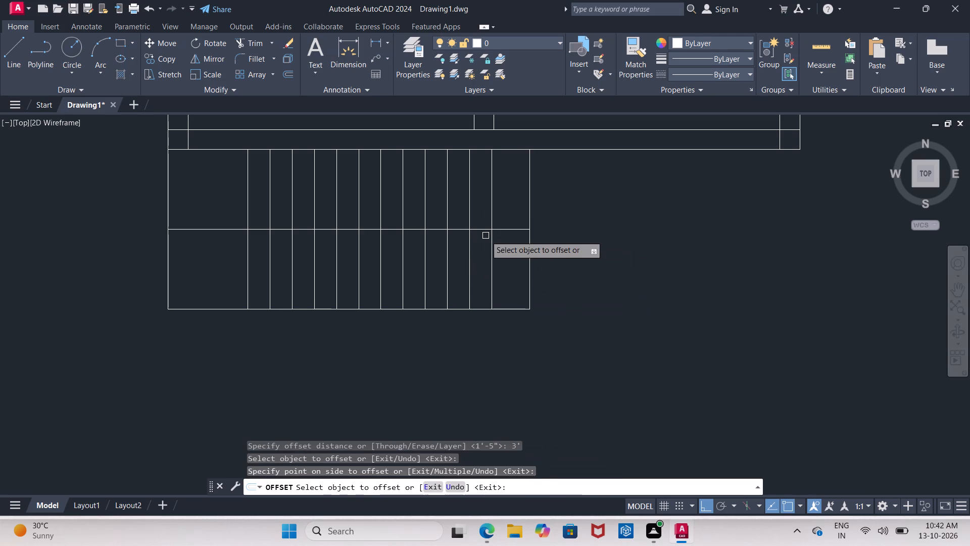
key("Escape")
Trim the lower flight's four rightmost vertical lines and the bottom line beyond the eighth 10" tread line.
type("tr")
key("Return")
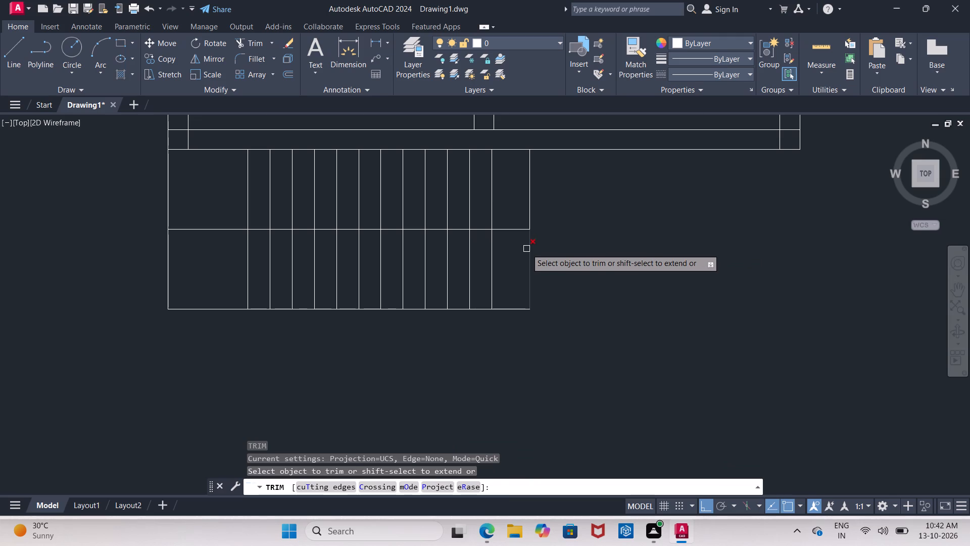
left_click(526, 249)
left_click(518, 312)
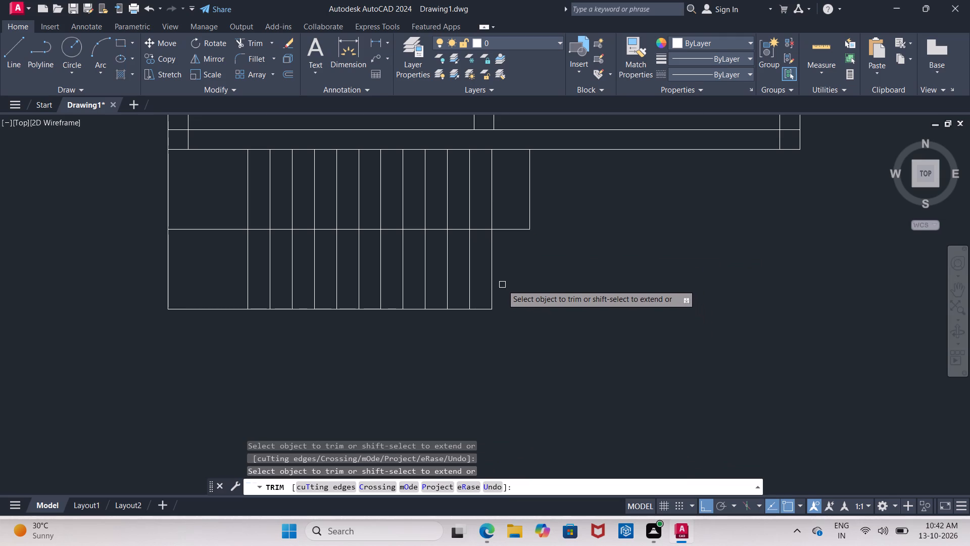
left_click(491, 287)
left_click(486, 309)
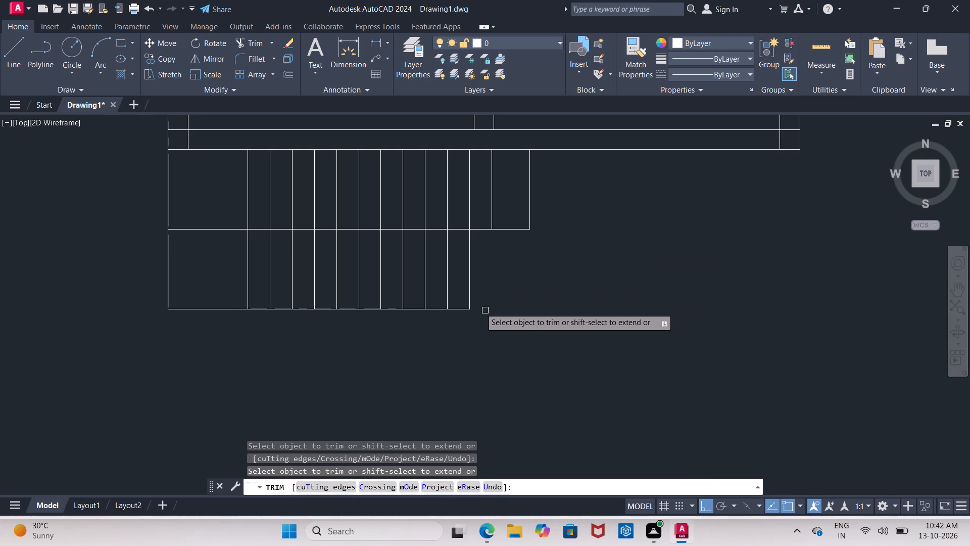
left_click(465, 294)
left_click(468, 292)
left_click(468, 286)
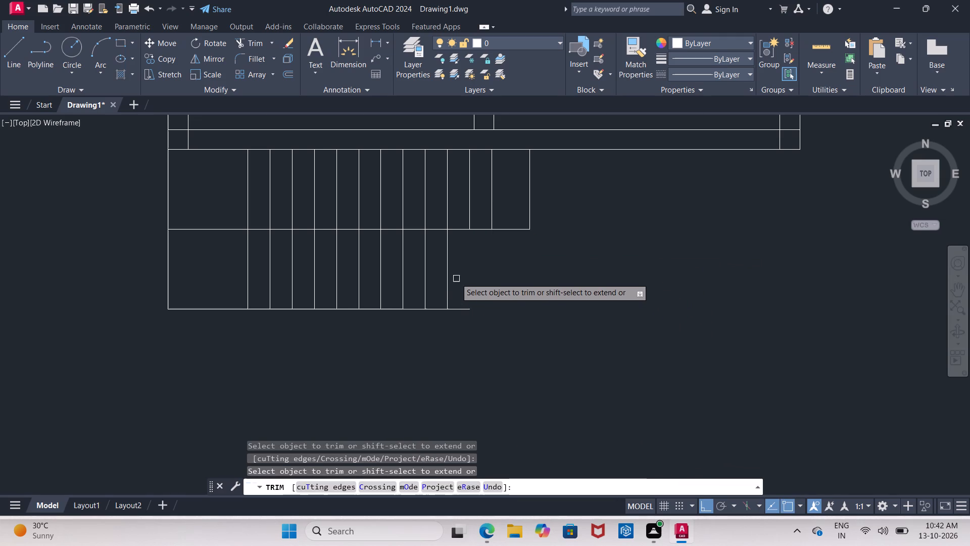
left_click(447, 271)
left_click(452, 310)
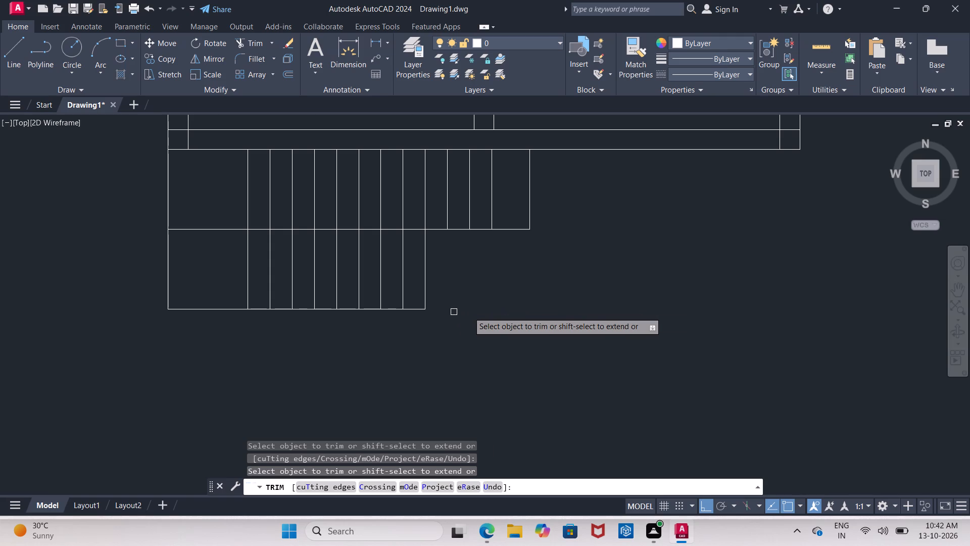
Trim the middle horizontal line's segment across the 3' wide landing at the stair's left end.
left_click(223, 227)
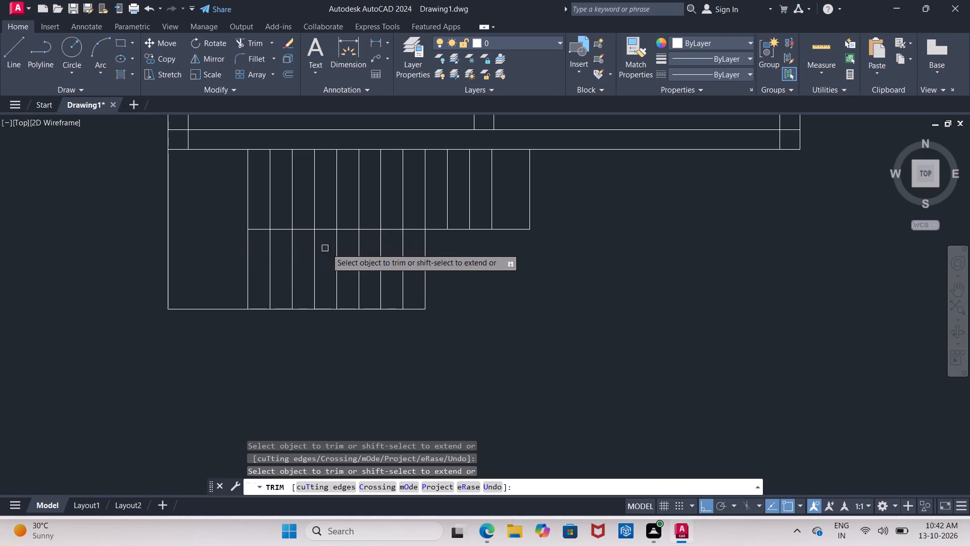
scroll(330, 242, "up", 1)
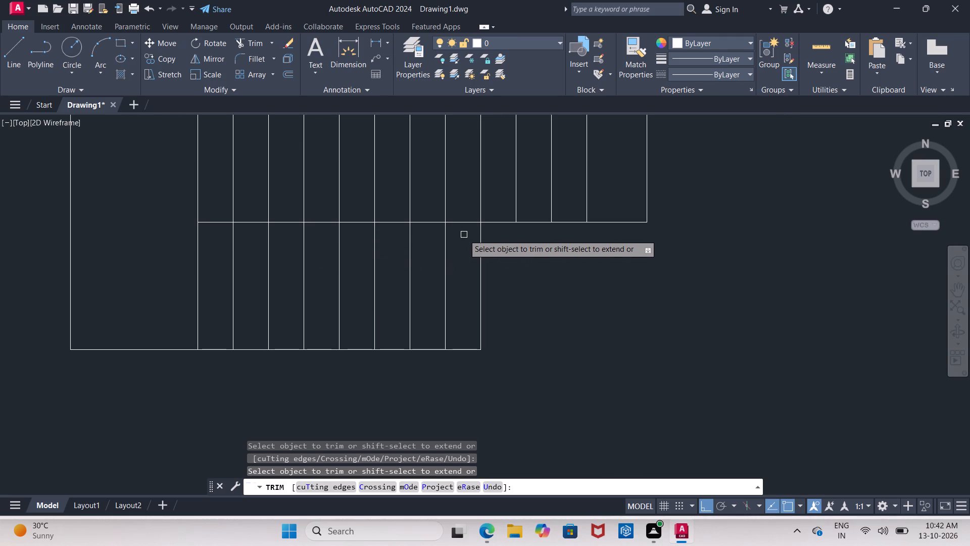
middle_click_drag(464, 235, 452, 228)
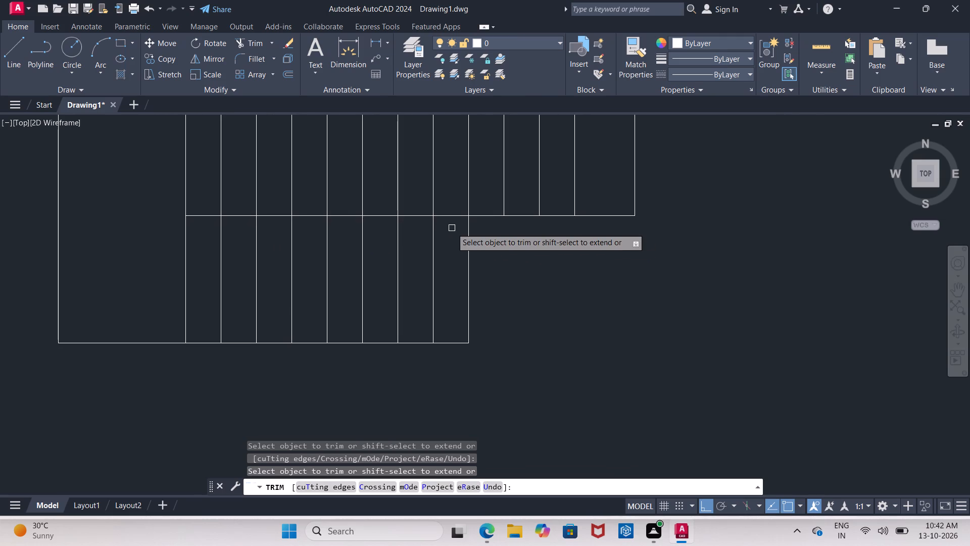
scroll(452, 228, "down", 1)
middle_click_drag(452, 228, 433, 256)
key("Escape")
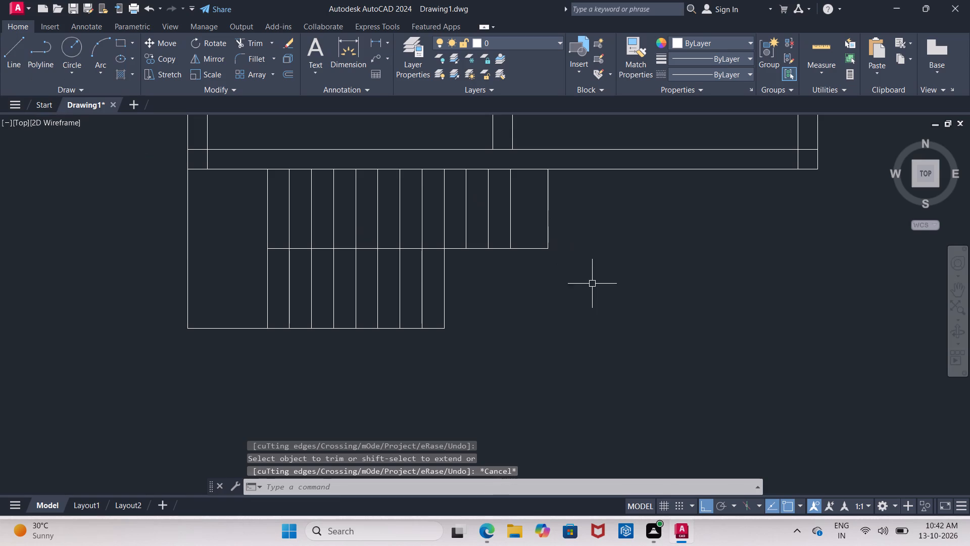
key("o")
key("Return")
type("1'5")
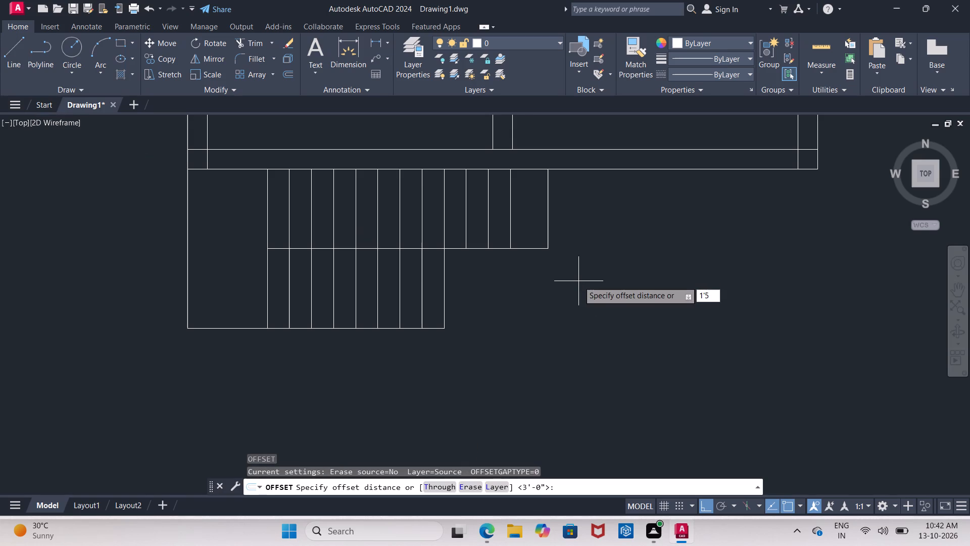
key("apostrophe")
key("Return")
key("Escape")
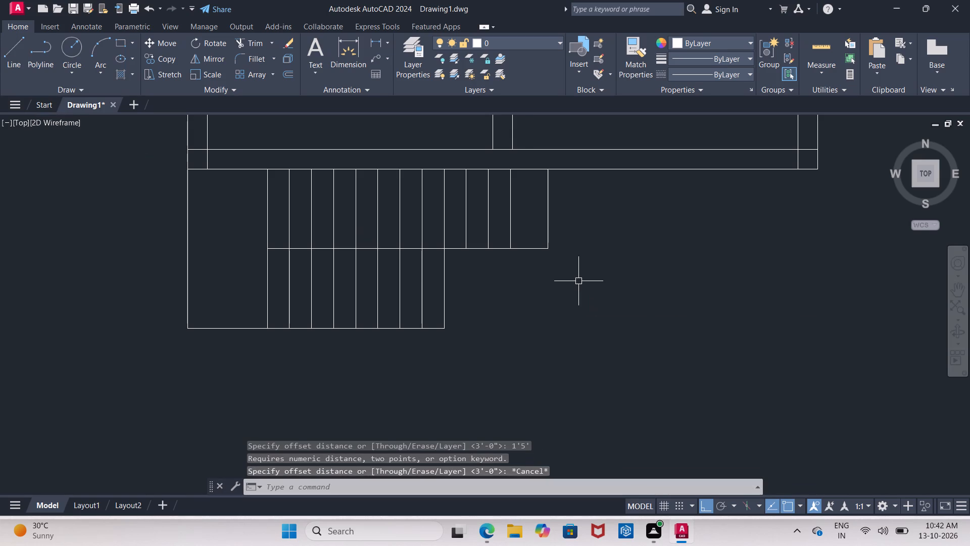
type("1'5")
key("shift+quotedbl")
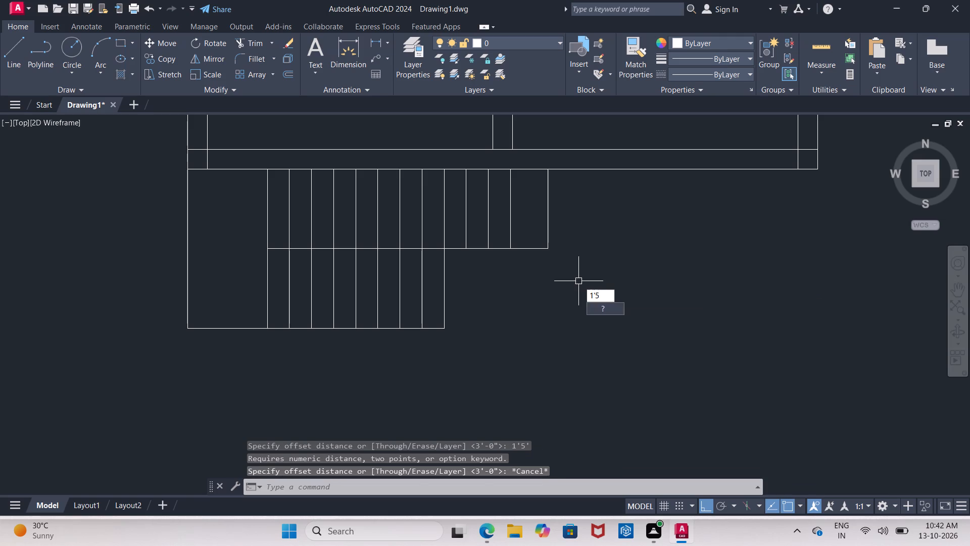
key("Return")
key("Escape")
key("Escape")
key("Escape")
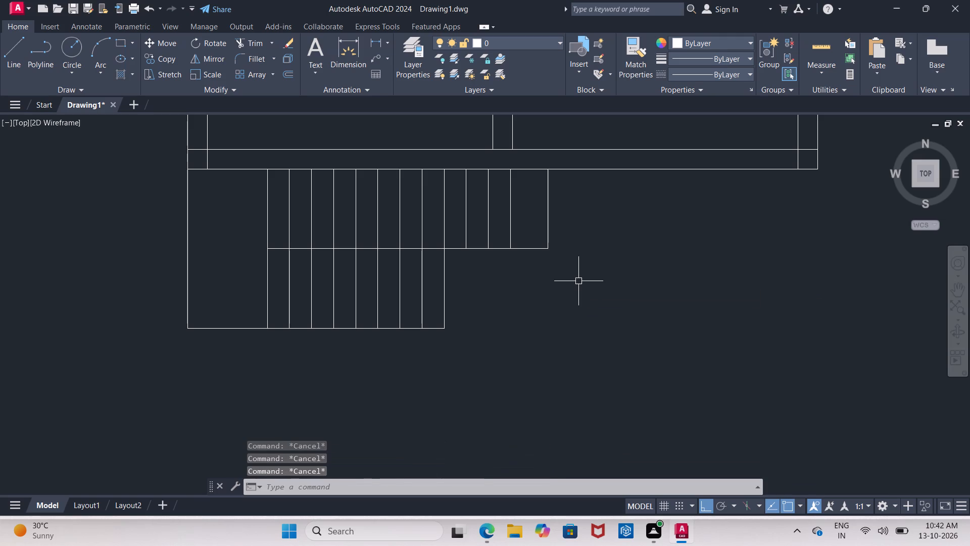
Offset the horizontal line dividing the two stair flights 1'5" downward into the lower flight.
key("o")
key("Return")
type("1'5")
key("shift+quotedbl")
key("Return")
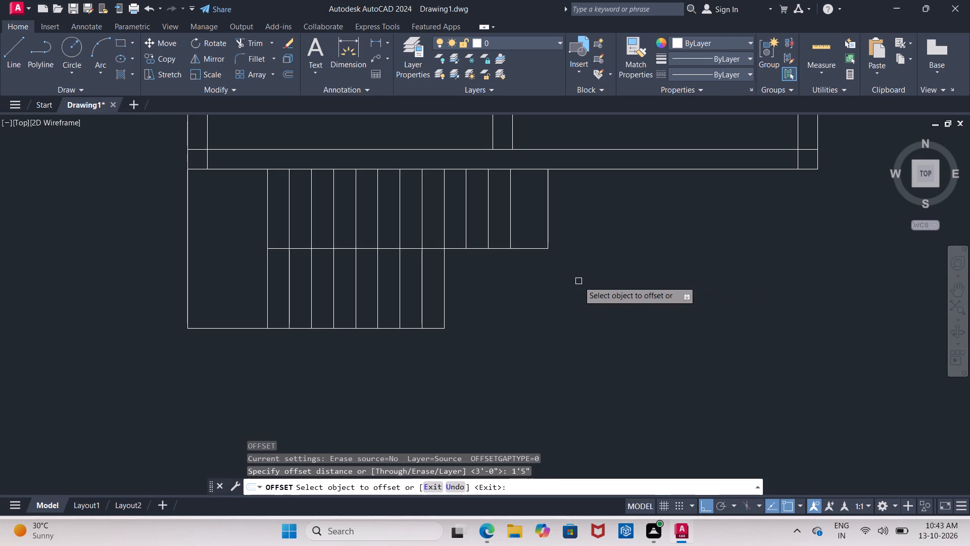
left_click(339, 247)
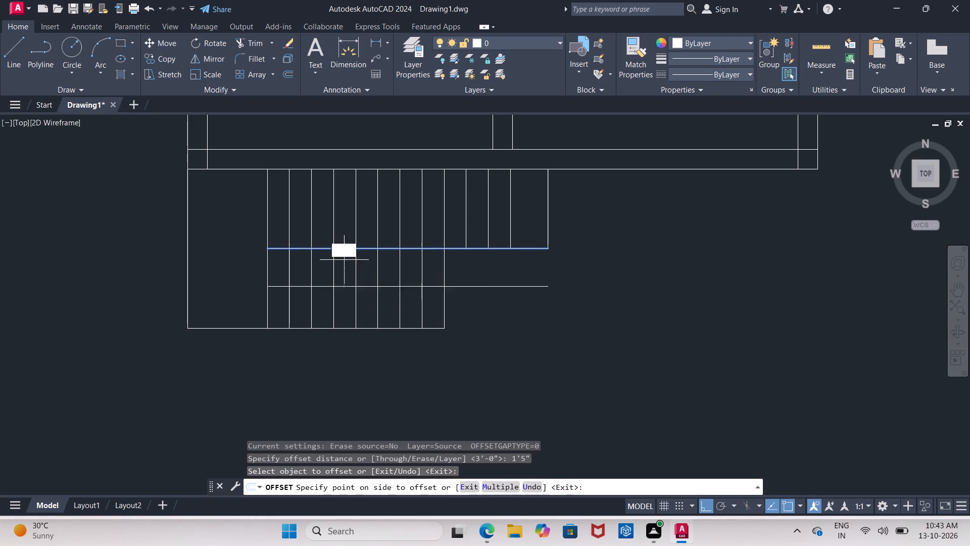
left_click(347, 268)
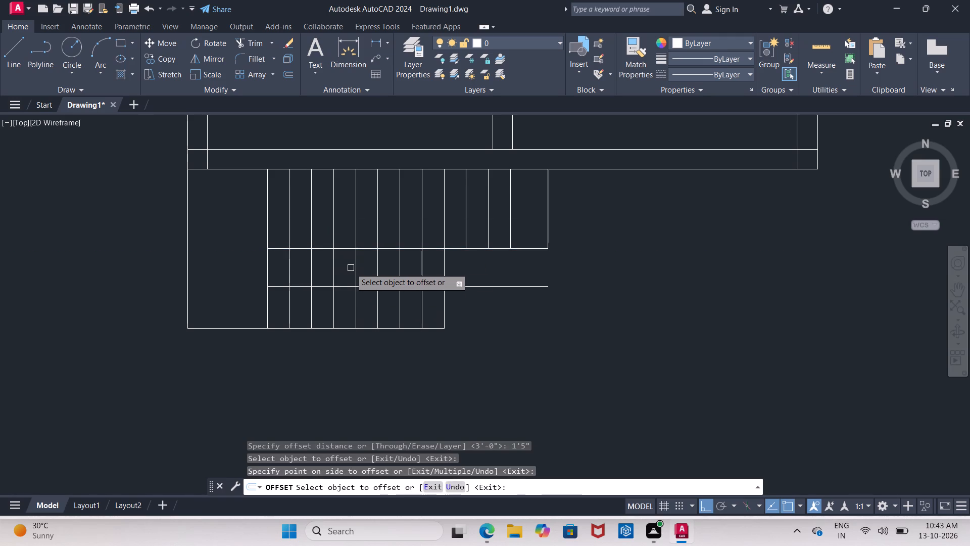
key("Escape")
Trim the lower flight's new centre line where it extends beyond the flight's last tread line on the right.
key("t")
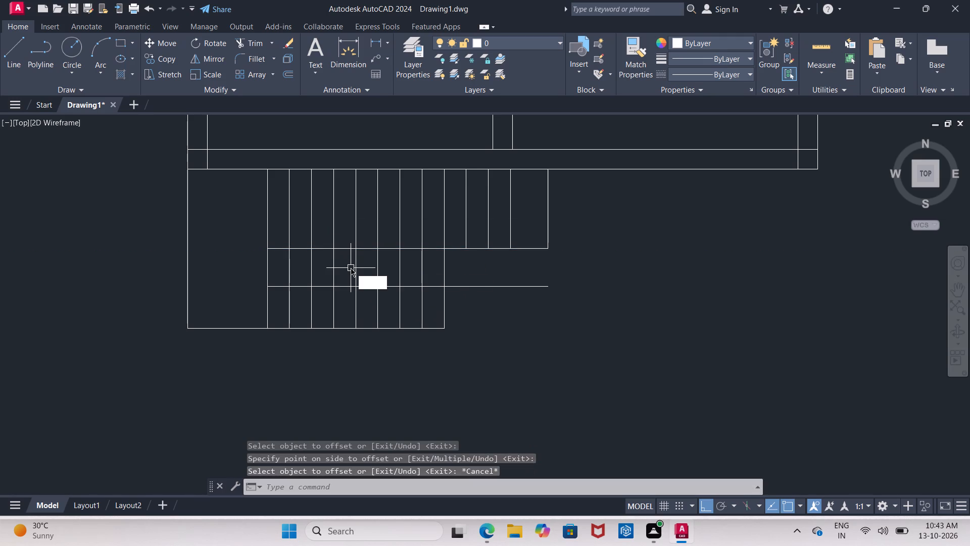
key("r")
key("Return")
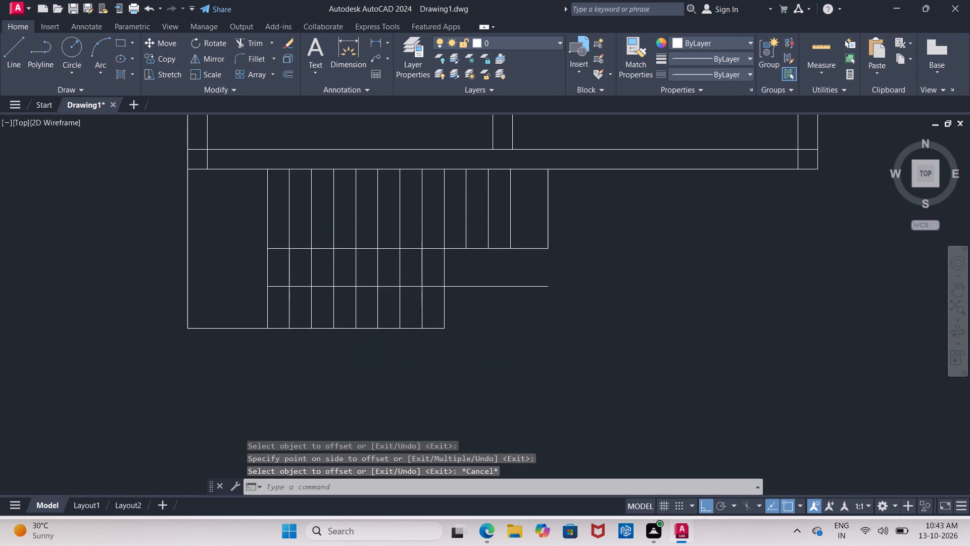
key("Return")
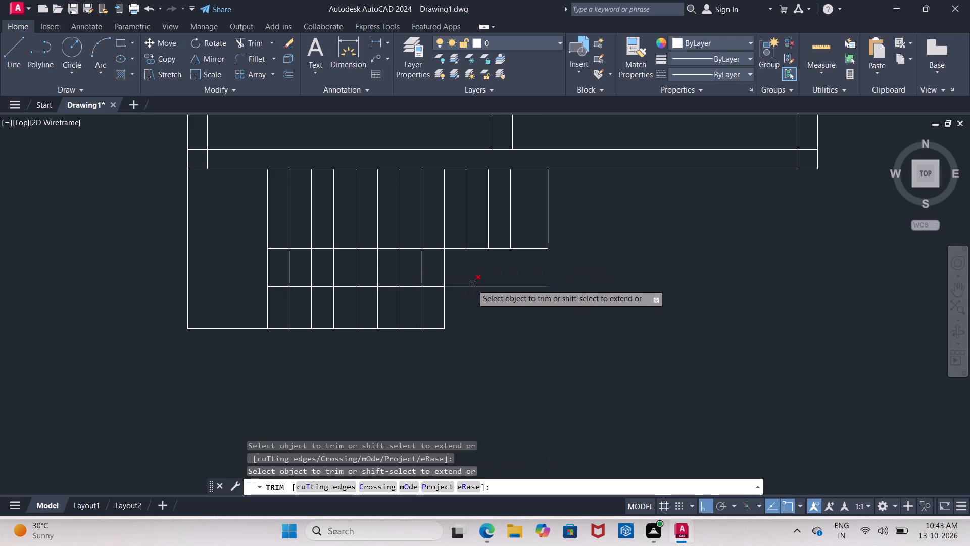
left_click(472, 284)
key("Escape")
key("Return")
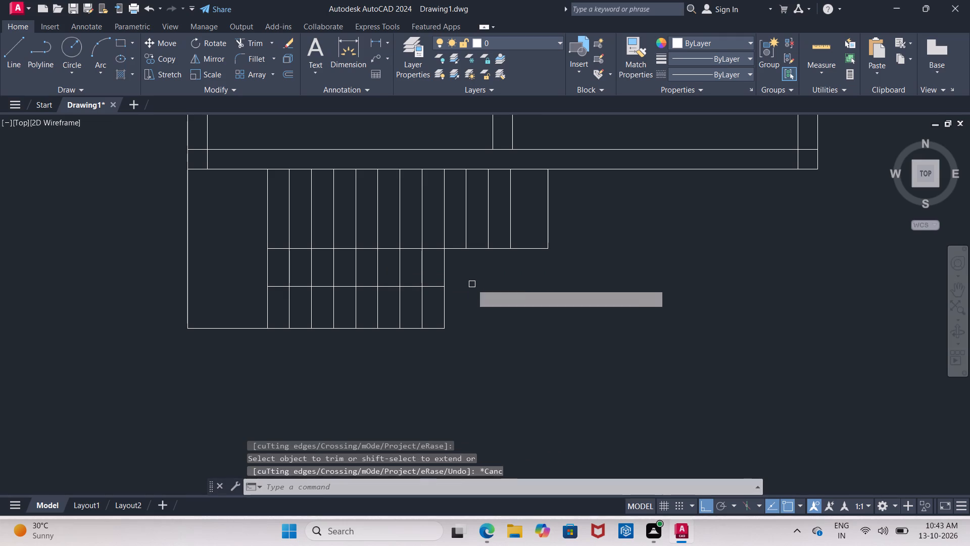
key("Return")
key("Return")
key("Escape")
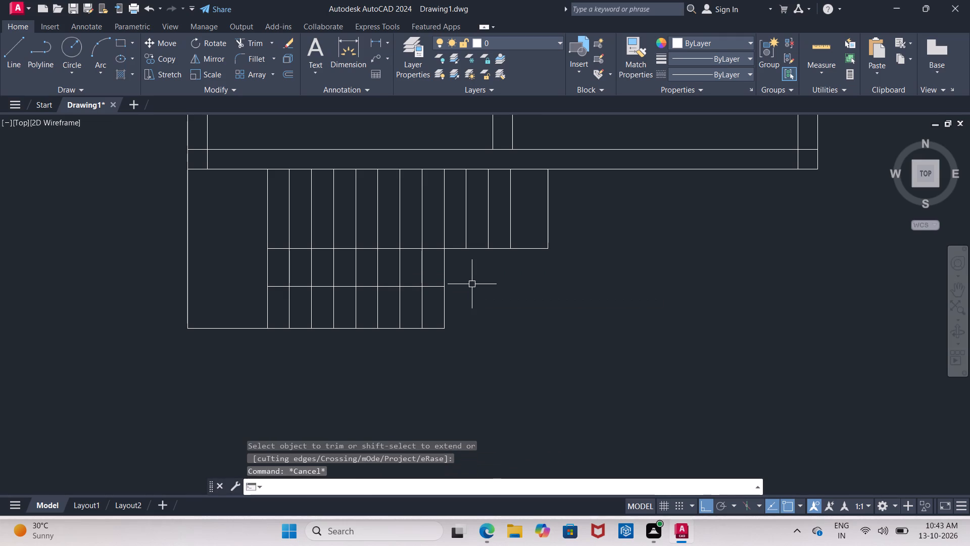
Offset the horizontal line dividing the two stair flights 1'-5" upward into the upper flight.
type("oo")
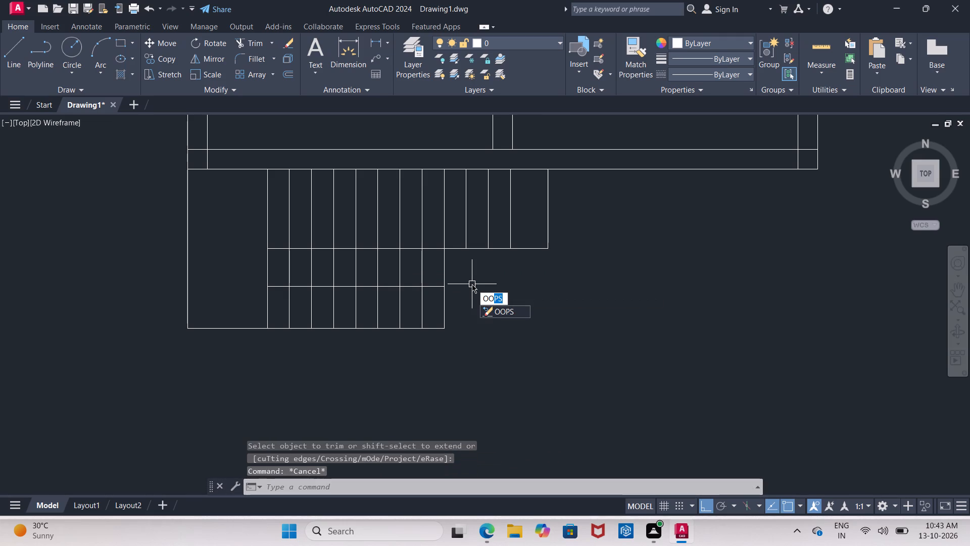
key("BackSpace")
key("BackSpace")
key("Return")
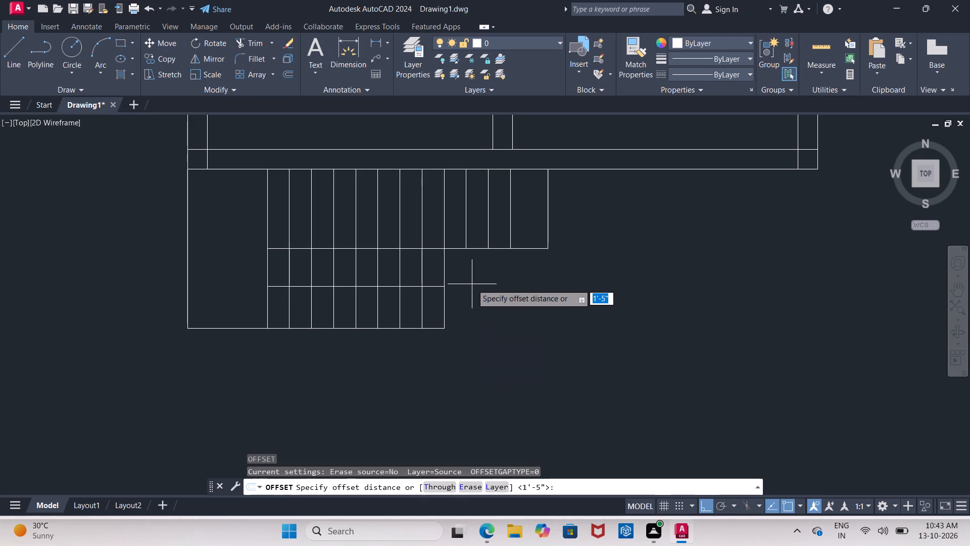
key("Return")
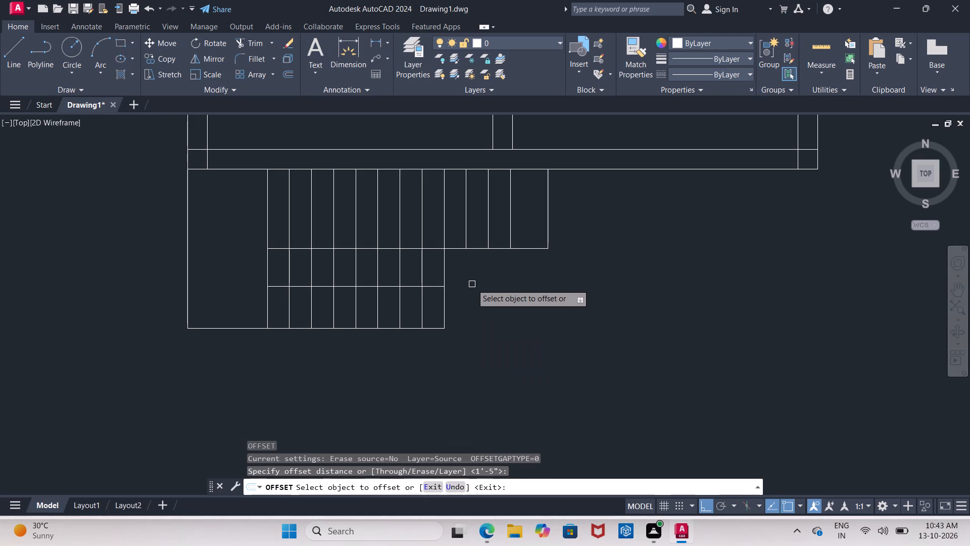
left_click(342, 248)
left_click(346, 217)
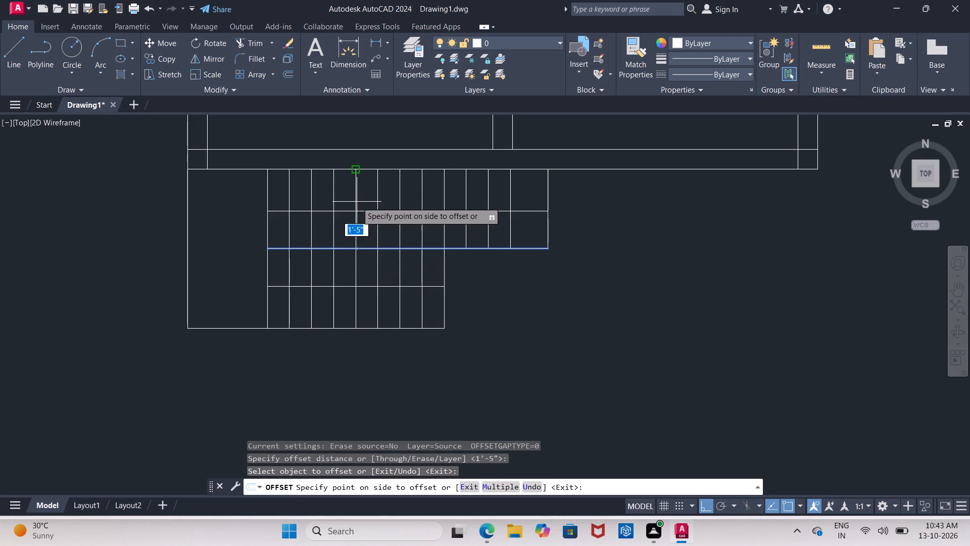
left_click(357, 202)
key("Escape")
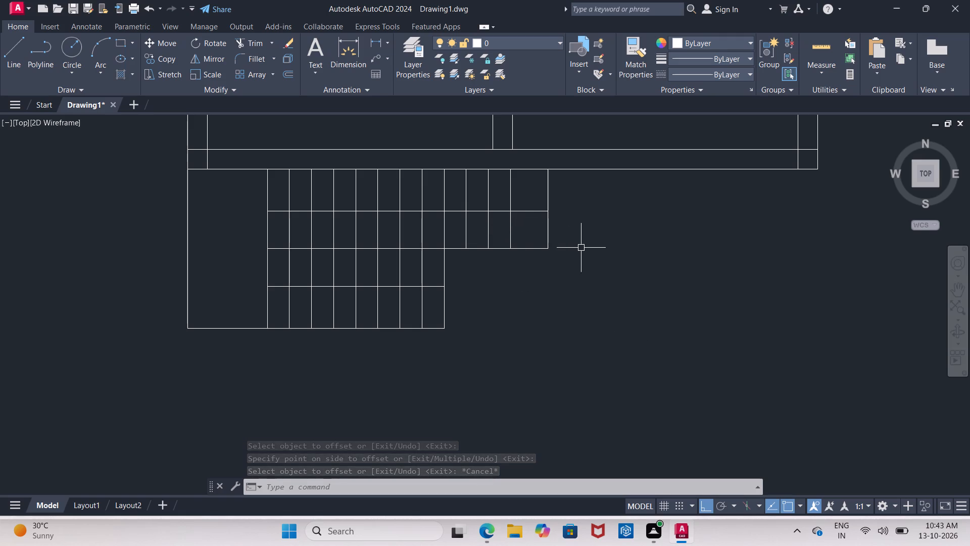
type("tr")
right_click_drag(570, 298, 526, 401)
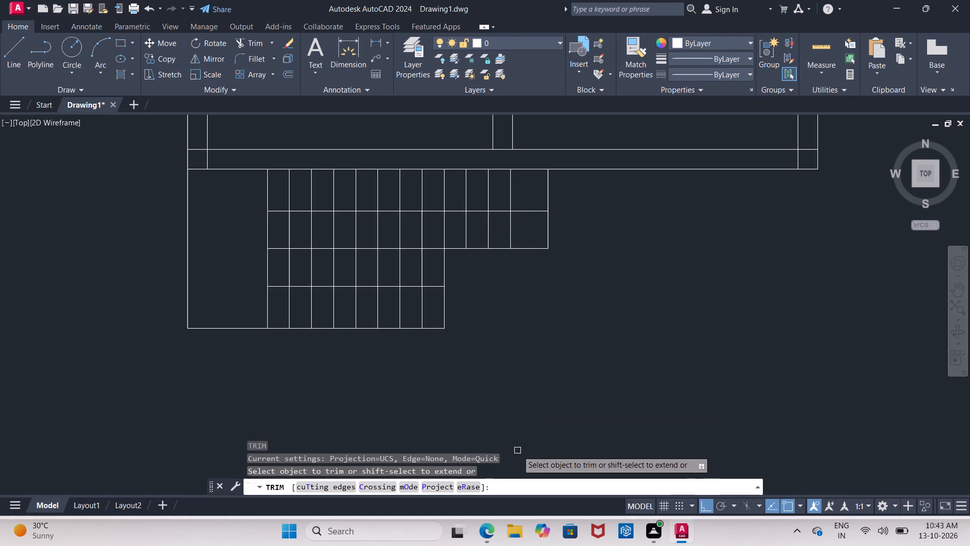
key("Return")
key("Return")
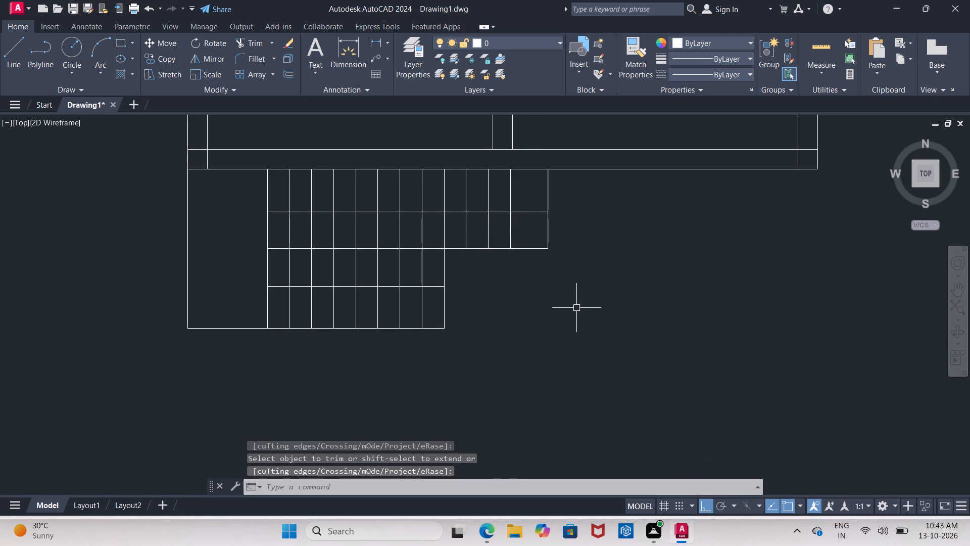
Trim the upper flight's centre line from the sixth vertical tread line to the flight's right end.
type("tr")
key("Return")
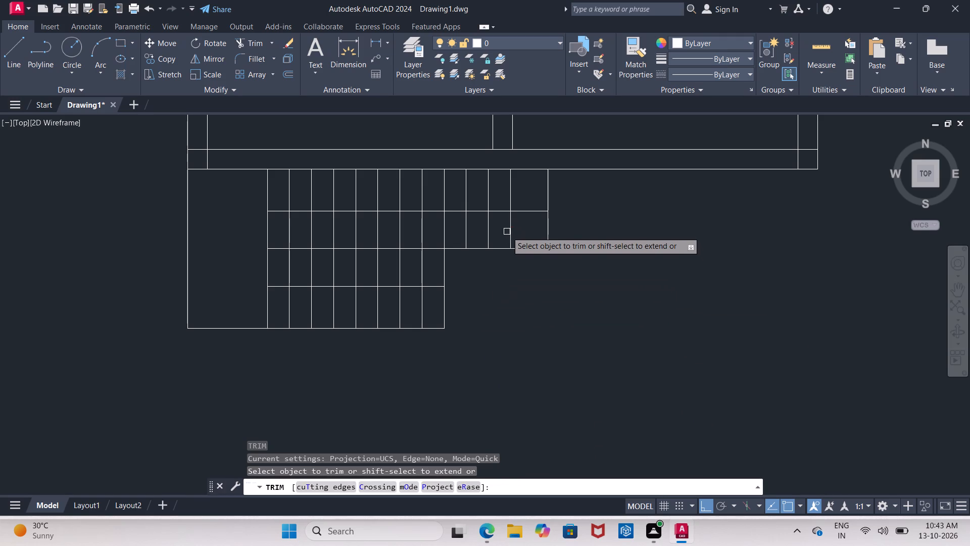
left_click(388, 211)
left_click(409, 209)
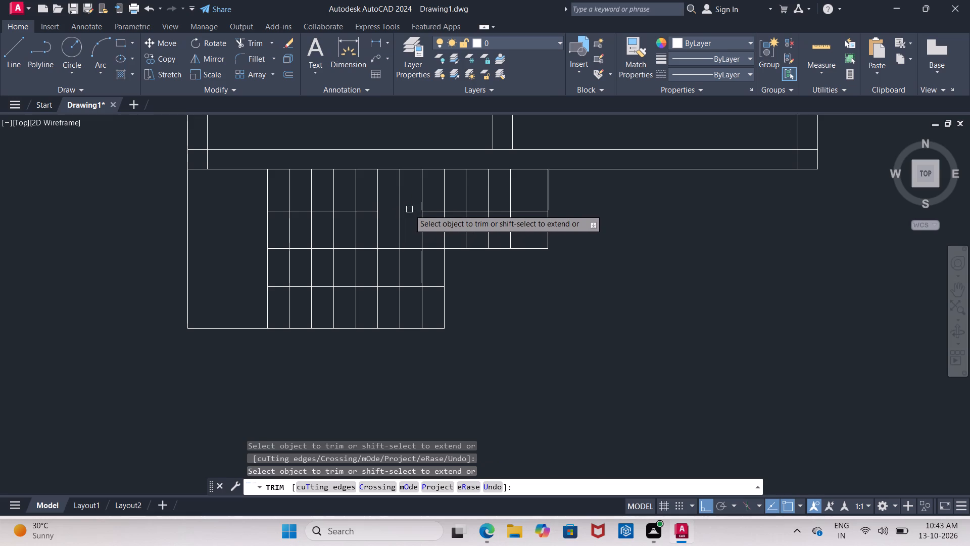
left_click(426, 212)
left_click(459, 212)
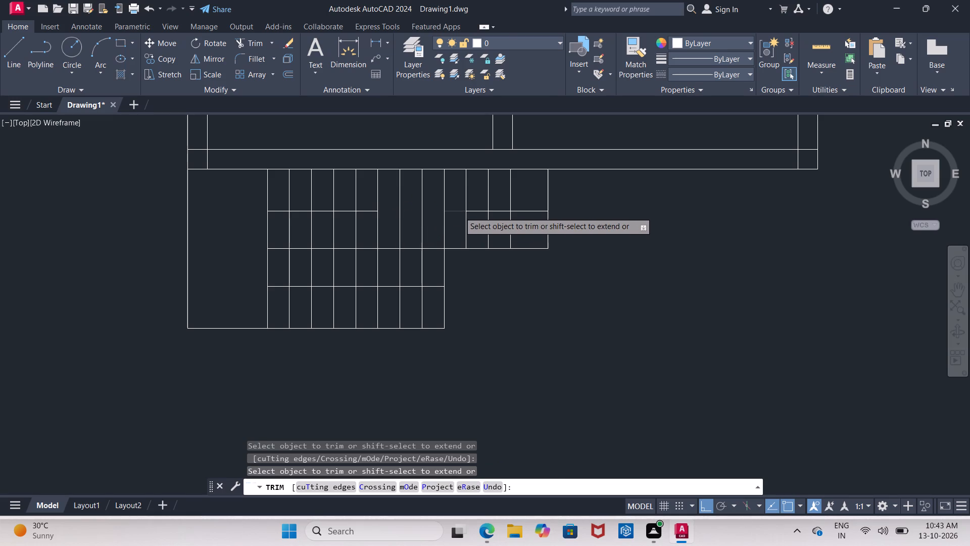
left_click(473, 211)
left_click(501, 210)
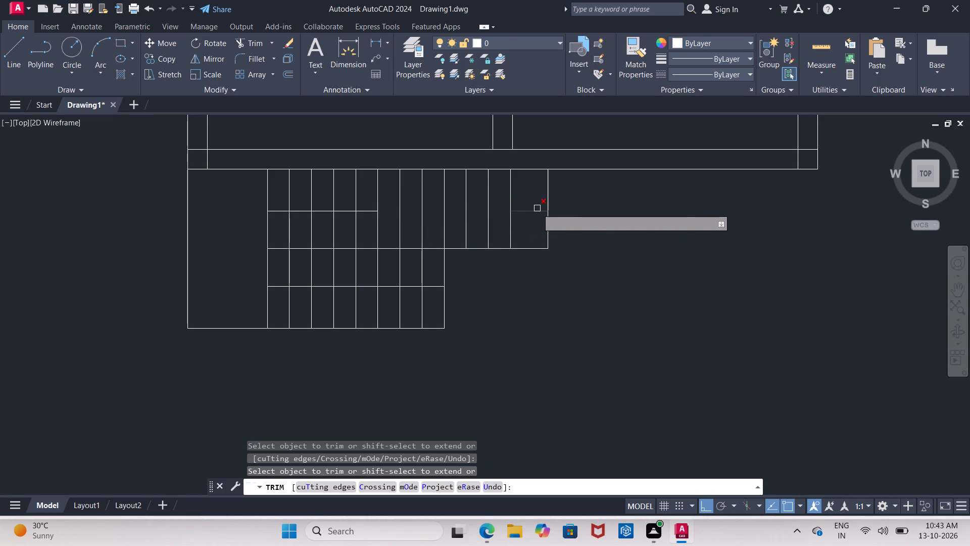
left_click(536, 210)
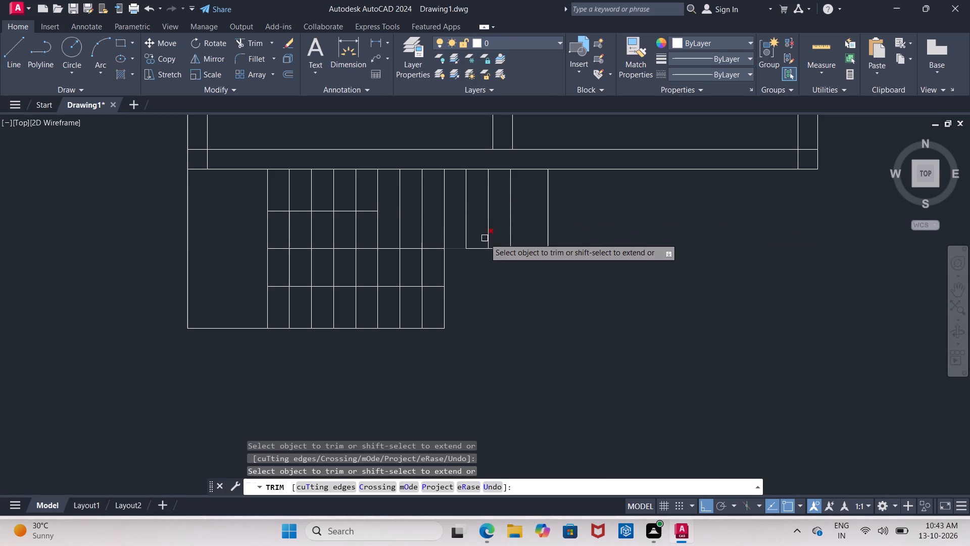
key("Escape")
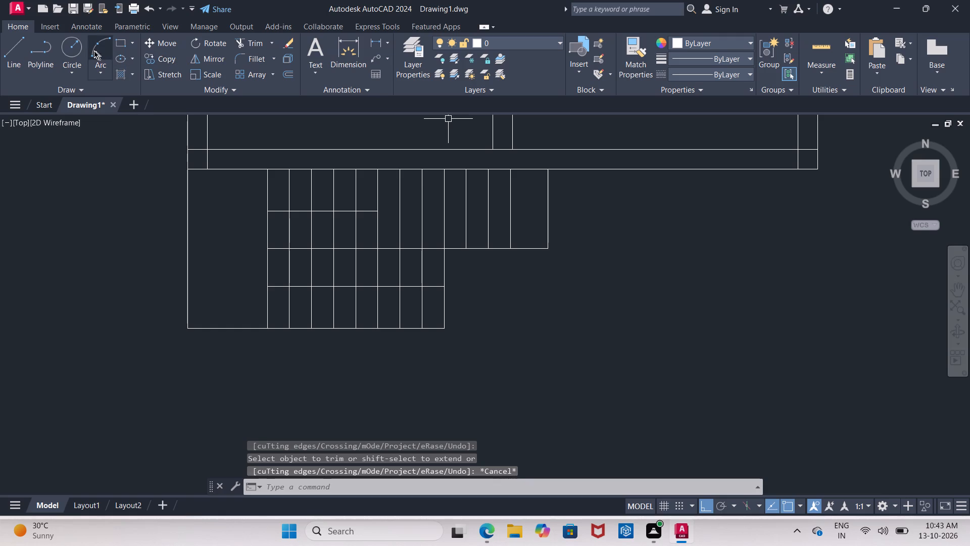
With Ortho off, draw a short diagonal line up and to the left from the upper centre line's right end as half an arrowhead.
left_click(17, 51)
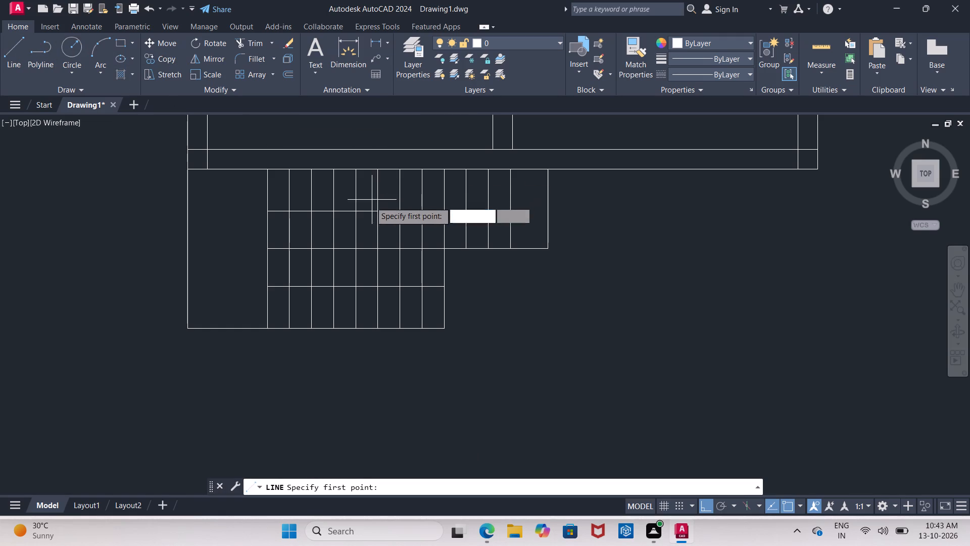
scroll(365, 205, "up", 2)
middle_click_drag(363, 202, 354, 219)
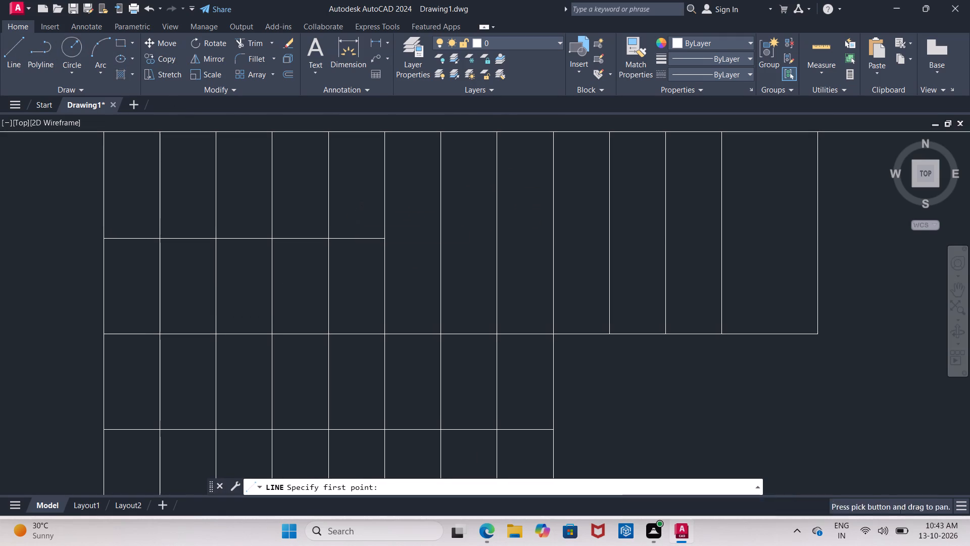
left_click(383, 242)
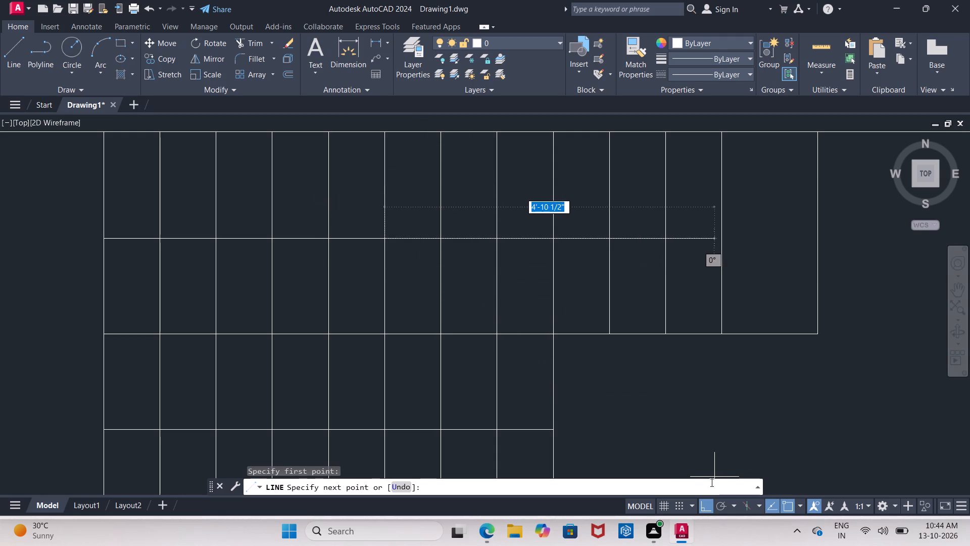
left_click(708, 504)
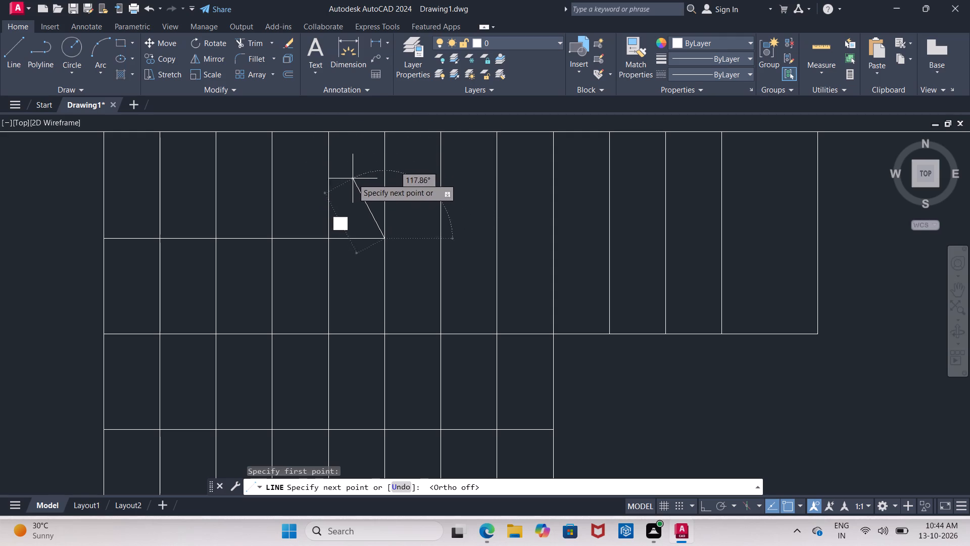
left_click(358, 212)
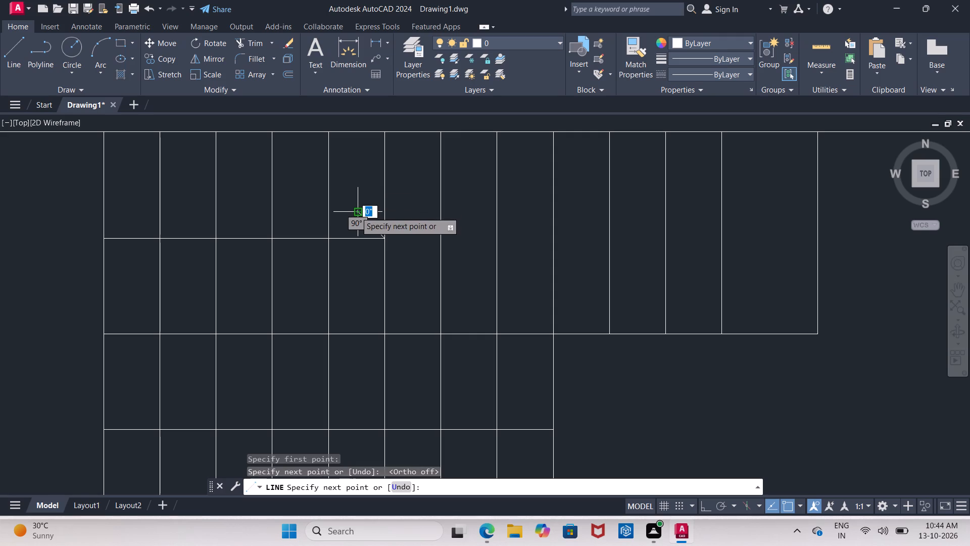
key("Escape")
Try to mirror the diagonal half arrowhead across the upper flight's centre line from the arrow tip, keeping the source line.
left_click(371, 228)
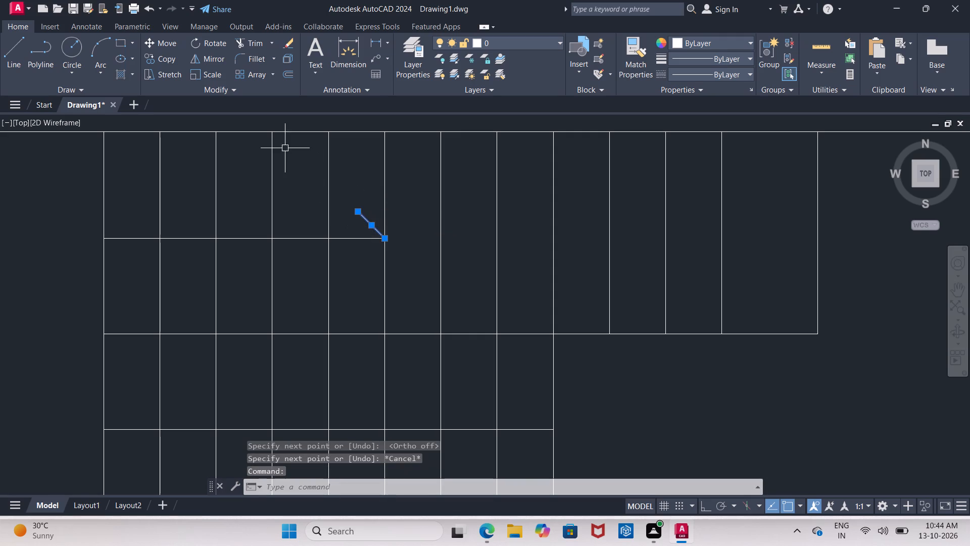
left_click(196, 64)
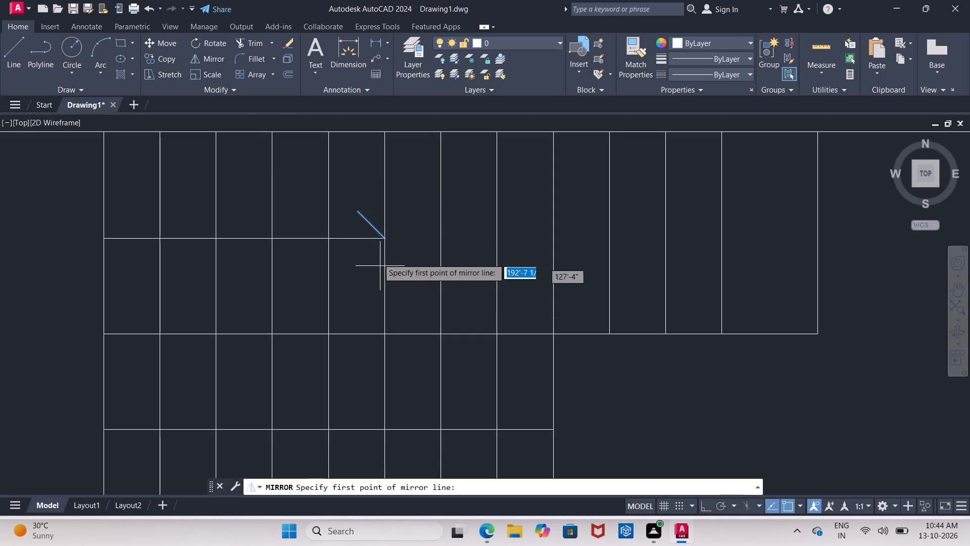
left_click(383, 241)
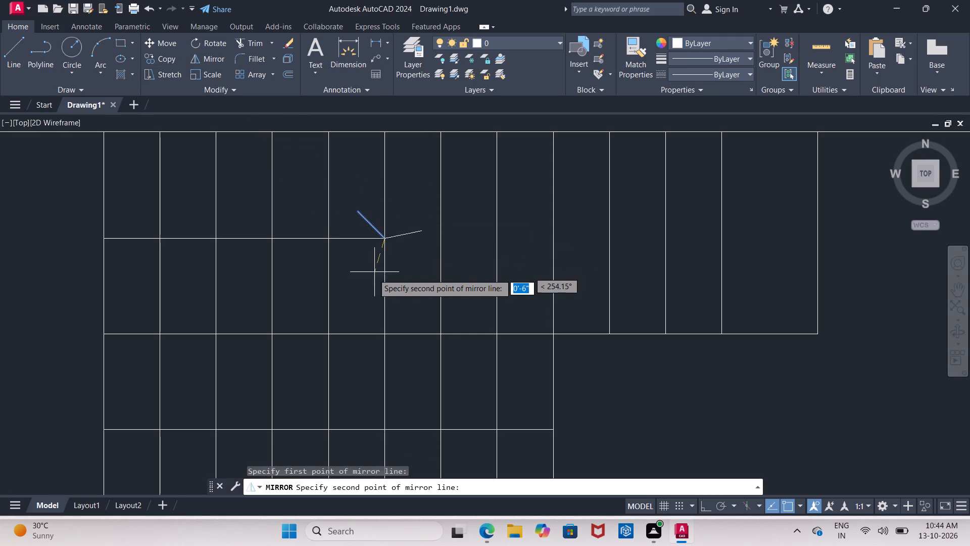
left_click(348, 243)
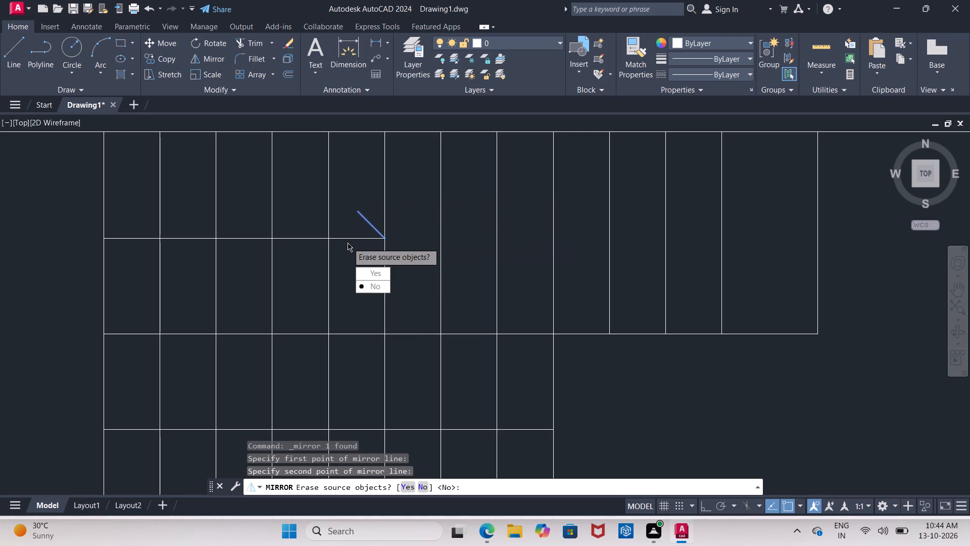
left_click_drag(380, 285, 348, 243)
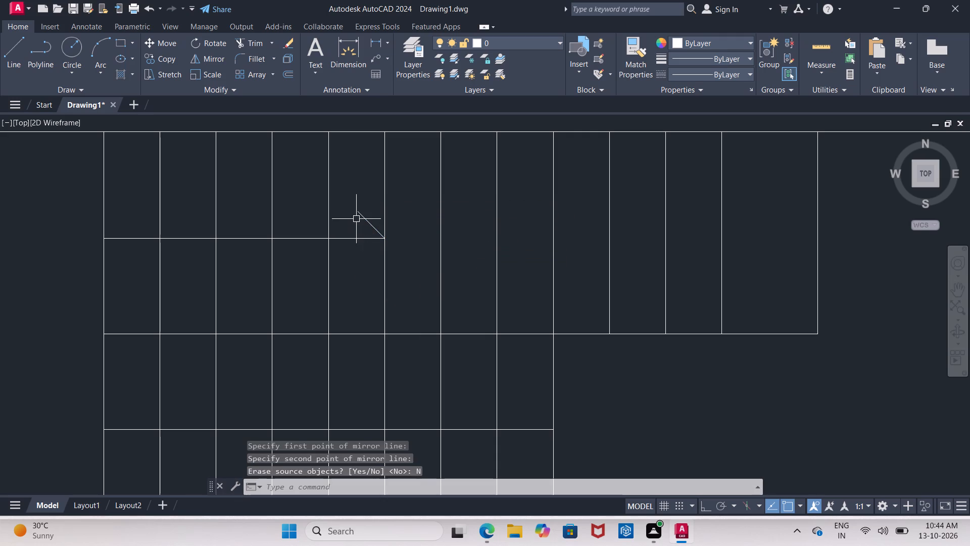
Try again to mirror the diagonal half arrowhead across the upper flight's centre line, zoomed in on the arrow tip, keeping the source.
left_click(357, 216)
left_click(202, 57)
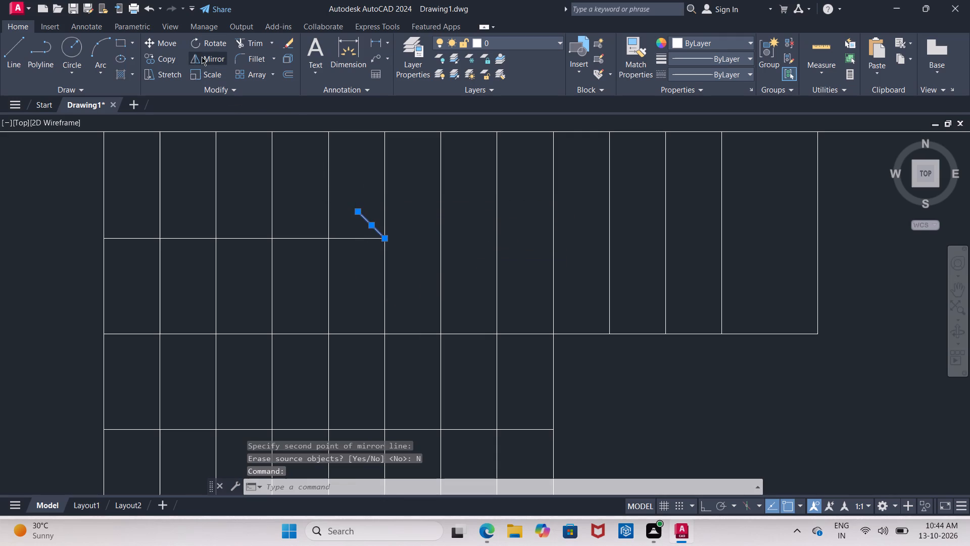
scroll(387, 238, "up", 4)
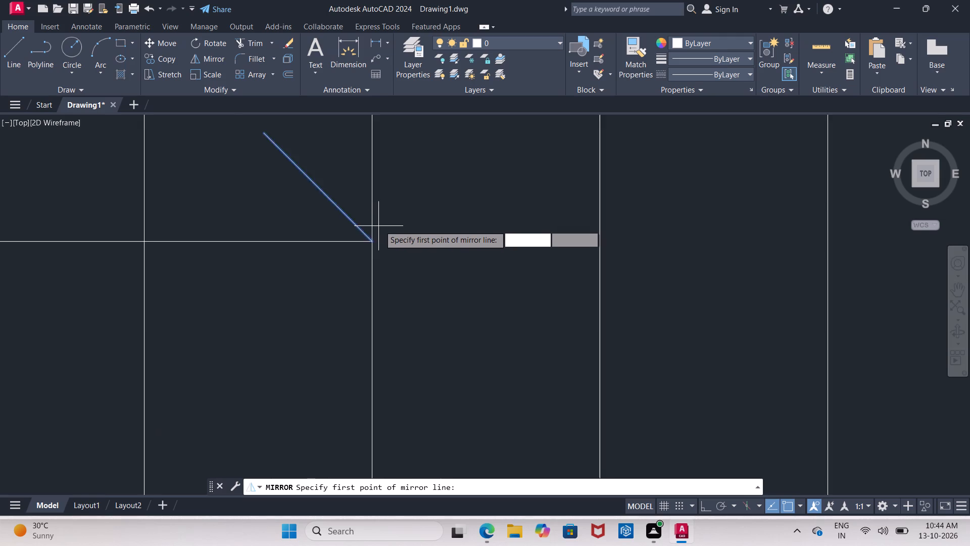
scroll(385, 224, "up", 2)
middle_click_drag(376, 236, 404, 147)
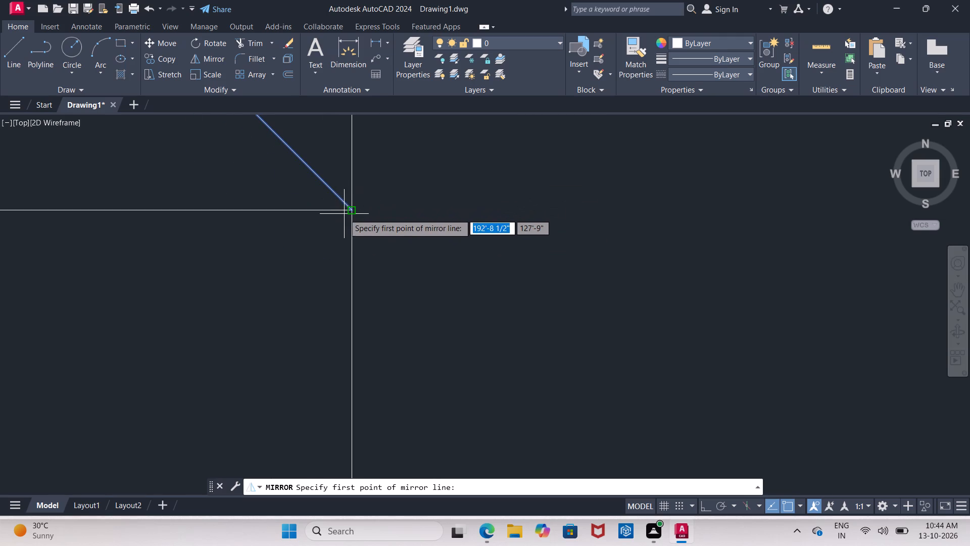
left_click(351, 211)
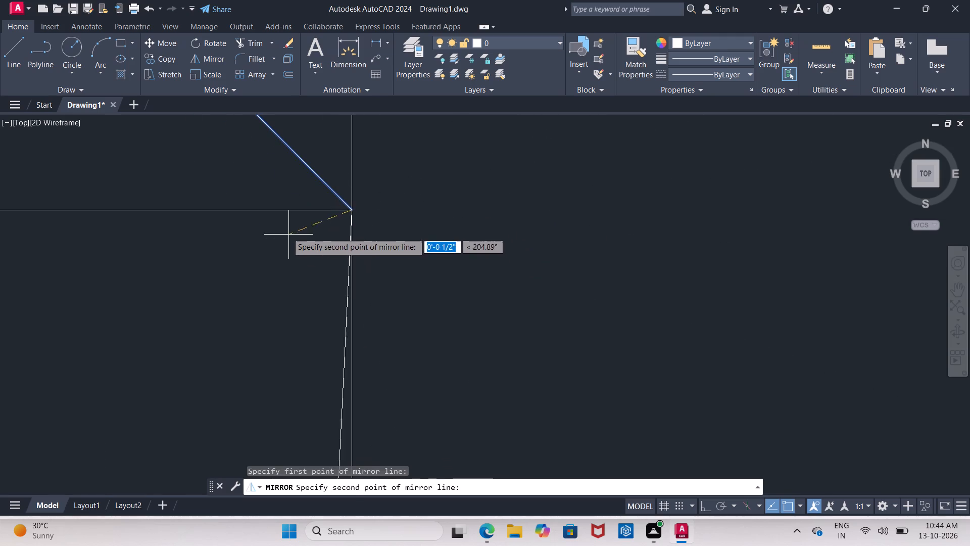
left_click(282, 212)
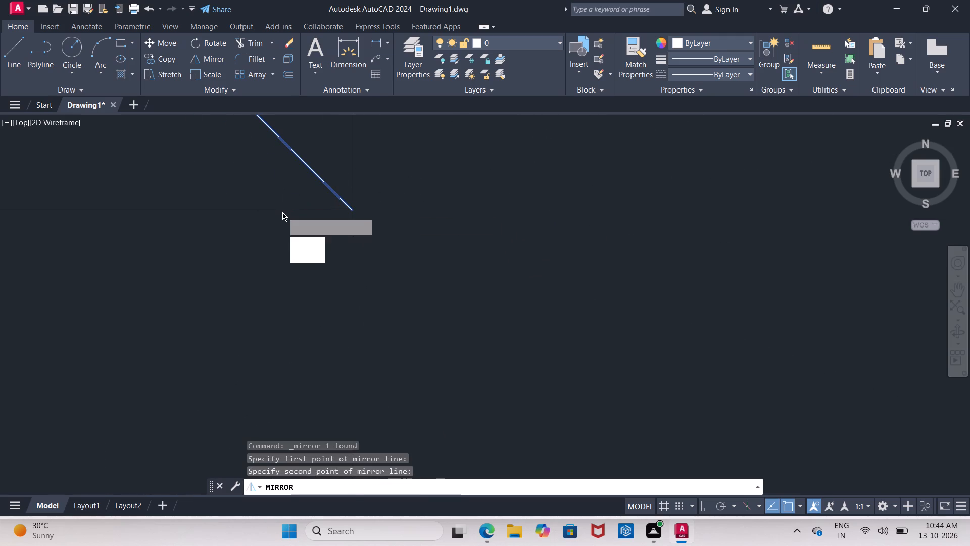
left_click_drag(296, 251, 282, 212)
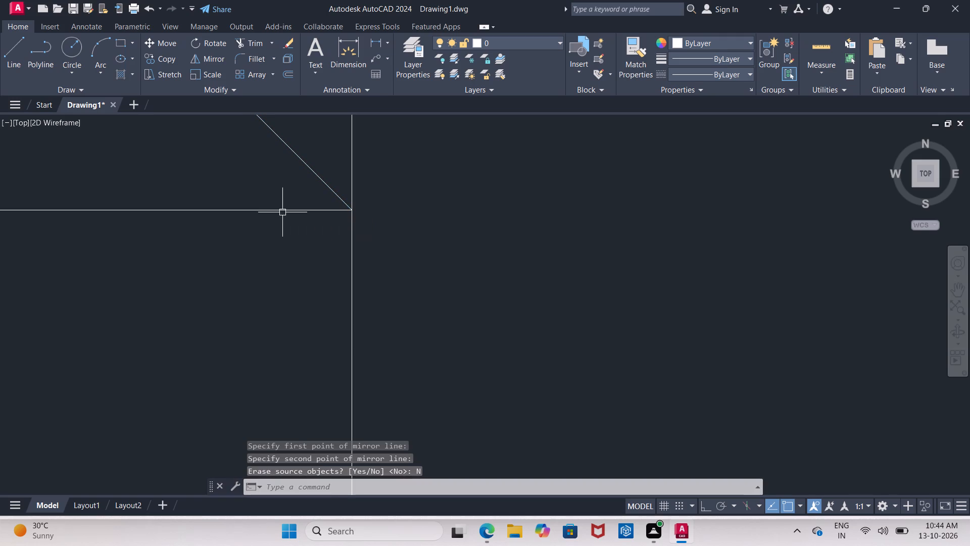
Copy the diagonal arrowhead line 1'-5" straight down from the arrow tip onto the line dividing the two stair flights.
scroll(287, 213, "down", 4)
left_click(283, 195)
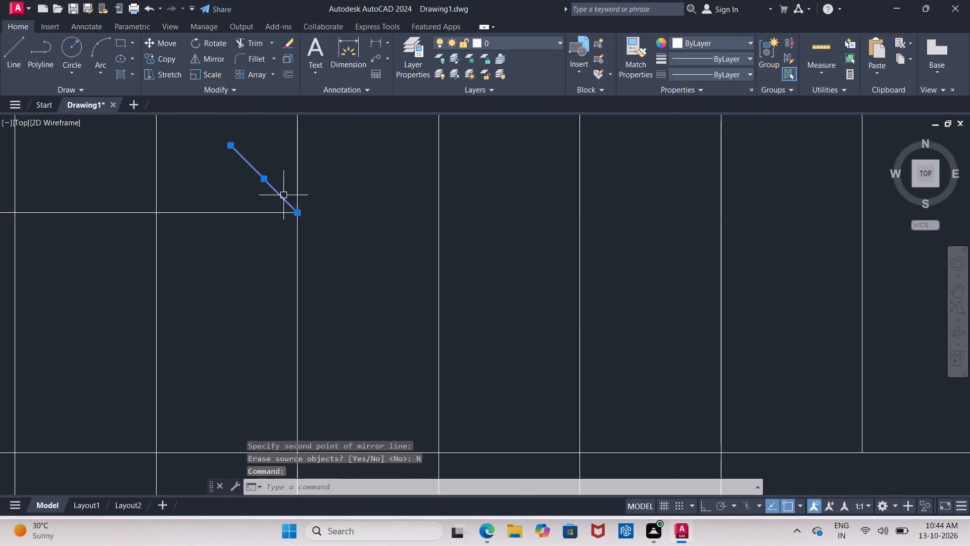
left_click(170, 59)
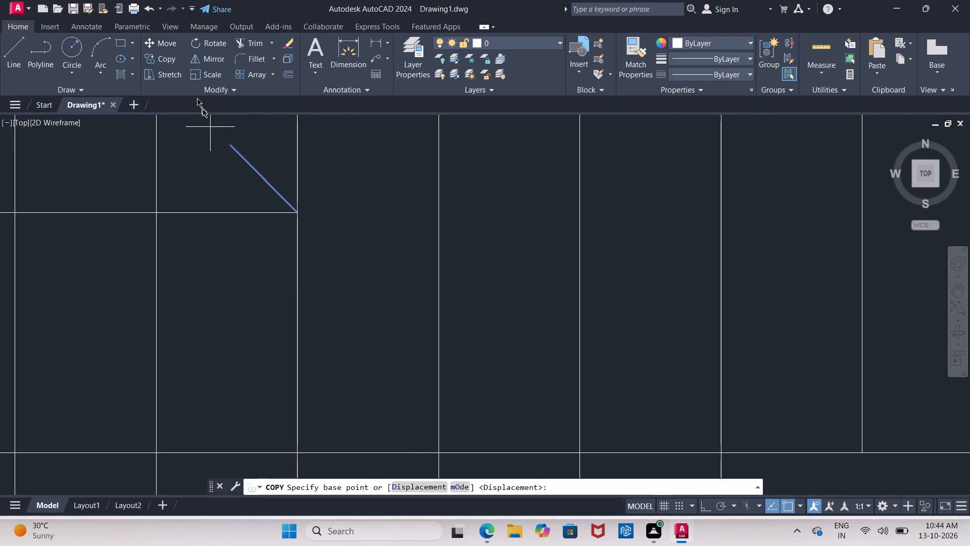
left_click(295, 212)
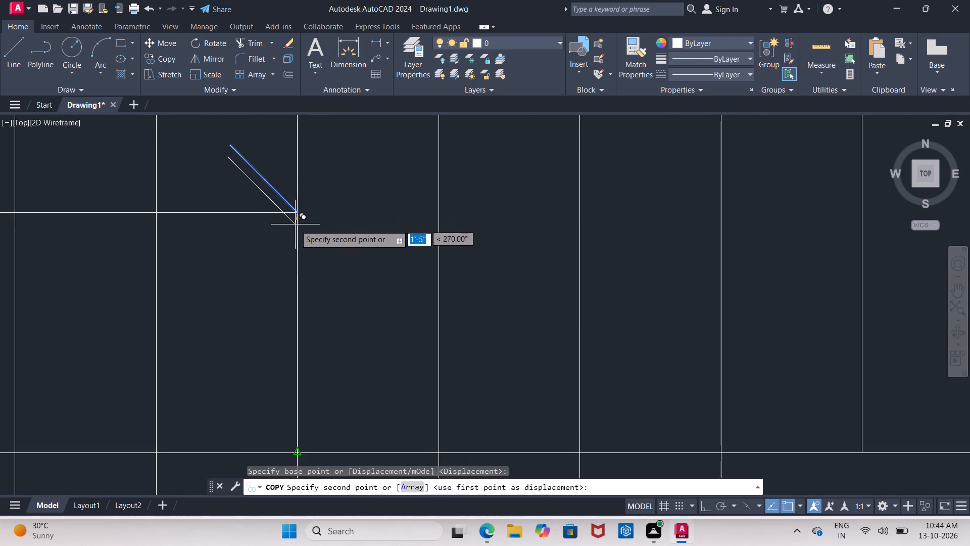
left_click(297, 291)
key("Escape")
Mirror the copied diagonal across the line dividing the stair flights, erasing the source line.
middle_click_drag(304, 274, 260, 173)
scroll(304, 274, "down", 1)
left_click(236, 261)
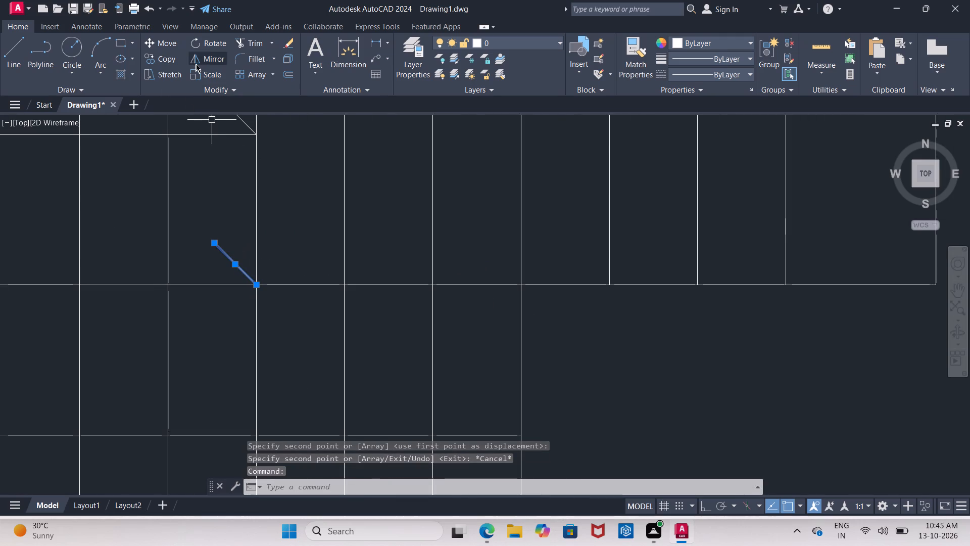
left_click(196, 64)
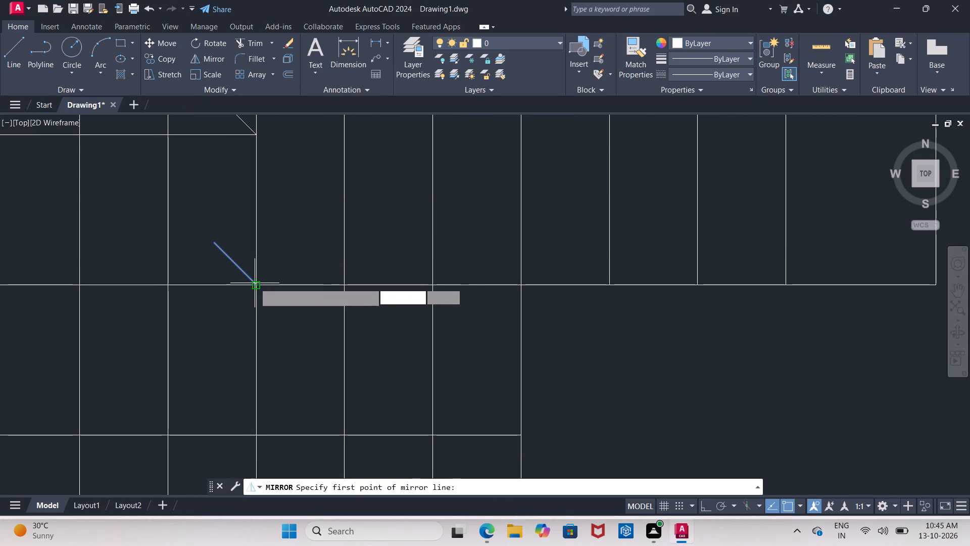
left_click(255, 283)
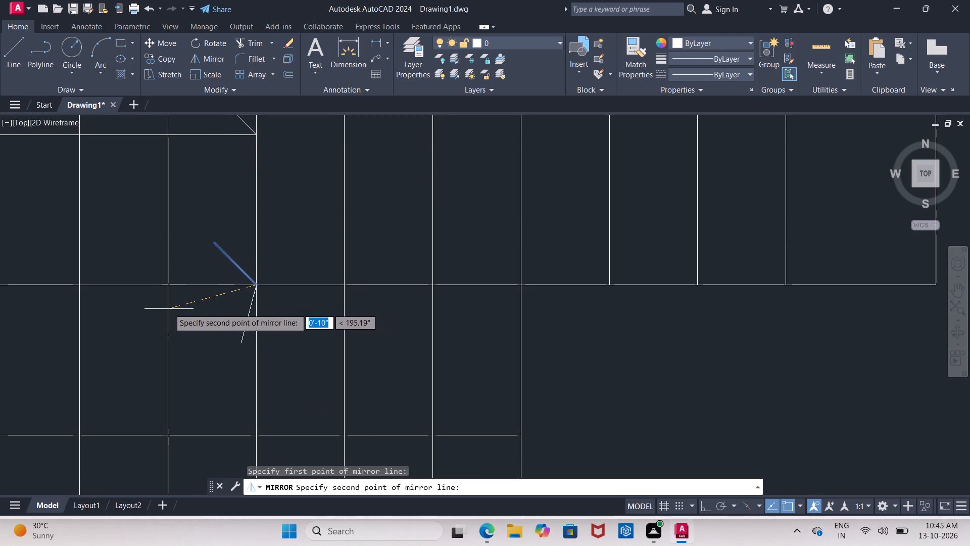
left_click(167, 285)
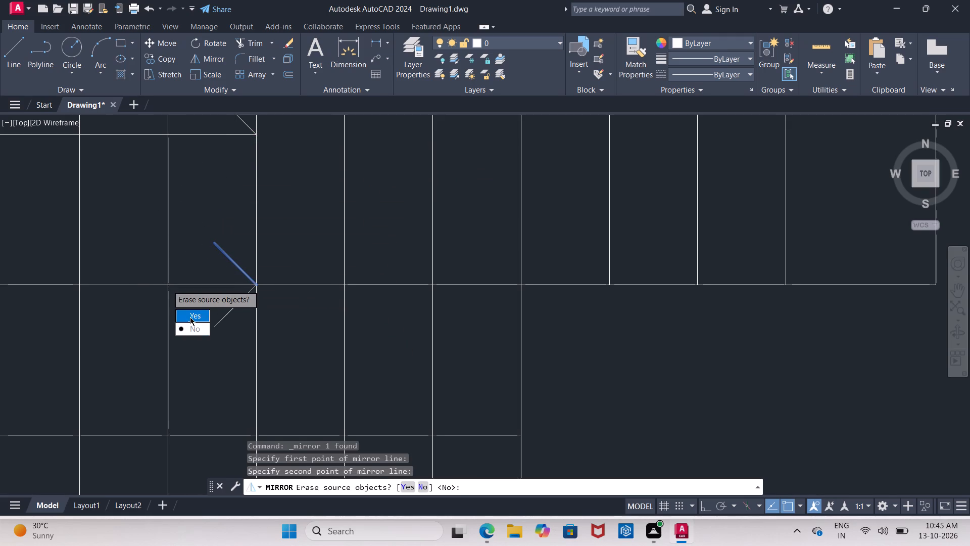
left_click_drag(189, 314, 167, 285)
Move the mirrored diagonal 1'-5" up by its upper end to the upper centre line's tip as the lower half of the arrowhead.
left_click(230, 309)
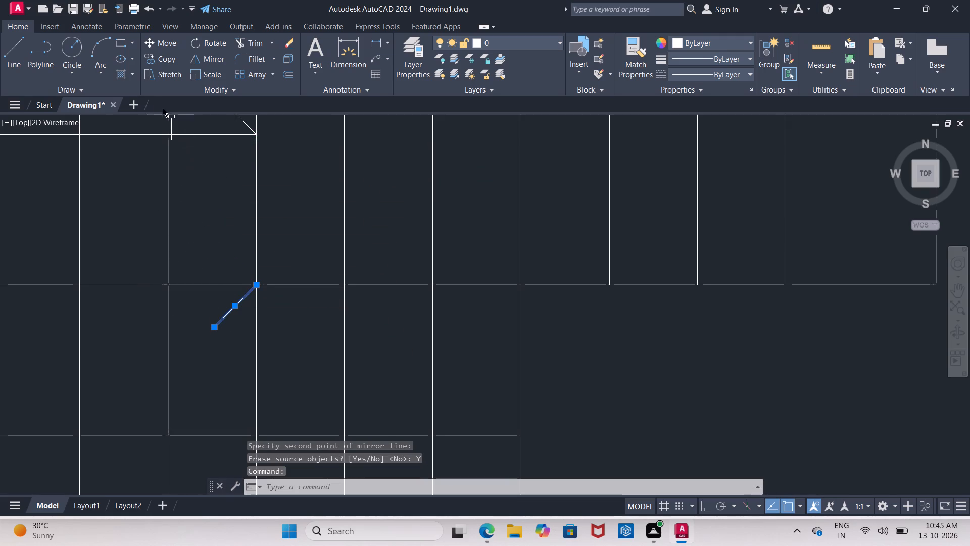
left_click(160, 46)
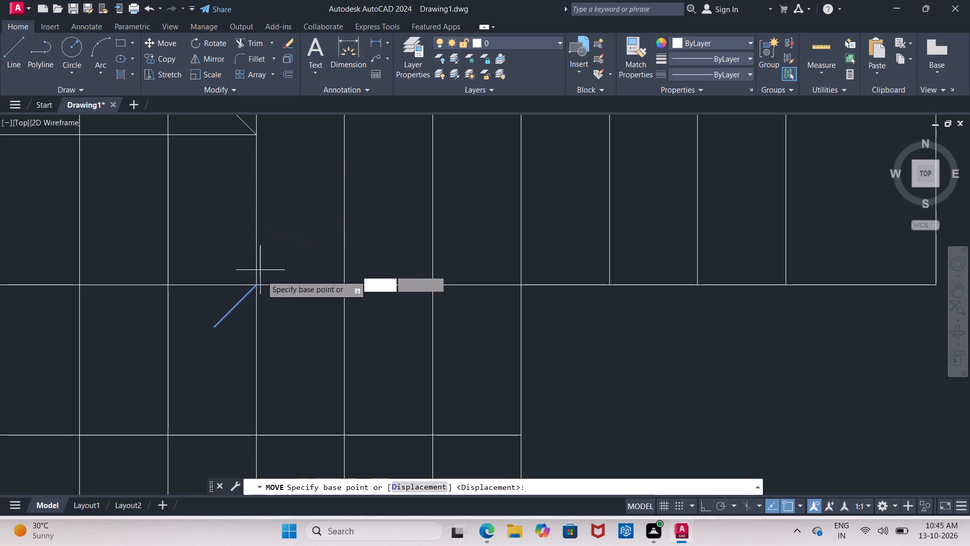
left_click(255, 285)
scroll(235, 142, "up", 2)
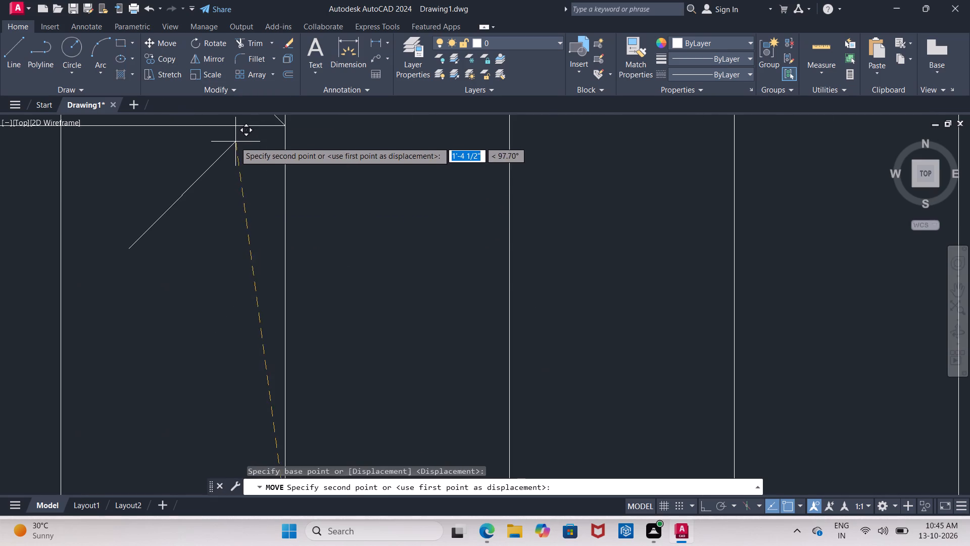
middle_click_drag(235, 141, 223, 181)
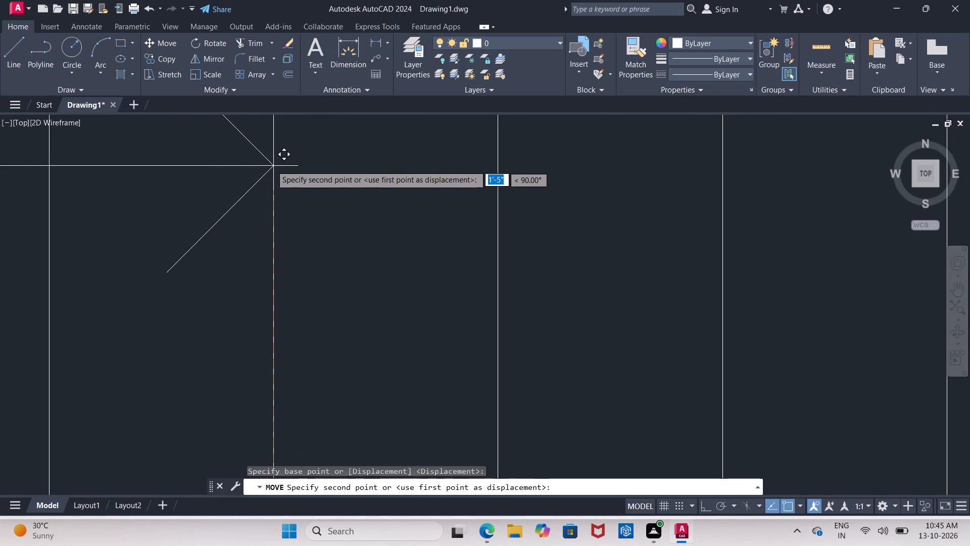
left_click(273, 165)
key("Escape")
Draw a vertical line joining the back ends of the two diagonals to close the triangular arrowhead.
scroll(265, 167, "down", 4)
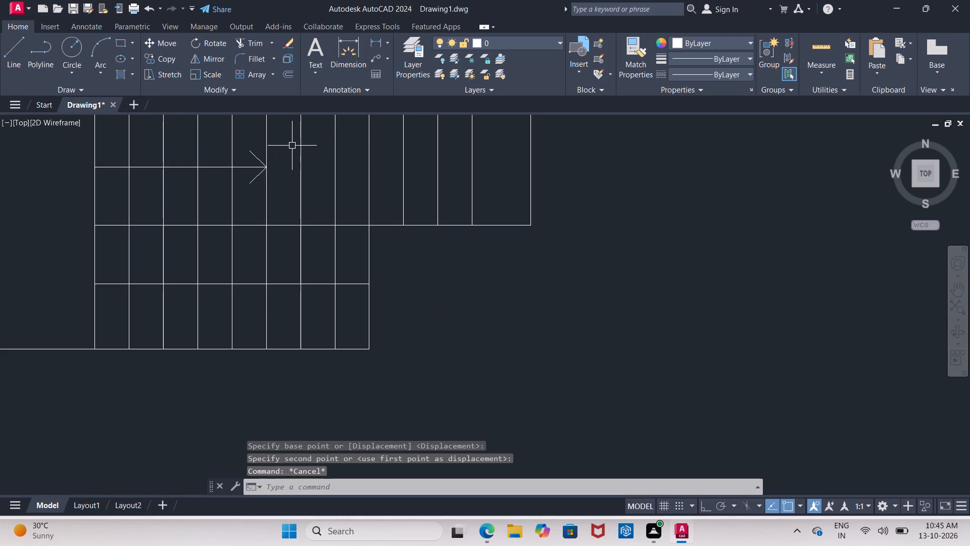
scroll(278, 156, "up", 2)
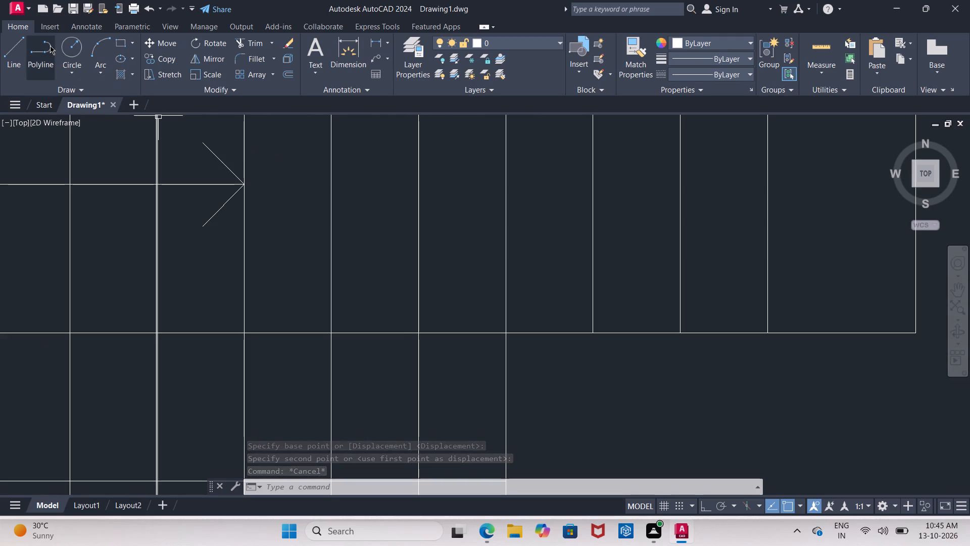
left_click(14, 59)
left_click_drag(201, 142, 201, 149)
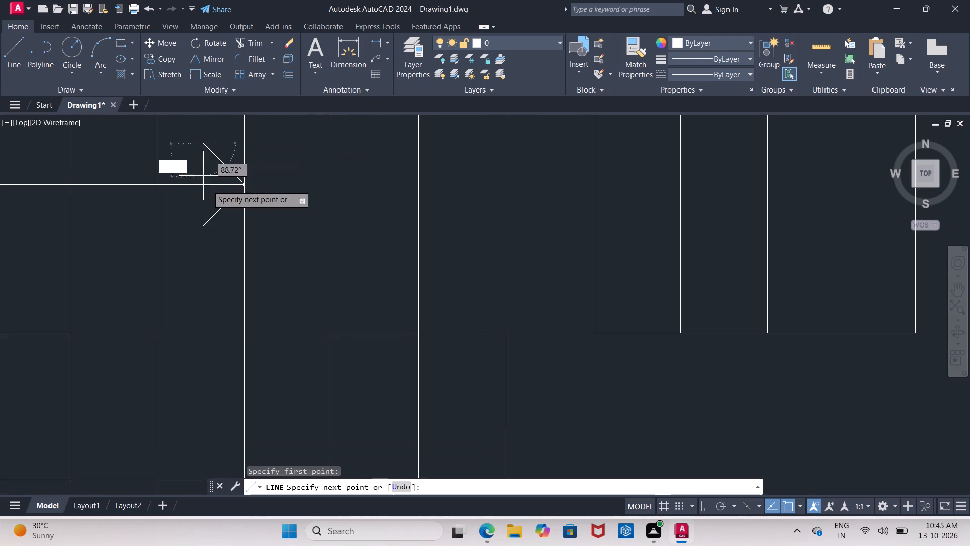
left_click(204, 228)
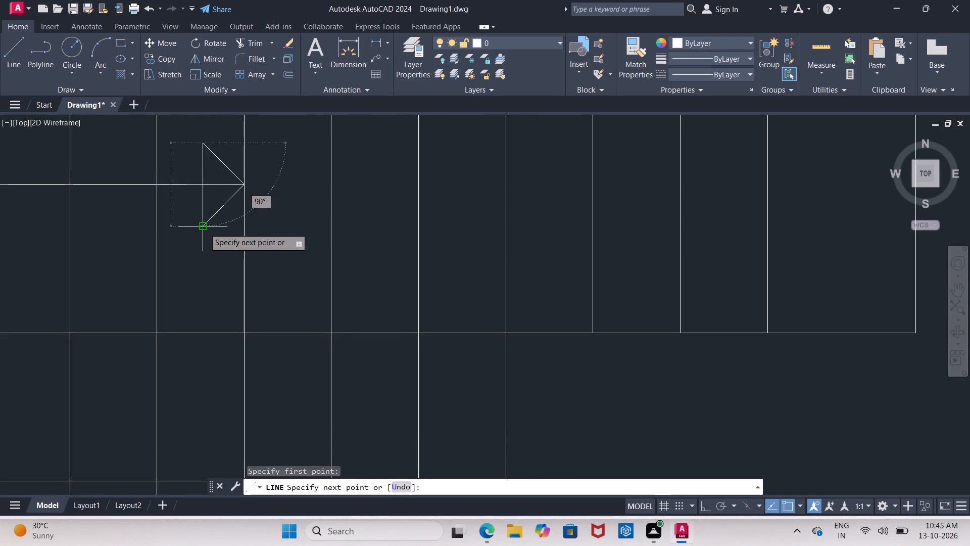
key("Escape")
Trim the part of the upper flight's centre line that lies inside the triangular arrowhead.
key("t")
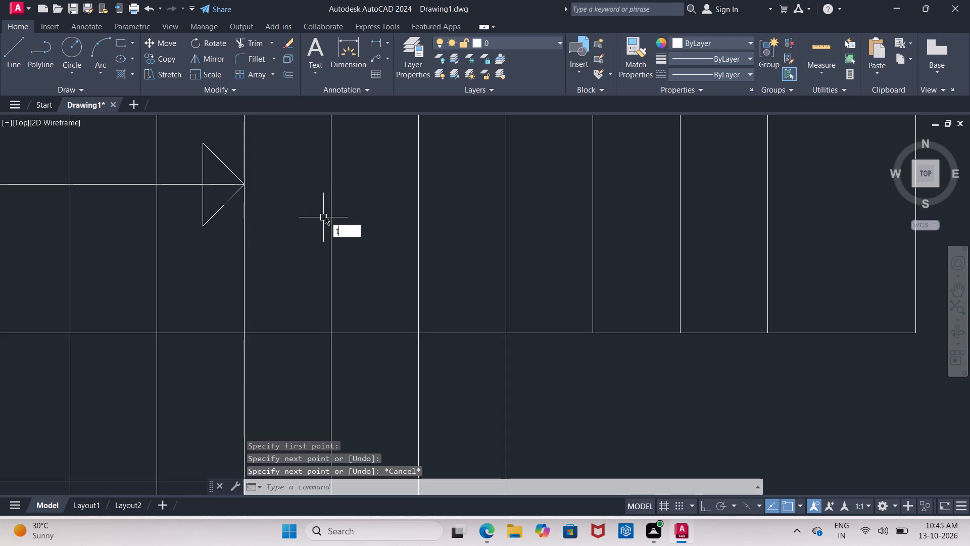
key("r")
left_click(360, 242)
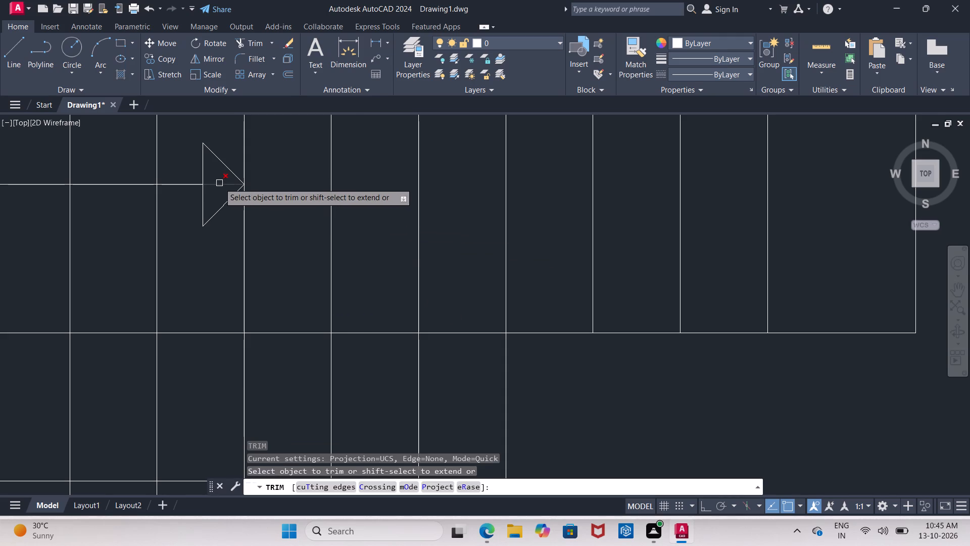
left_click(219, 183)
scroll(225, 183, "down", 3)
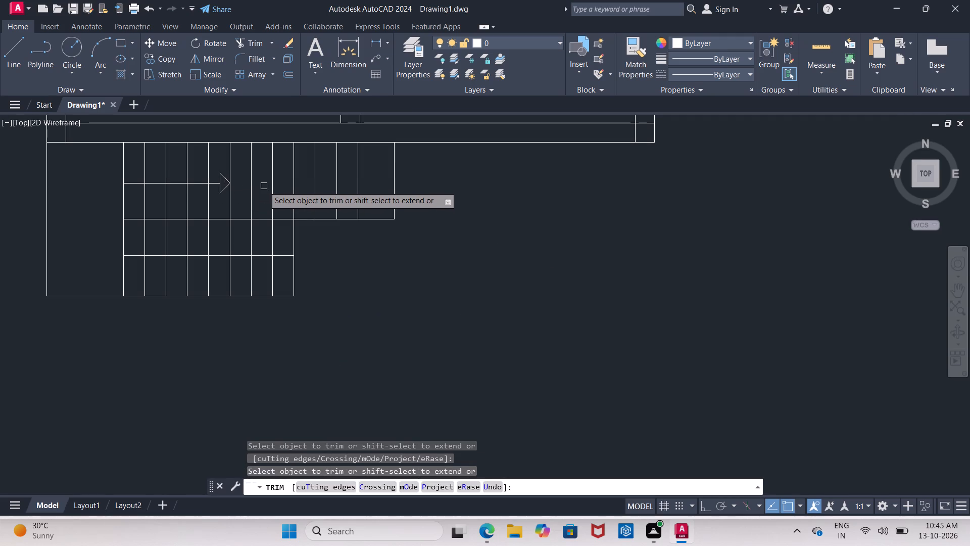
key("Escape")
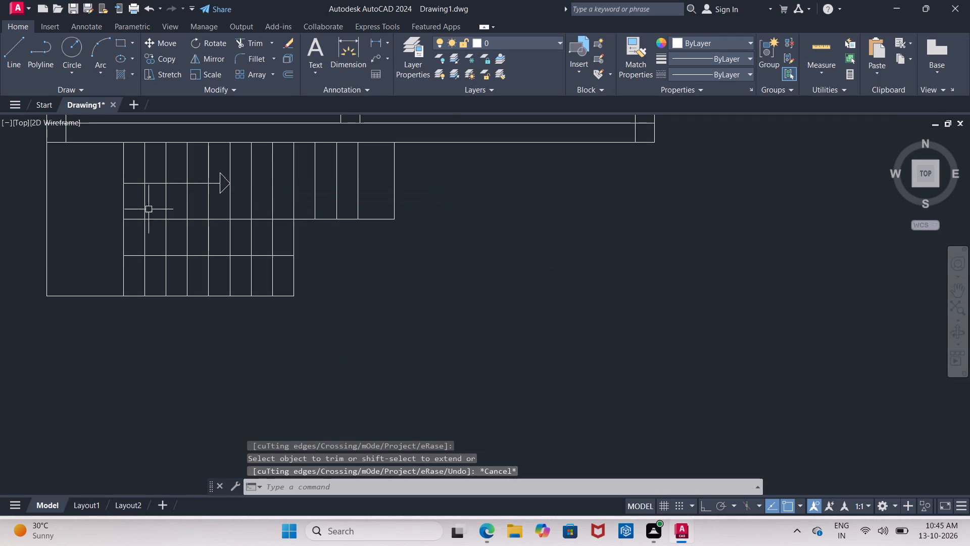
Offset the stair's leftmost vertical tread line 1'5" to the left into the landing.
scroll(142, 208, "up", 1)
key("o")
key("Return")
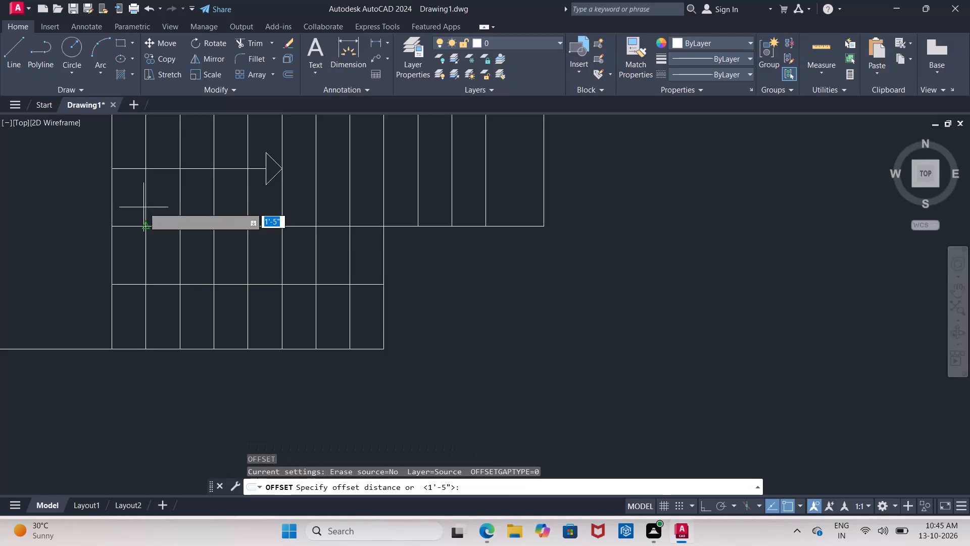
type("1'5\"")
key("Return")
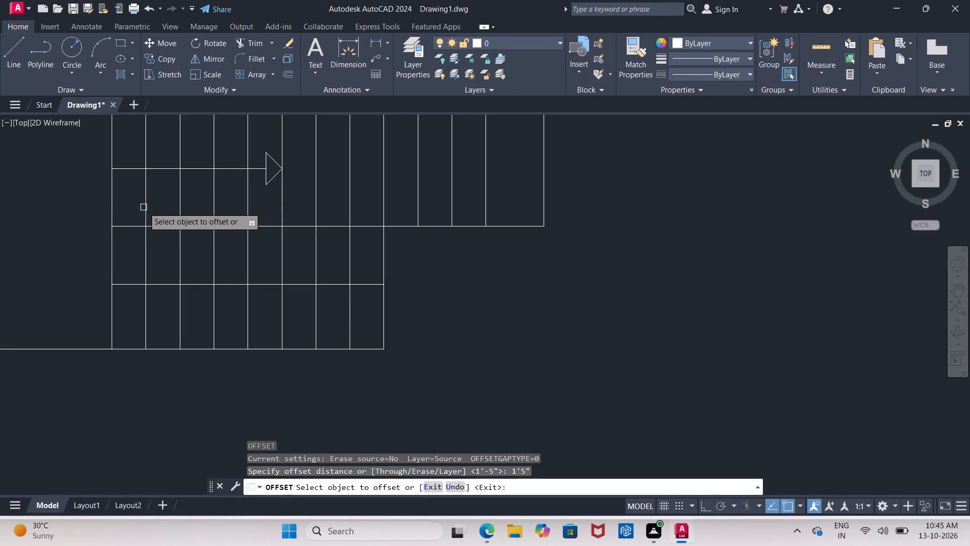
left_click(110, 193)
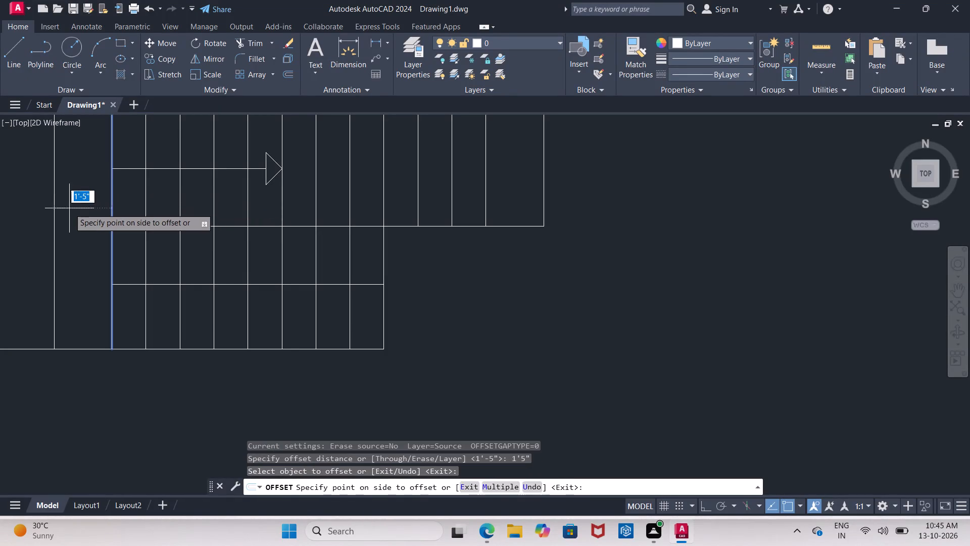
left_click(69, 208)
scroll(75, 207, "down", 3)
scroll(78, 208, "up", 2)
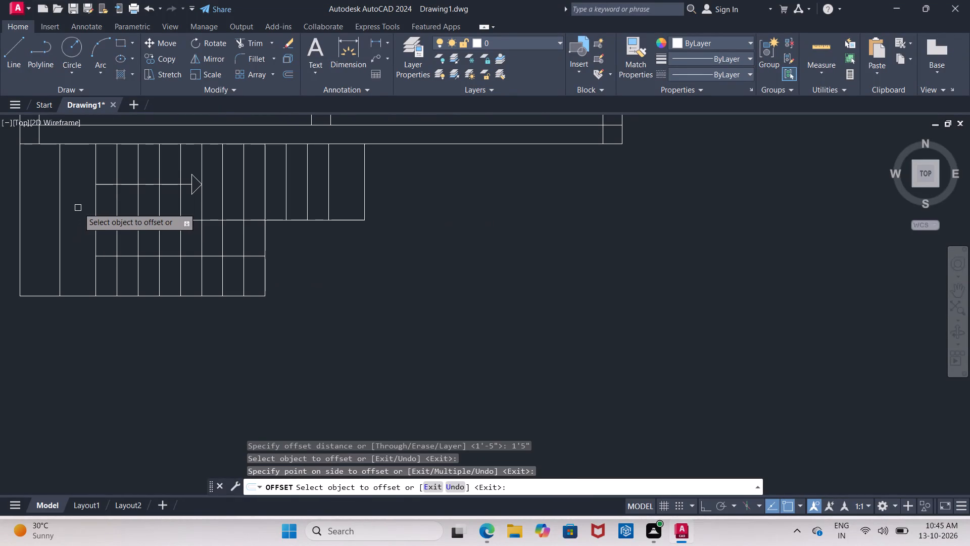
key("Escape")
Extend the centre lines of the upper and lower flights to the vertical offset line in the landing.
type("ex")
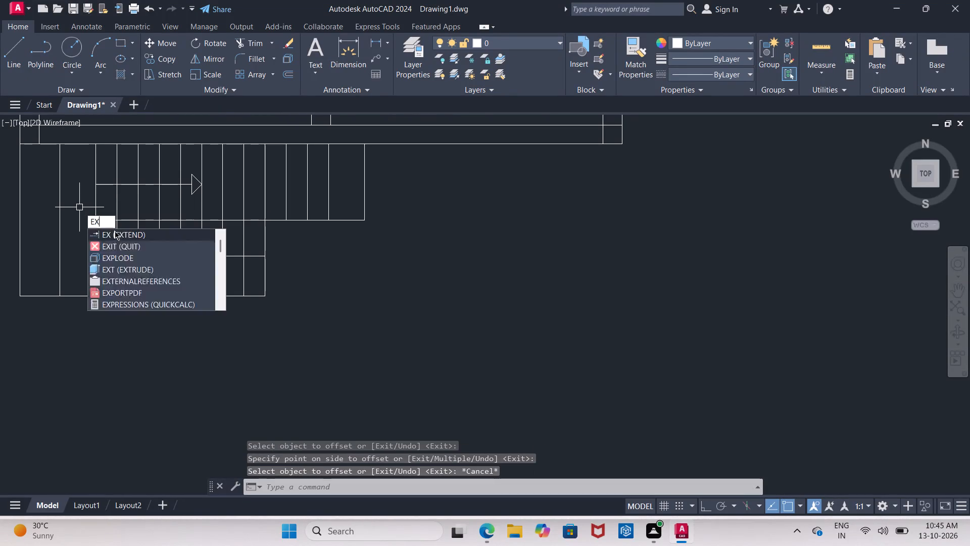
left_click(115, 232)
left_click(113, 187)
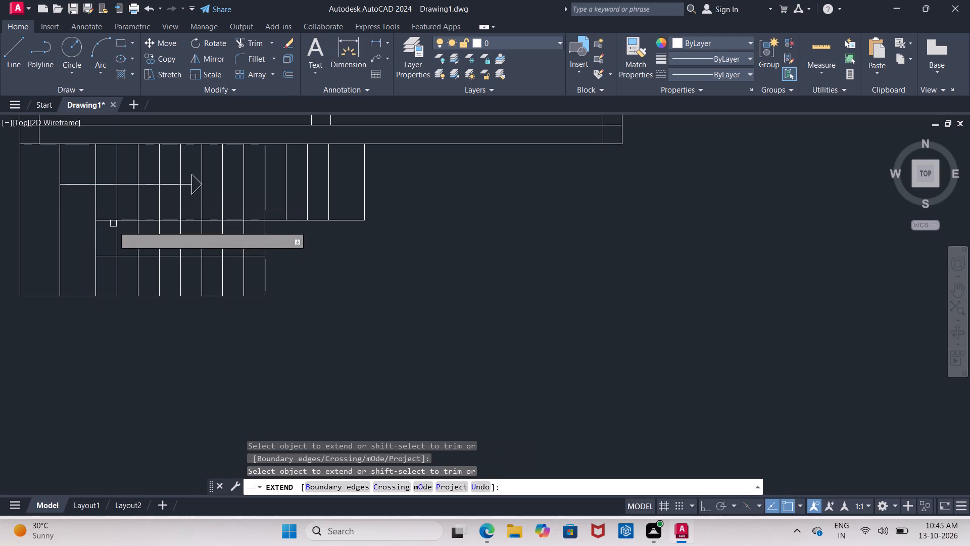
left_click(111, 258)
key("Escape")
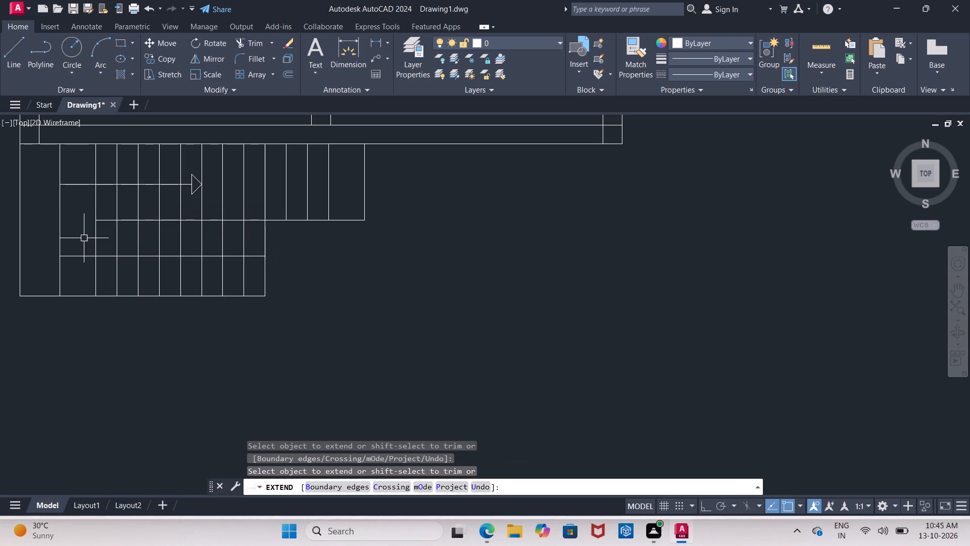
Trim the landing's vertical arrow line above the upper centre line and below the lower centre line.
type("tr")
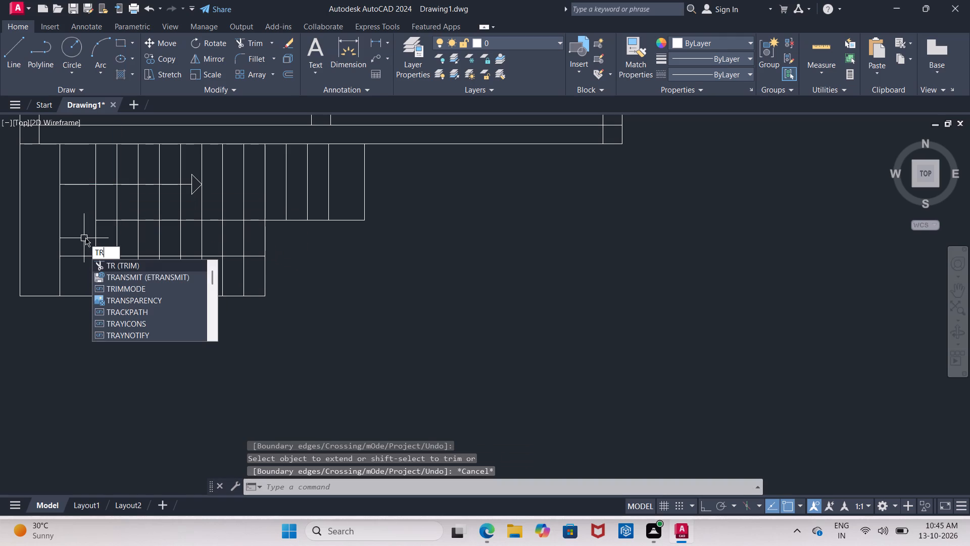
left_click(100, 270)
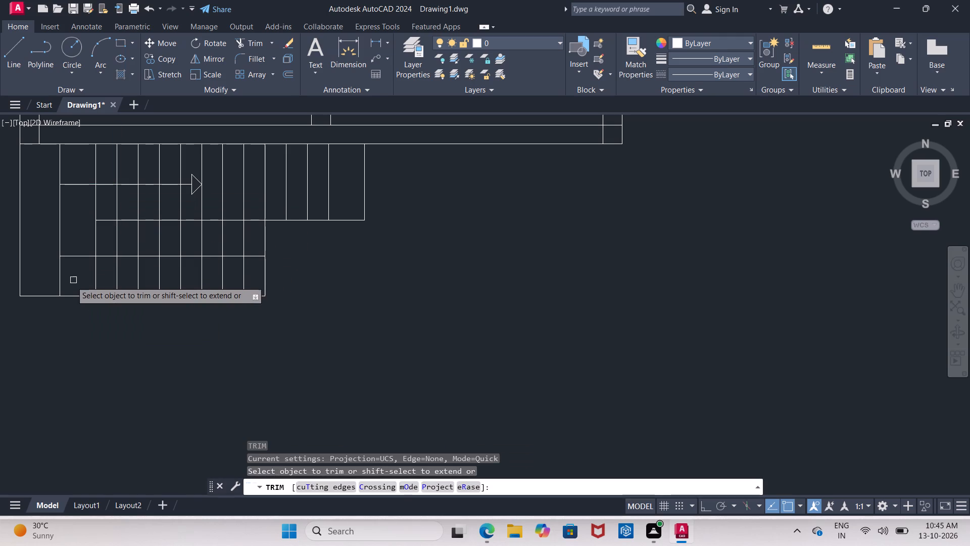
left_click(61, 283)
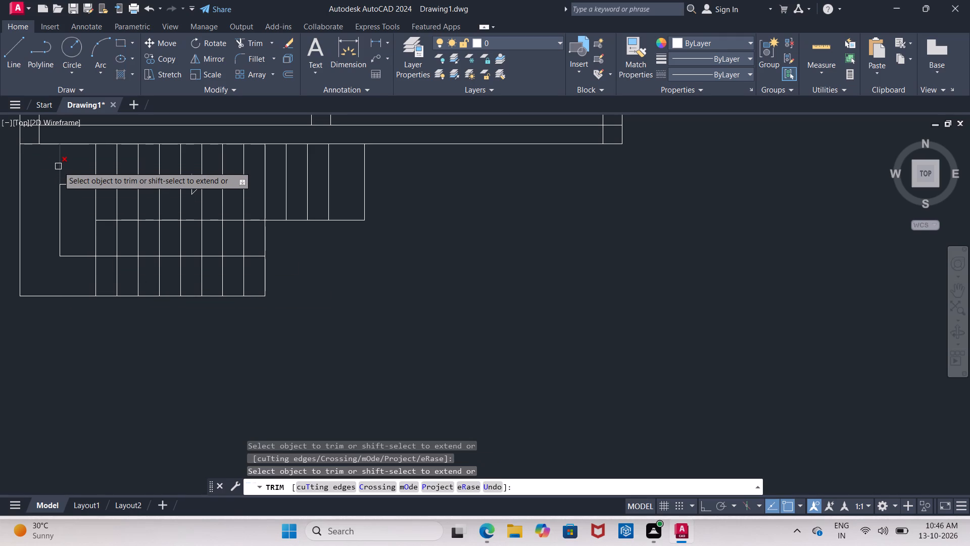
left_click(58, 166)
scroll(60, 166, "down", 1)
middle_click_drag(61, 168, 90, 232)
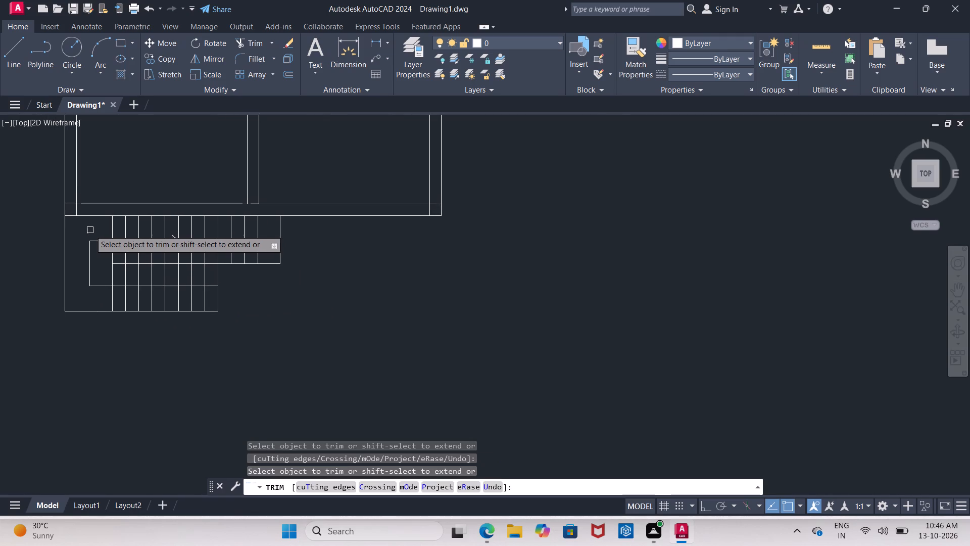
scroll(70, 209, "up", 1)
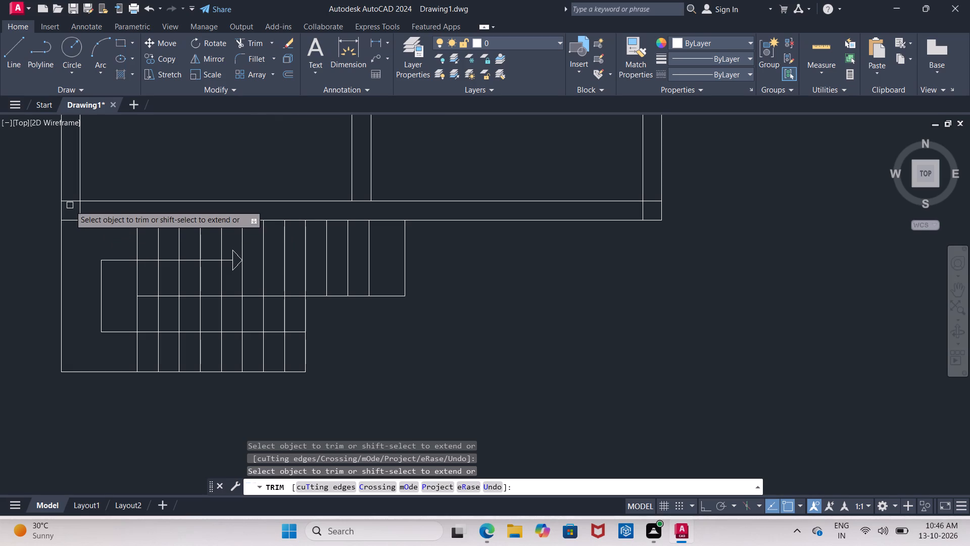
middle_click_drag(136, 154, 135, 213)
scroll(133, 212, "down", 2)
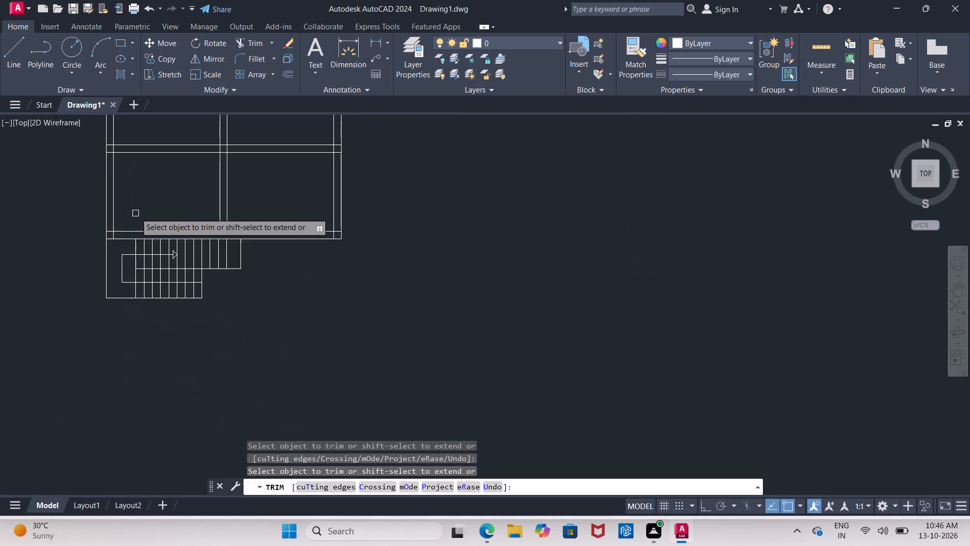
key("Escape")
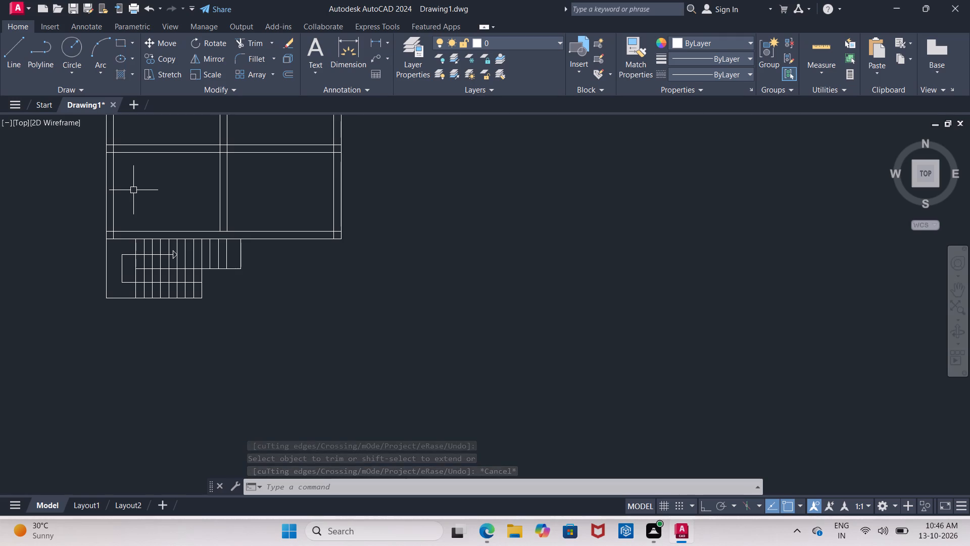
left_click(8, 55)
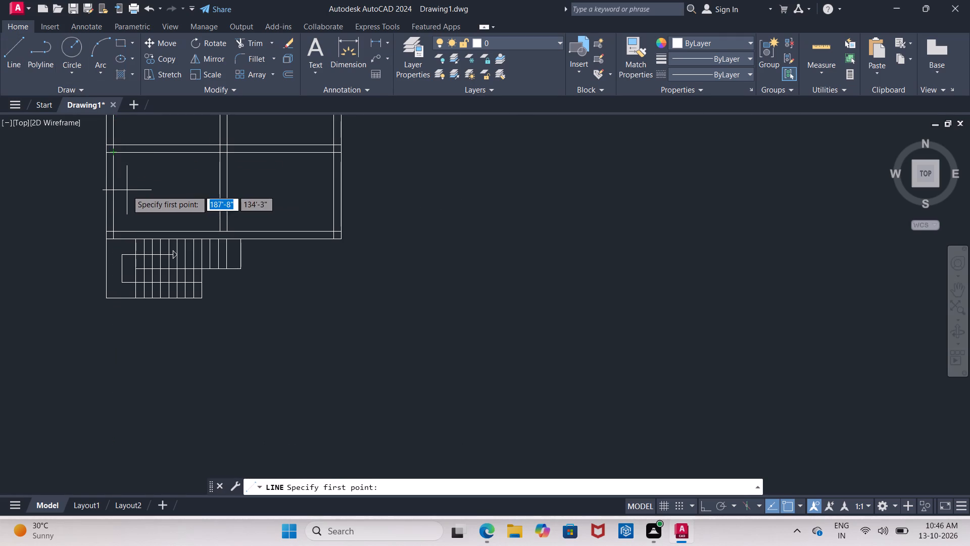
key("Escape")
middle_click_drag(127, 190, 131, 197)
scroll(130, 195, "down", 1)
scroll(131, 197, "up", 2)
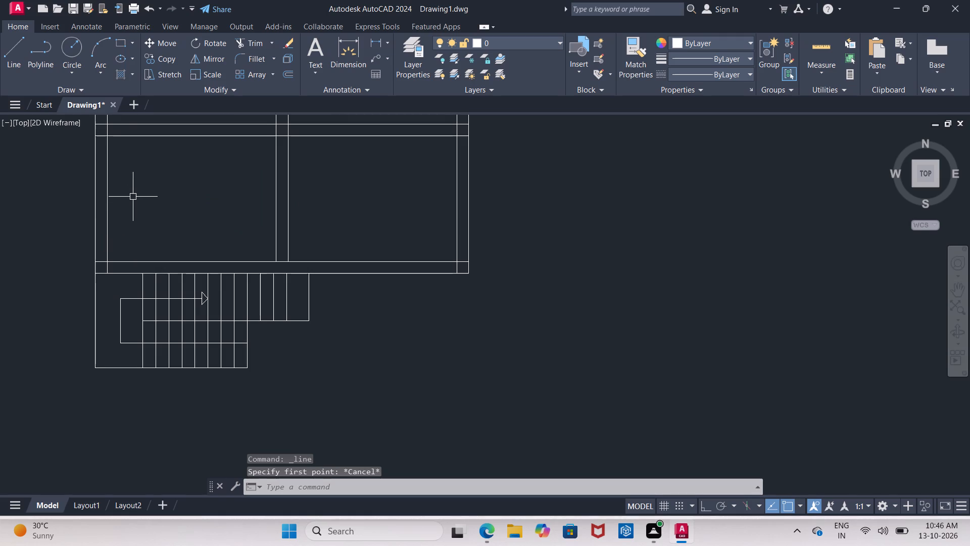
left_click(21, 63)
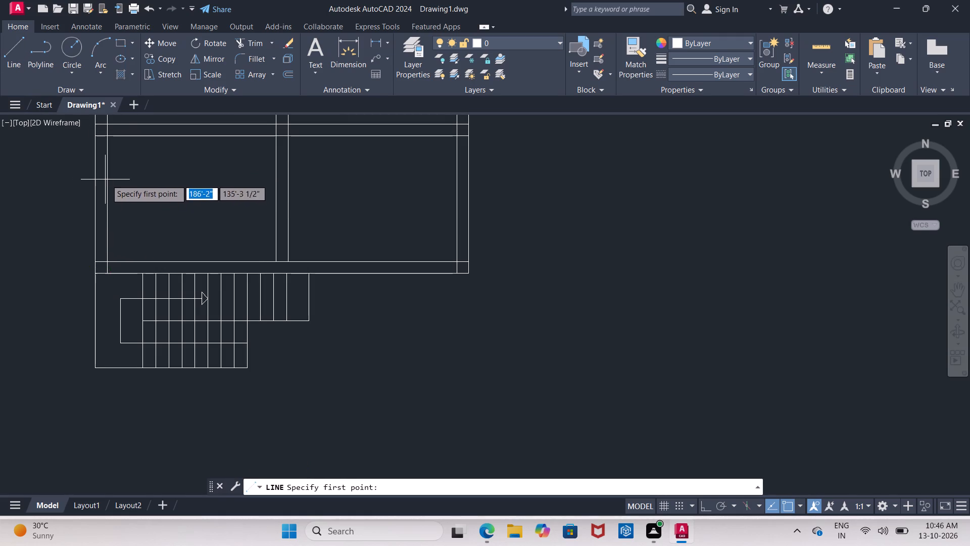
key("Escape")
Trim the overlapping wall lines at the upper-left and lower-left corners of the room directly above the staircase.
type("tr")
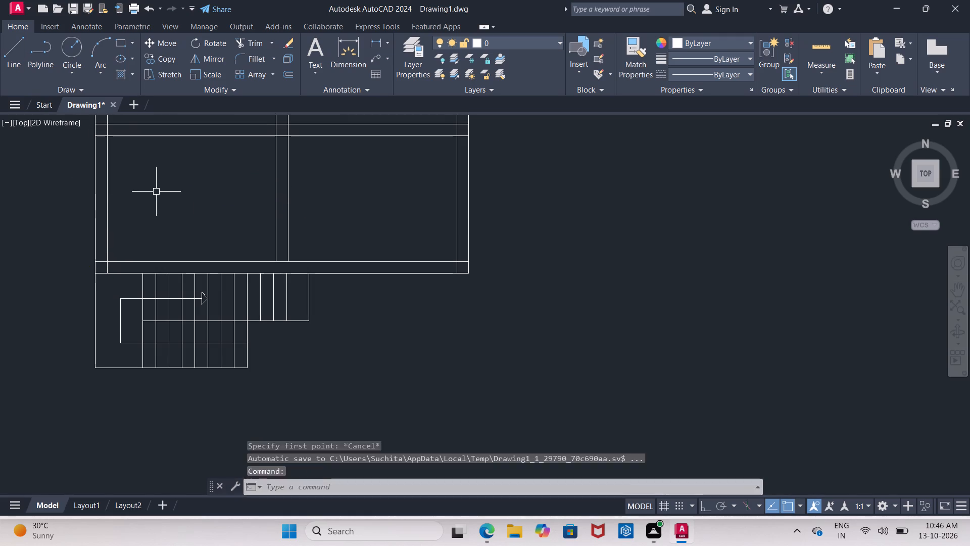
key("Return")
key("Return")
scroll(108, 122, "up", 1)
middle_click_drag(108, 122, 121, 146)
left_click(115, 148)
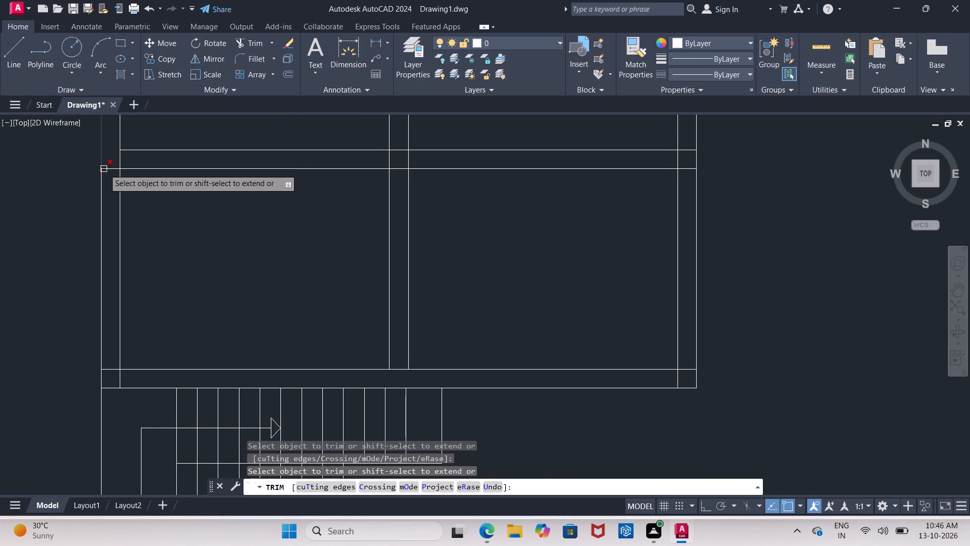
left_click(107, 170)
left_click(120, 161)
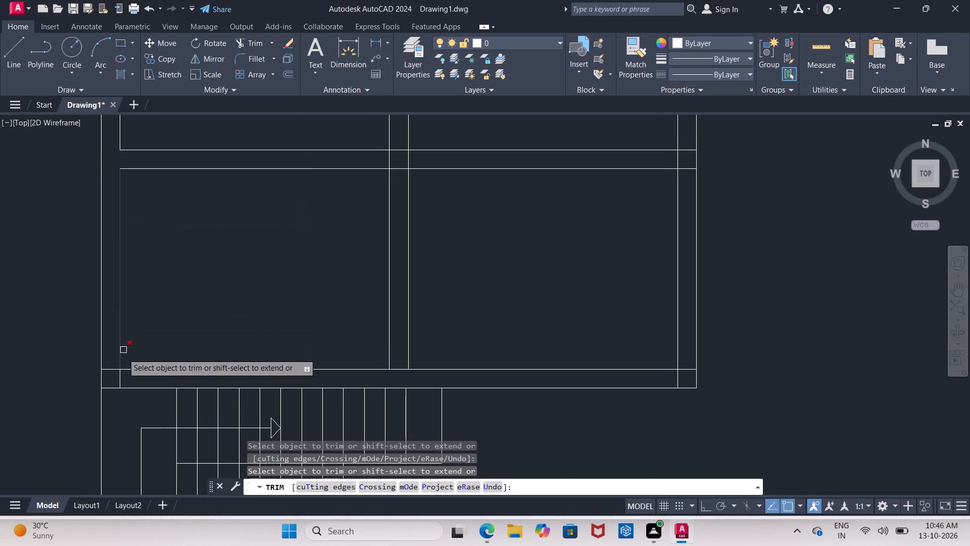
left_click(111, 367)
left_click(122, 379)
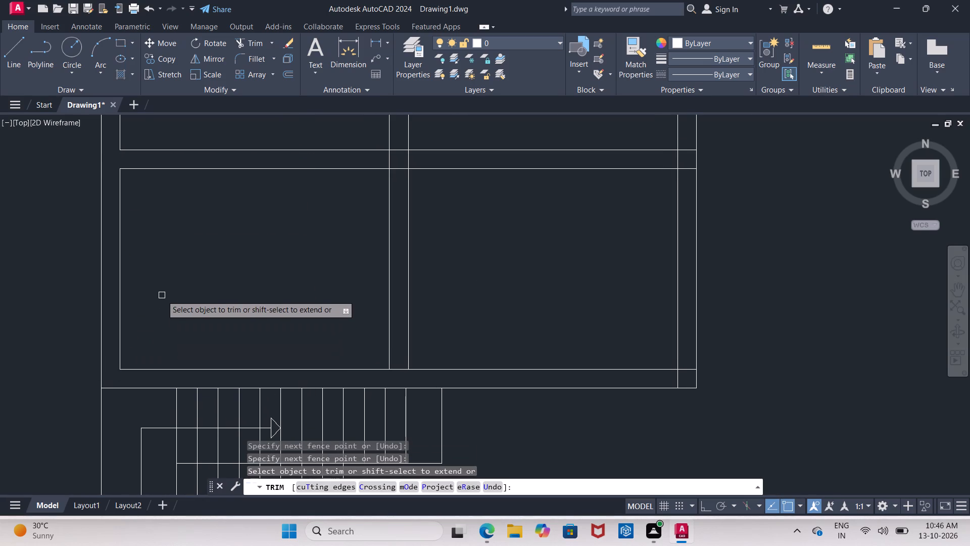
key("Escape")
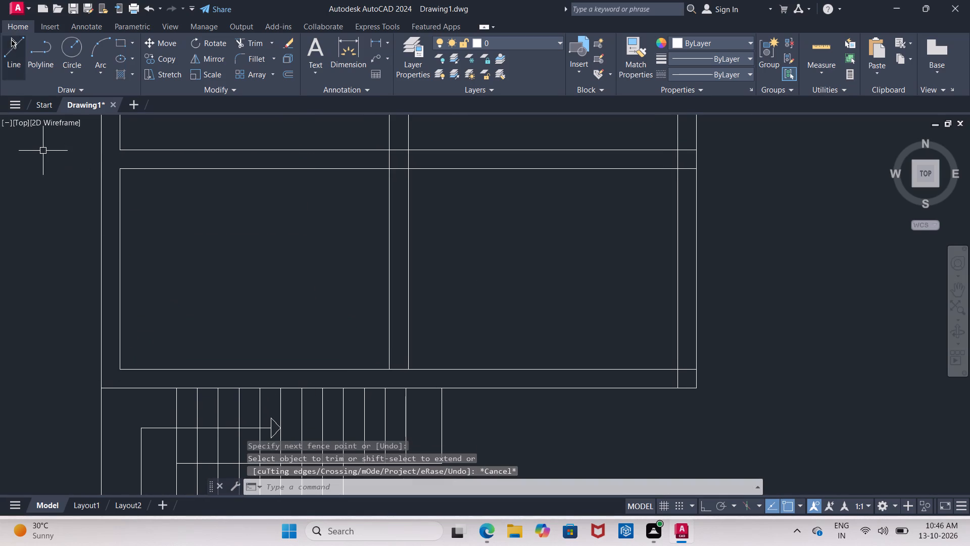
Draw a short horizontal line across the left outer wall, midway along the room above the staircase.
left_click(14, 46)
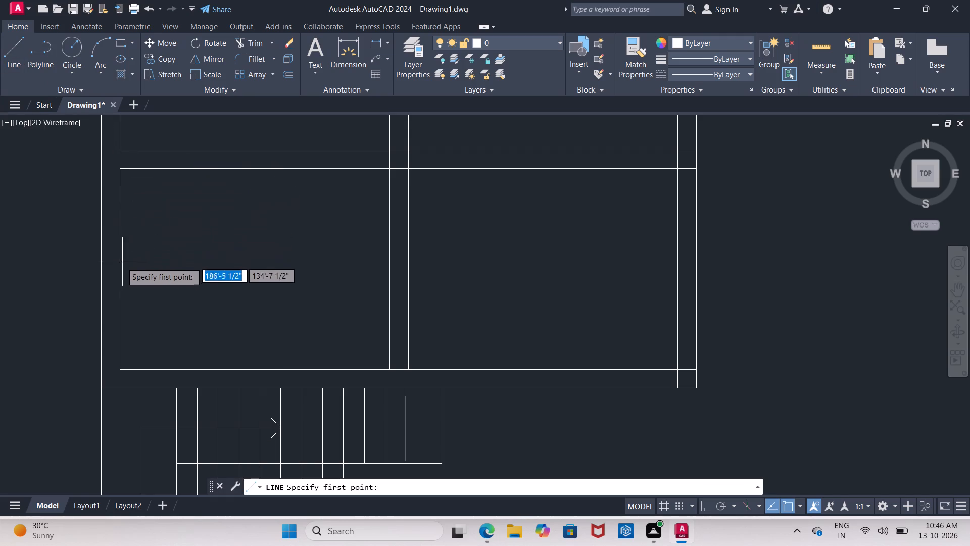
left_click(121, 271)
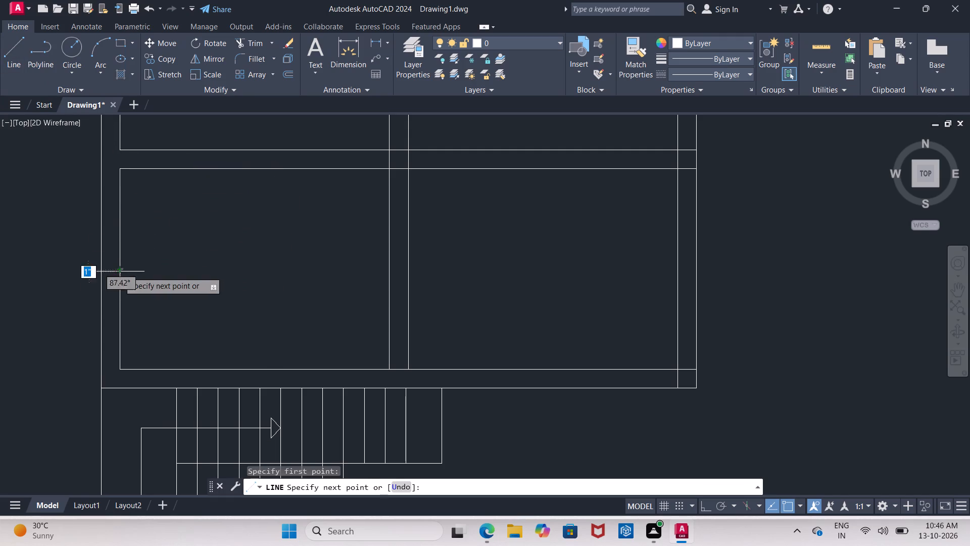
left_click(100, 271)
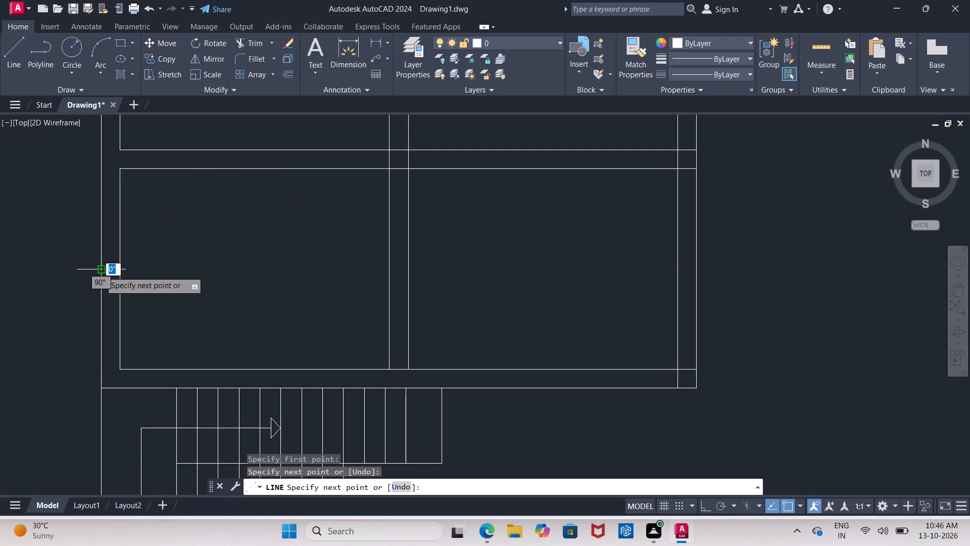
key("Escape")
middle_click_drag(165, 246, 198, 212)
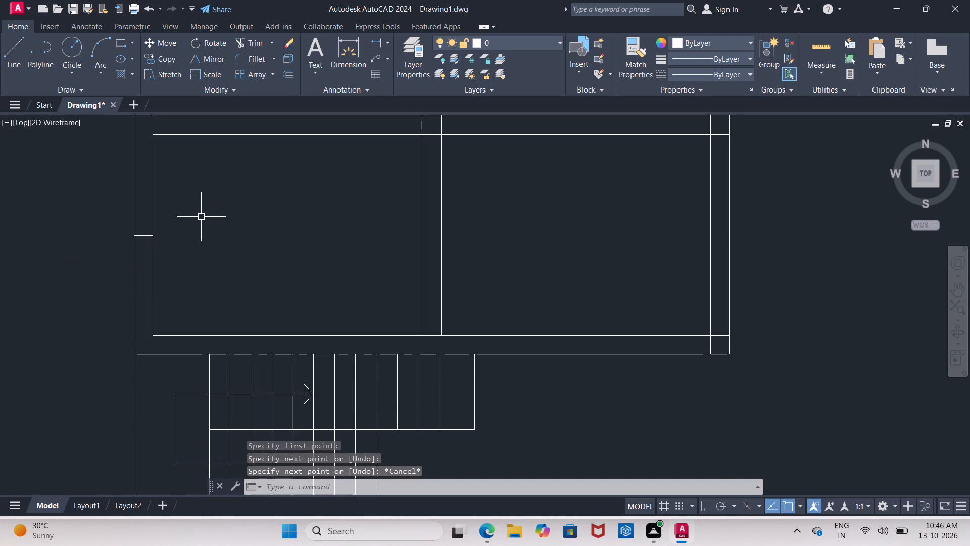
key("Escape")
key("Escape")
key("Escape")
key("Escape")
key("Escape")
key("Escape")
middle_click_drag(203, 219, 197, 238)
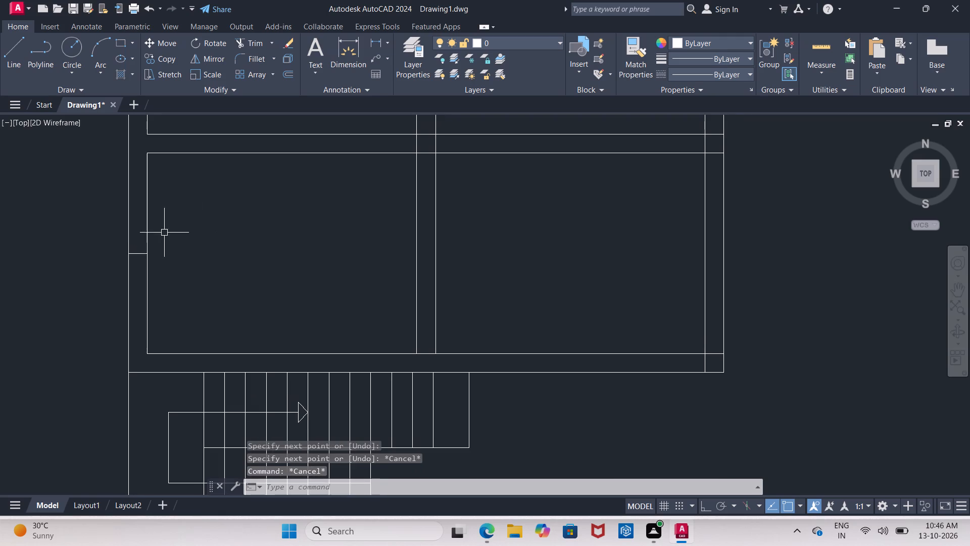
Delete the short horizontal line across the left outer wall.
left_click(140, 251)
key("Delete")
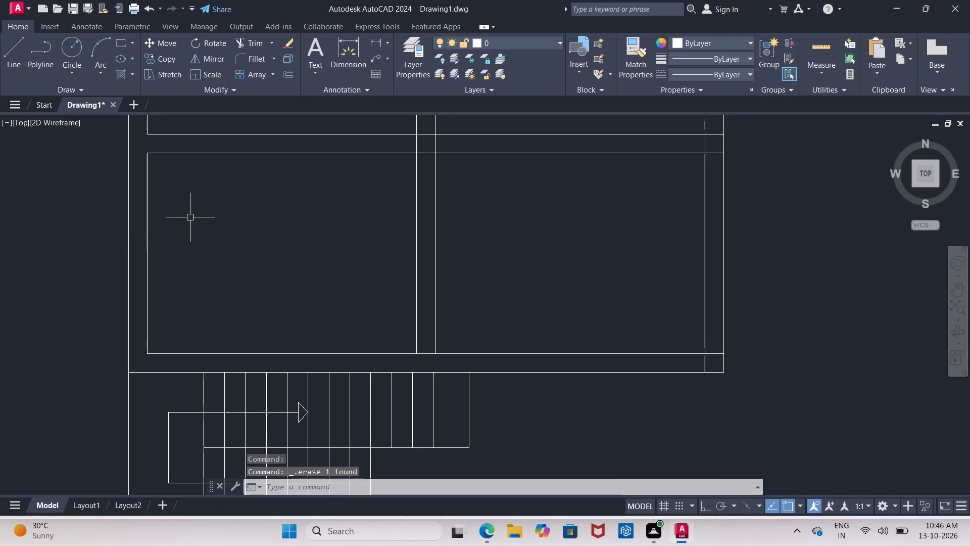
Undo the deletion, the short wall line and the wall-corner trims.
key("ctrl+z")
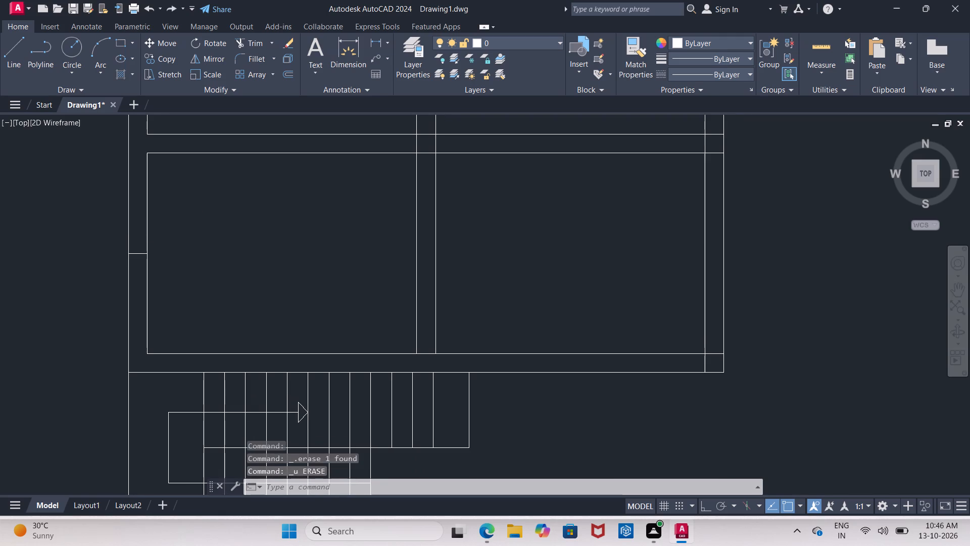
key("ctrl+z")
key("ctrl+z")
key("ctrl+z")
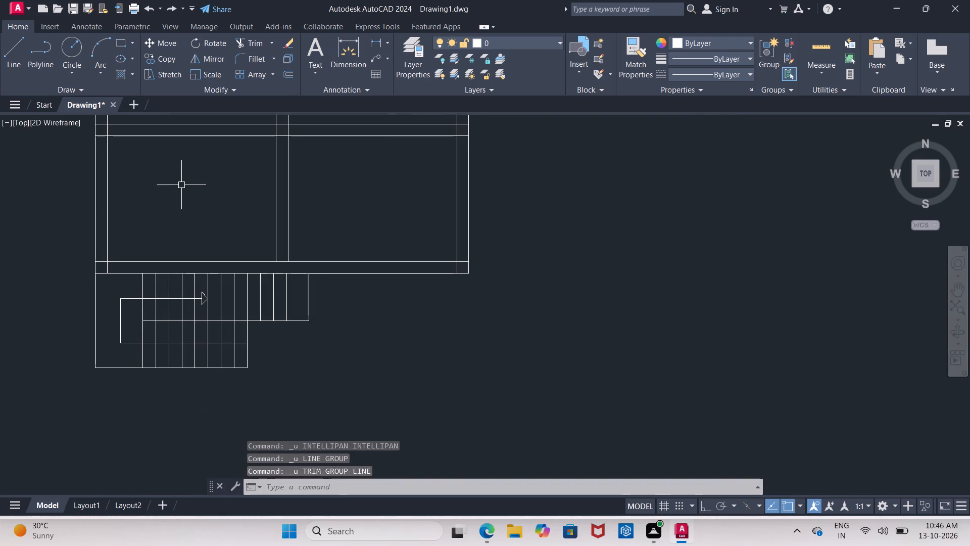
Offset the lower line of the horizontal wall above the lower-left room 4" downward into the room.
middle_click_drag(174, 183, 195, 227)
scroll(157, 200, "up", 2)
middle_click_drag(161, 203, 197, 215)
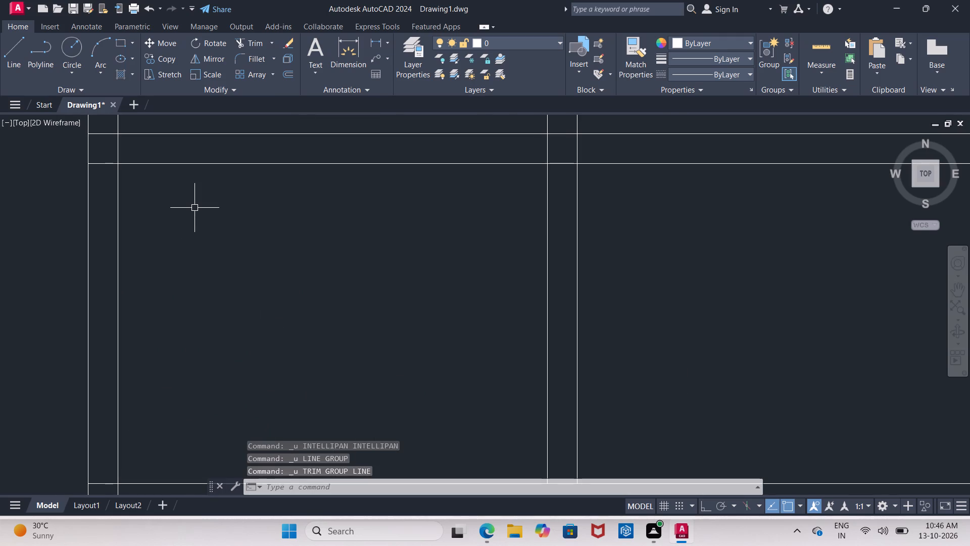
key("Escape")
key("o")
key("Return")
type("2\"")
key("Return")
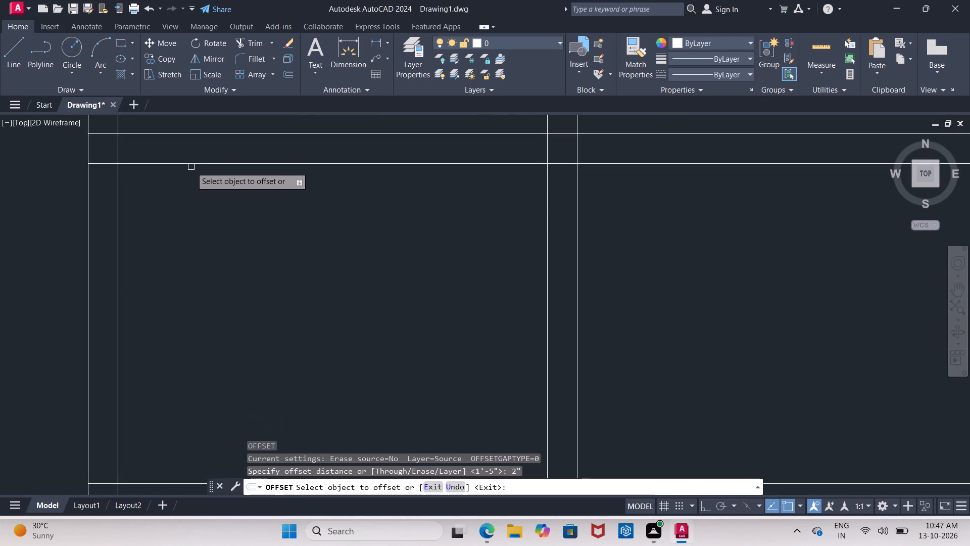
left_click_drag(191, 165, 193, 181)
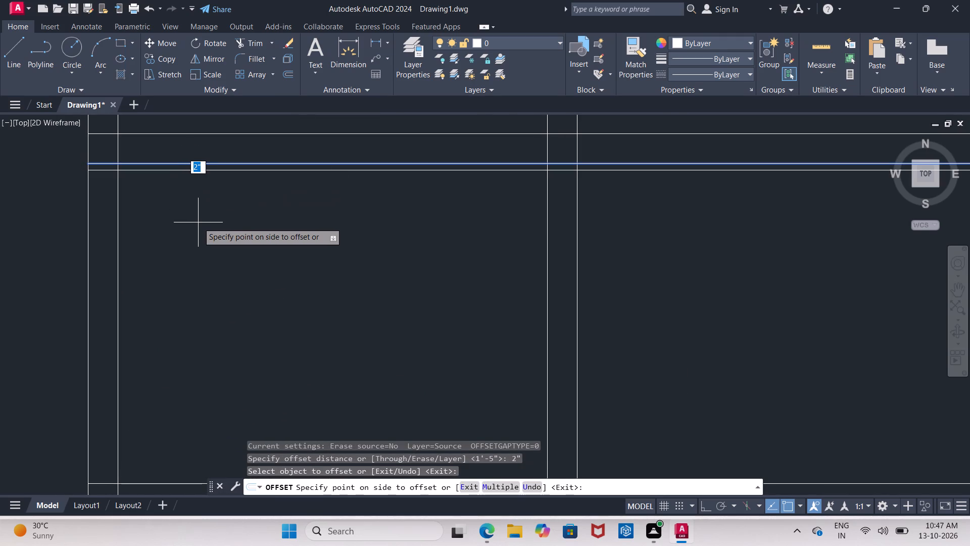
type("4\"")
key("Return")
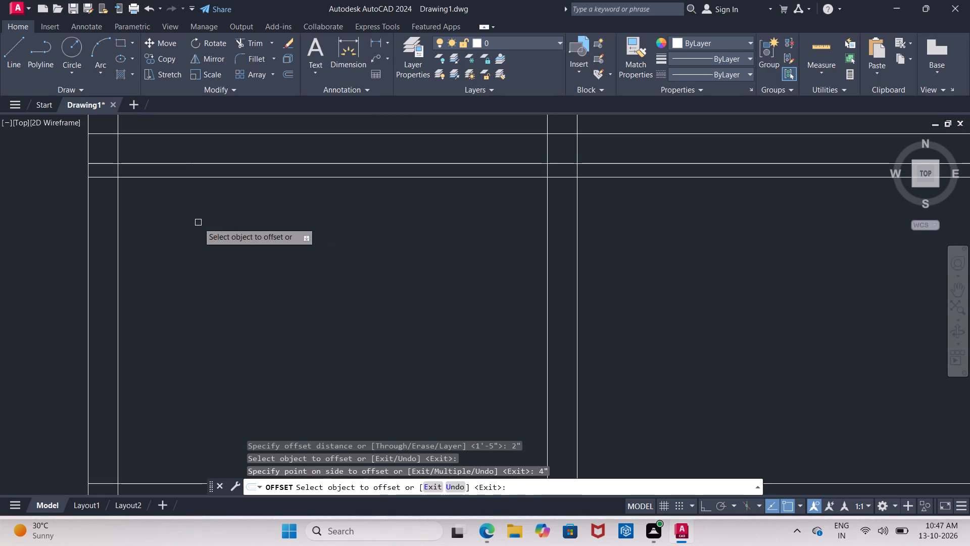
key("Escape")
Trim the part of the offset line that spans the lower-left room between its left and right walls.
type("tr")
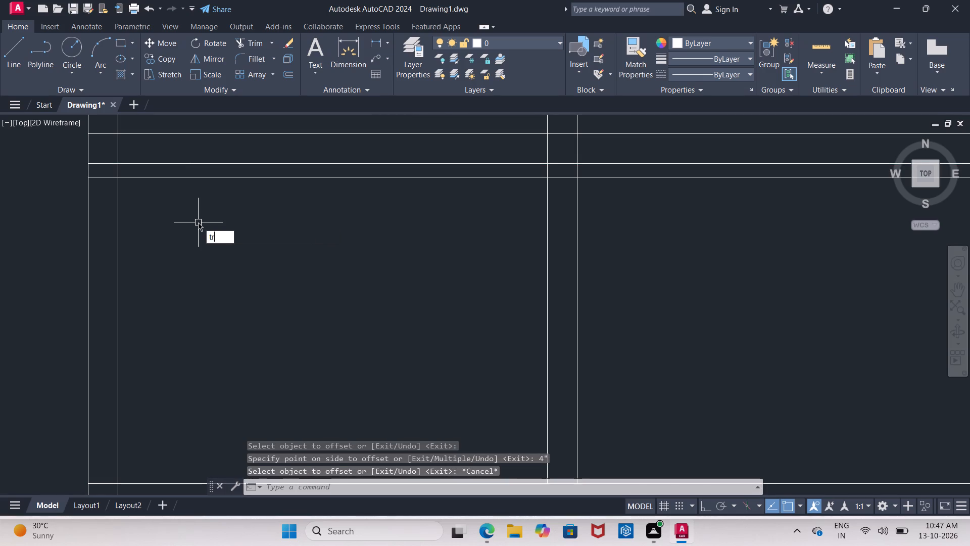
key("Return")
key("Return")
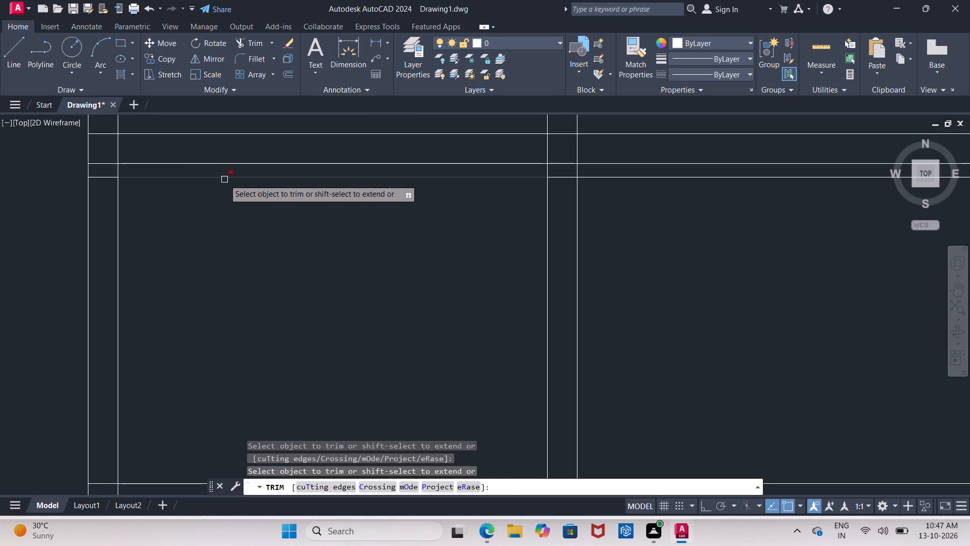
left_click(224, 179)
key("Escape")
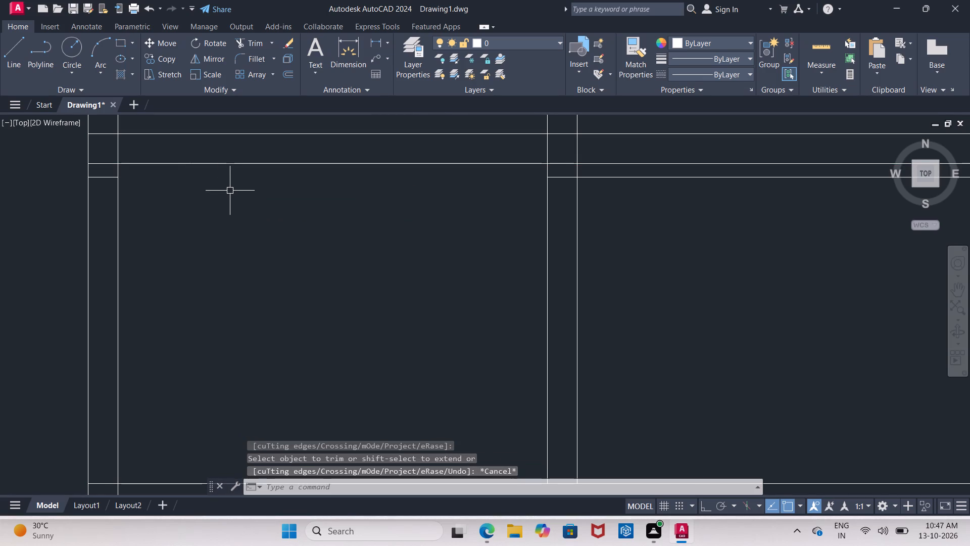
Offset the short horizontal line across the left outer wall 3'6" downward to mark the other edge of the opening.
key("o")
key("Return")
type("3'6")
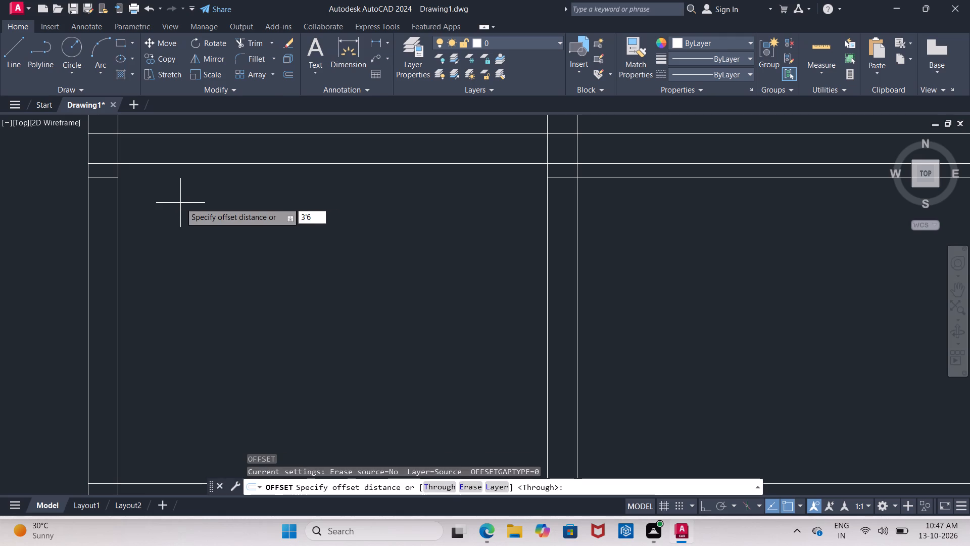
key("shift+quotedbl")
key("Return")
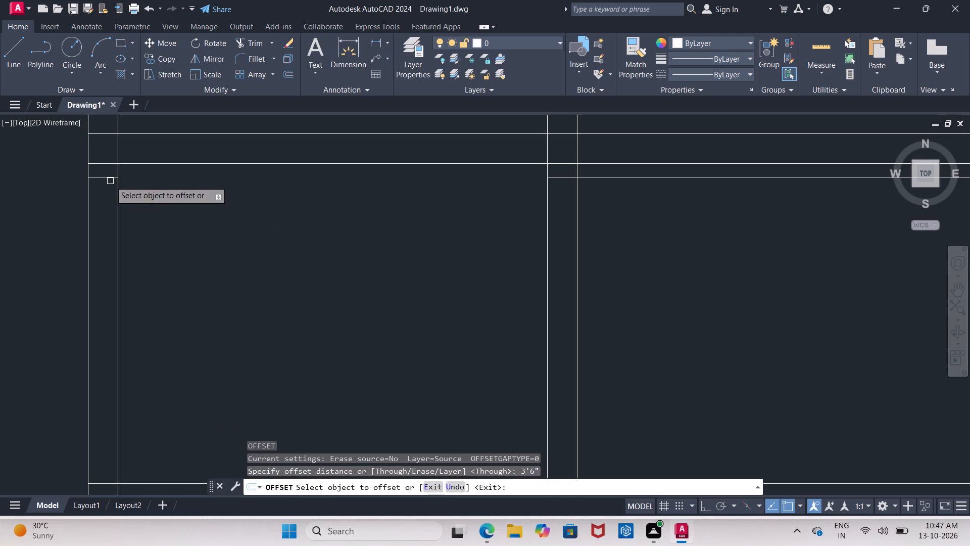
left_click(106, 174)
left_click(105, 267)
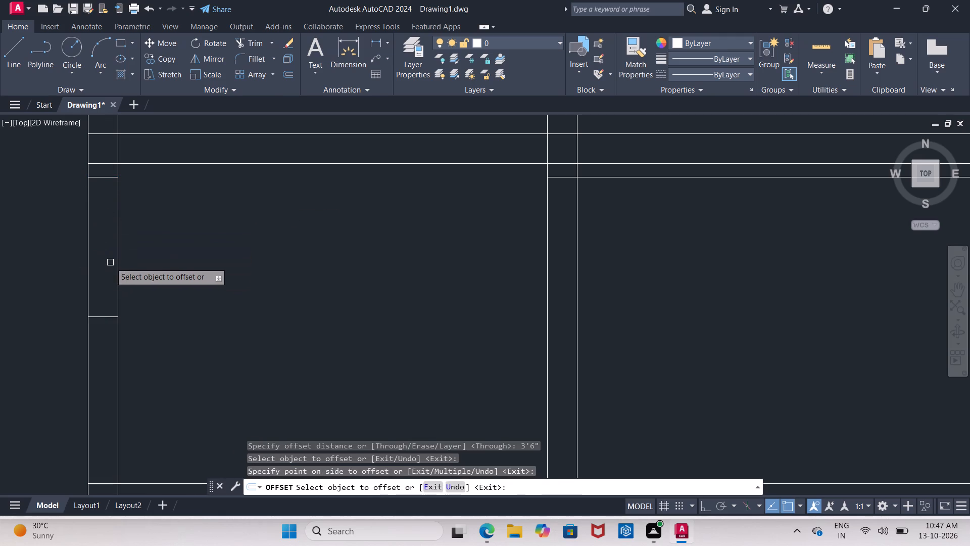
key("Return")
Offset the outer line of the left outer wall 4.5" inward to form the wall's middle line.
key("Return")
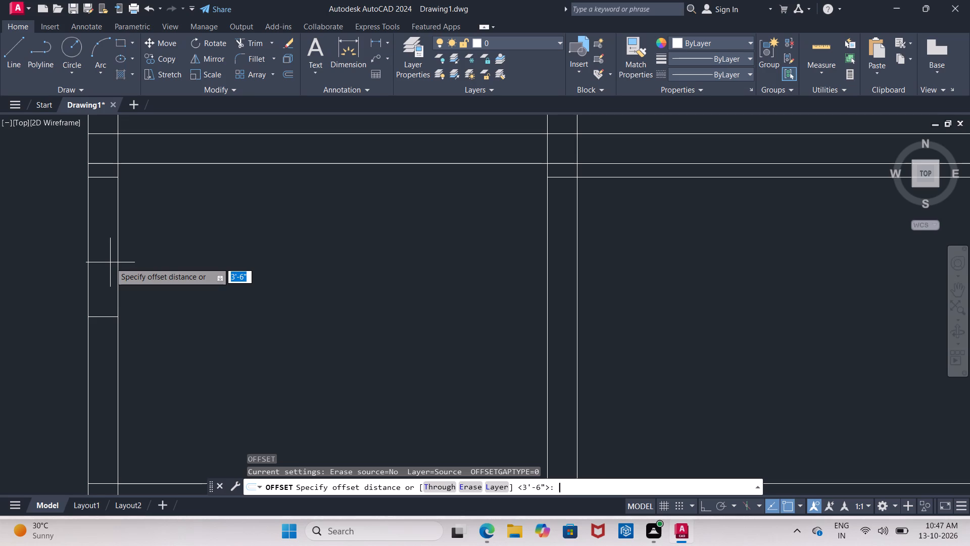
key("4")
type(".5")
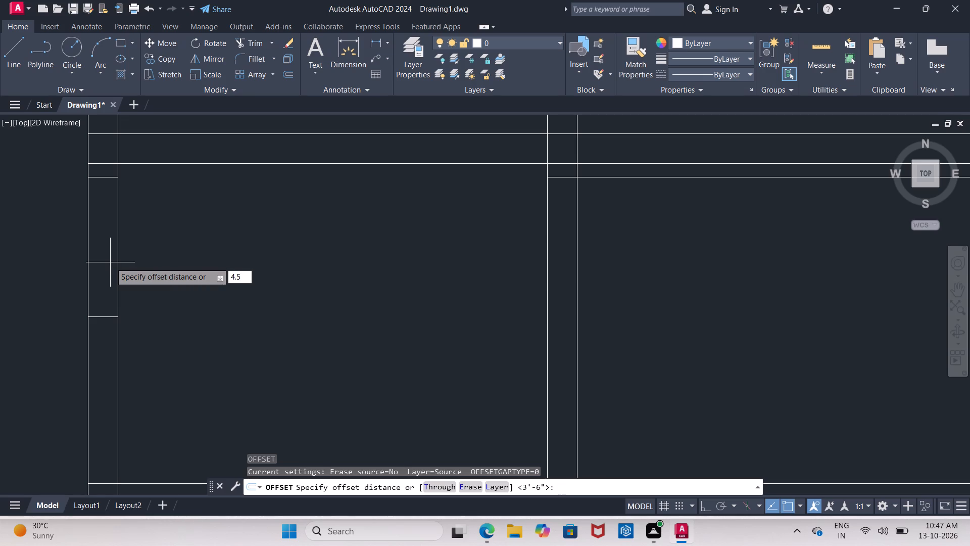
key("shift+quotedbl")
key("Return")
left_click(90, 272)
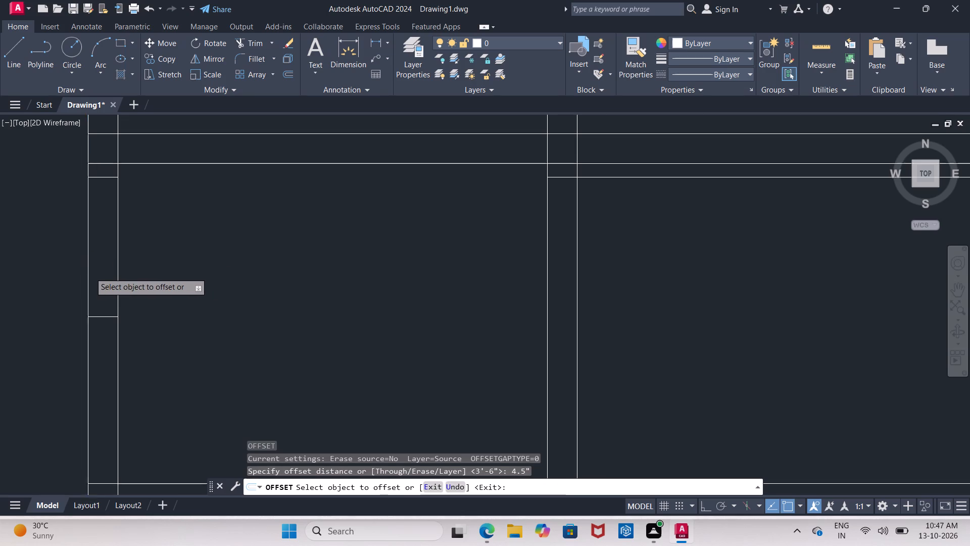
left_click(98, 274)
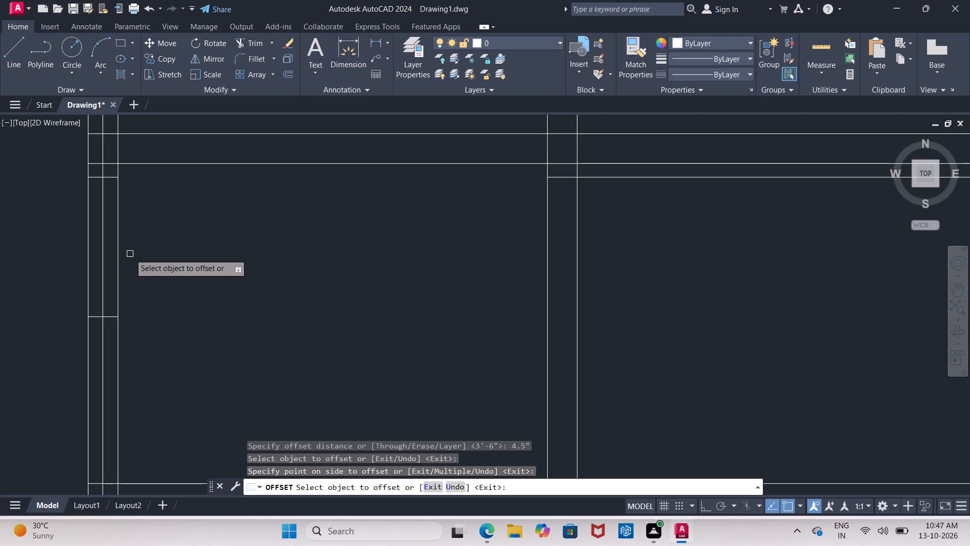
key("Escape")
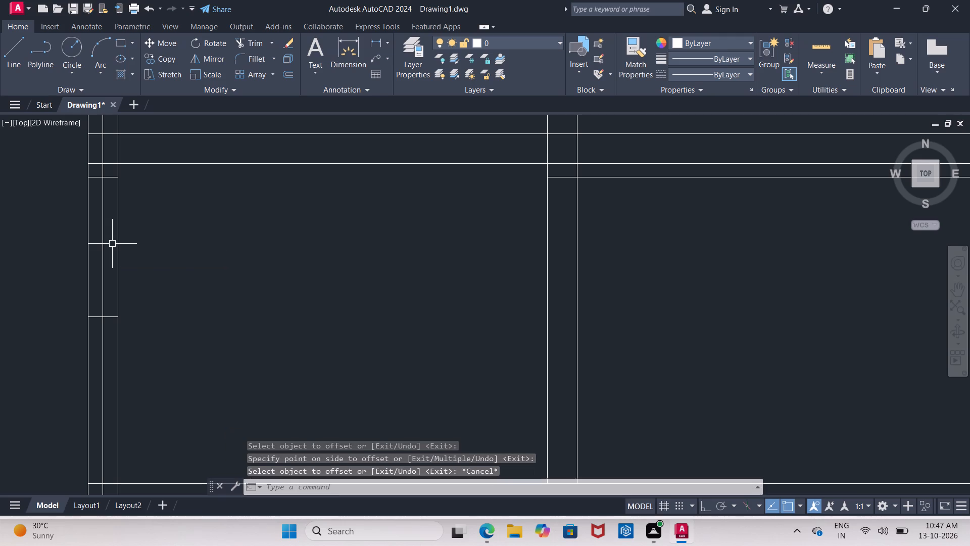
Switch to Calculator, divide 4.5 by 2, and close it.
key("4")
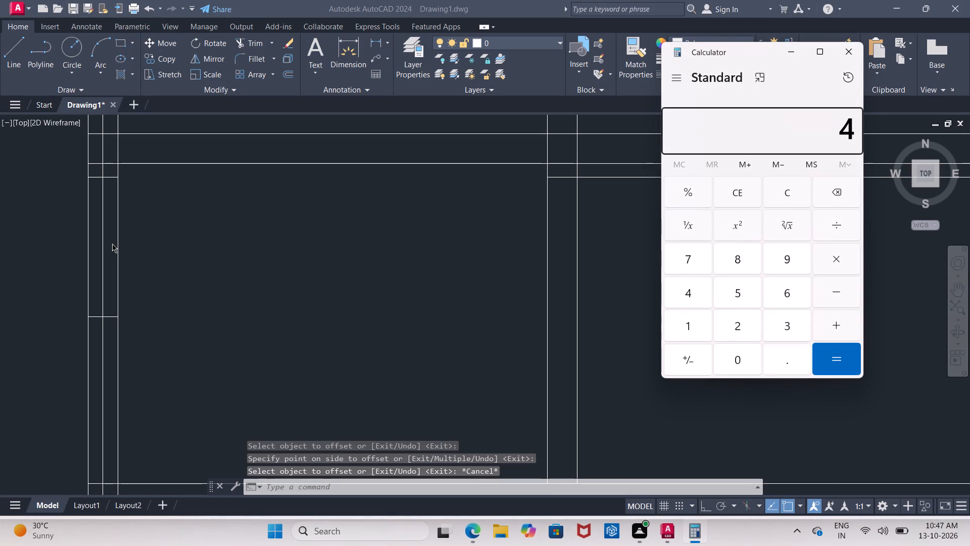
type(".5/")
key("2")
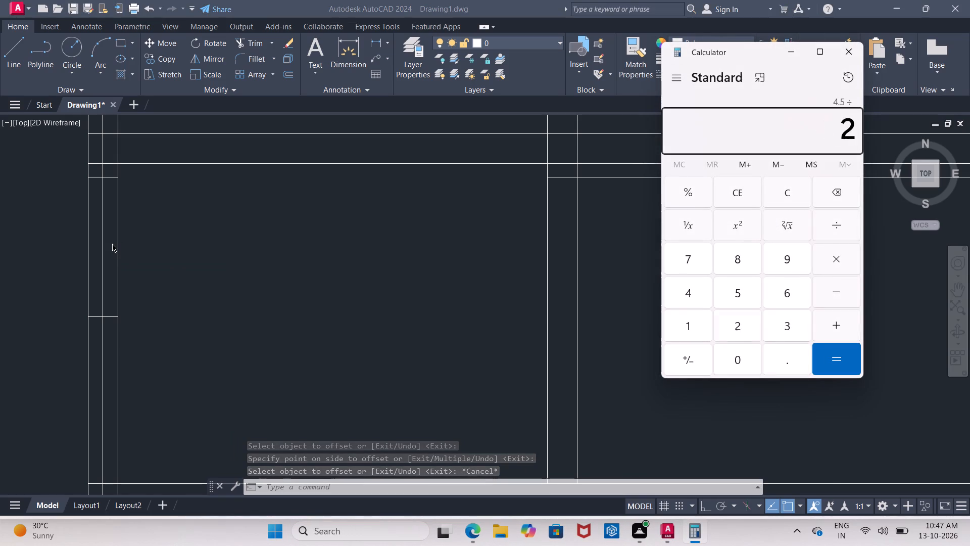
key("Return")
key("BackSpace")
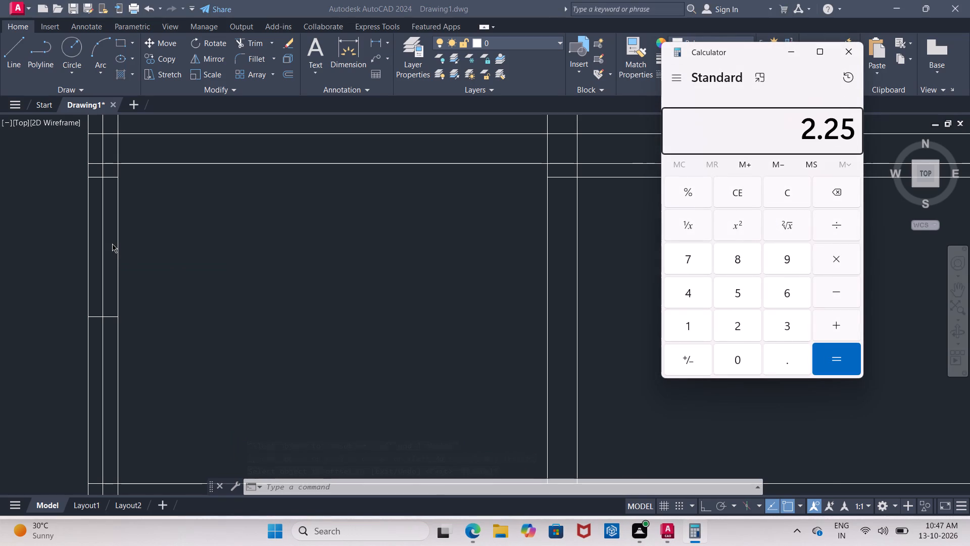
left_click(852, 61)
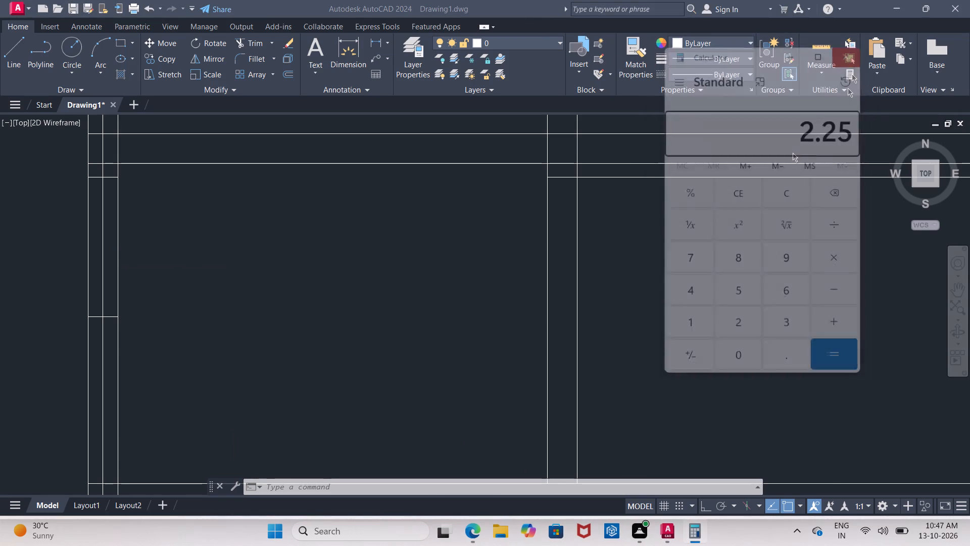
Offset the left outer wall's middle line 0.25" toward the room.
key("o")
key("Return")
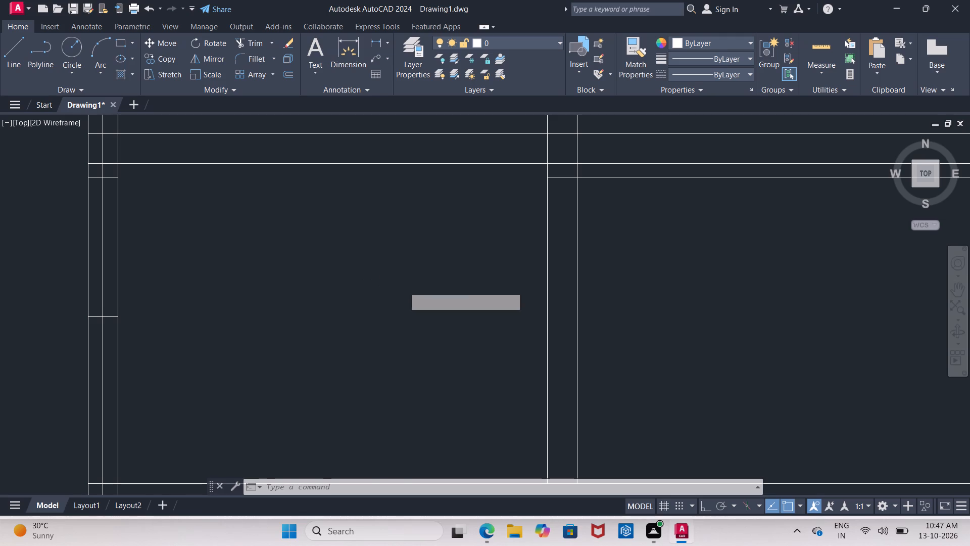
type("2.25'")
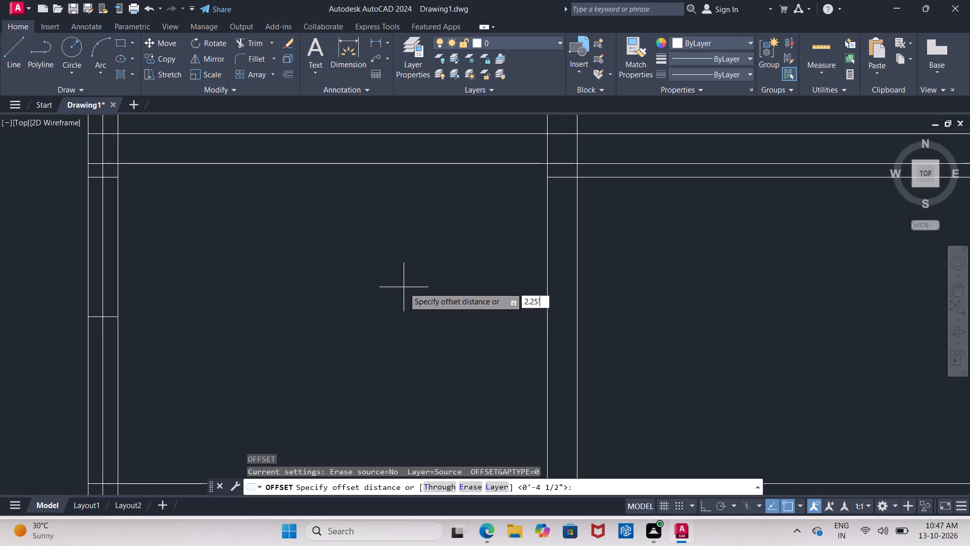
key("Return")
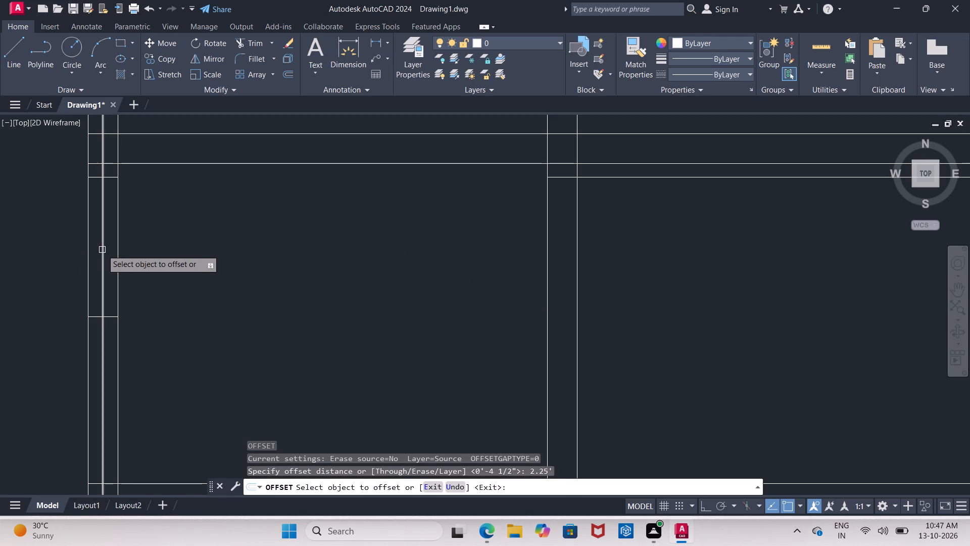
left_click(102, 250)
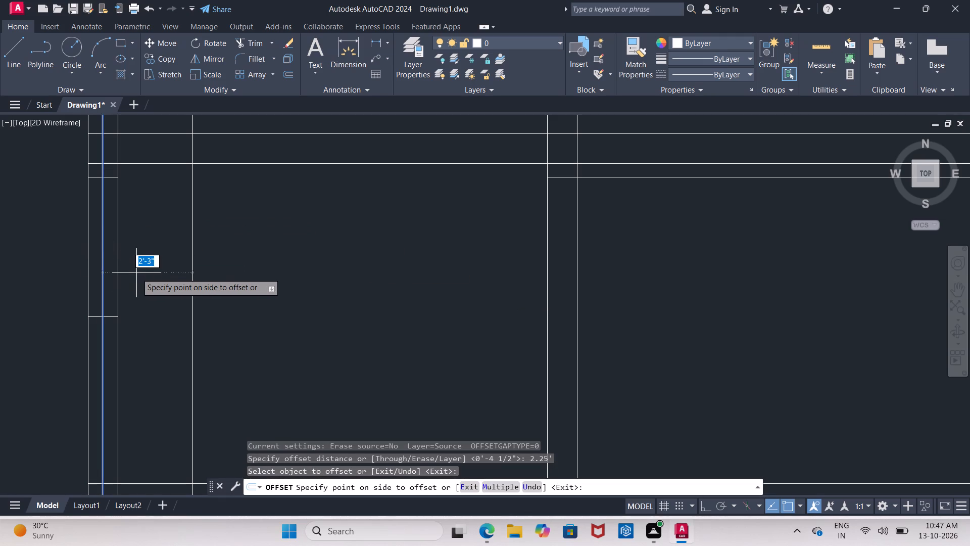
key("2")
key("BackSpace")
type("0.2")
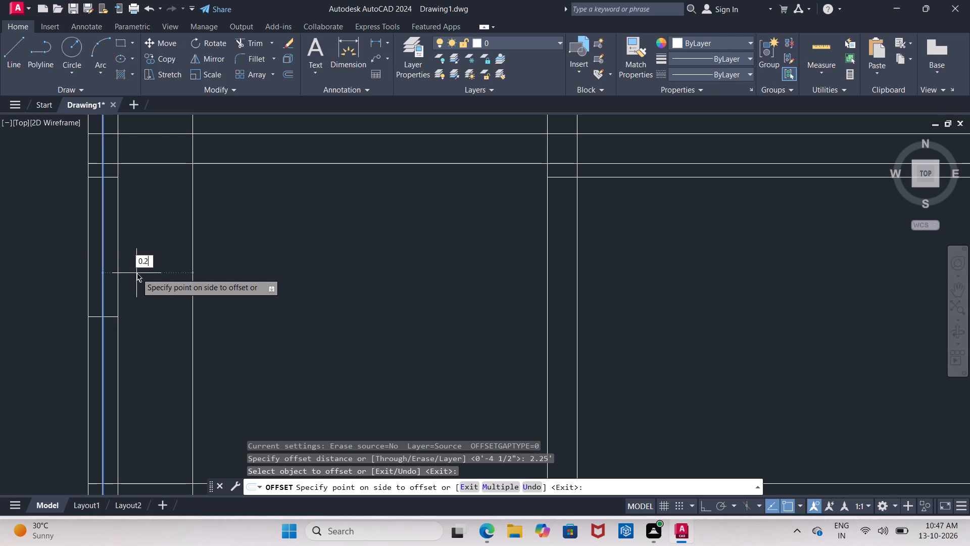
type("5\"")
key("Return")
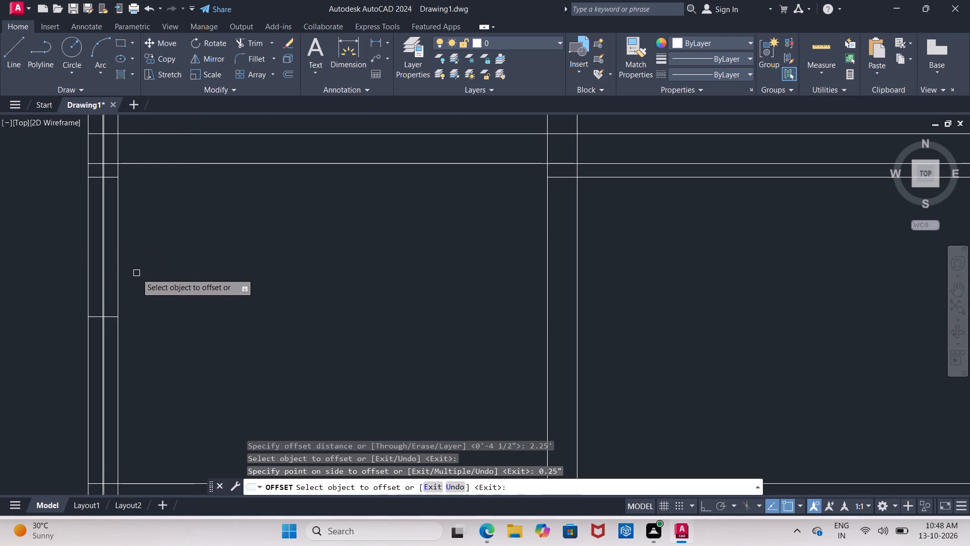
Offset the inner line of the closely spaced middle pair in the left wall 2.5" toward the room.
scroll(98, 269, "up", 2)
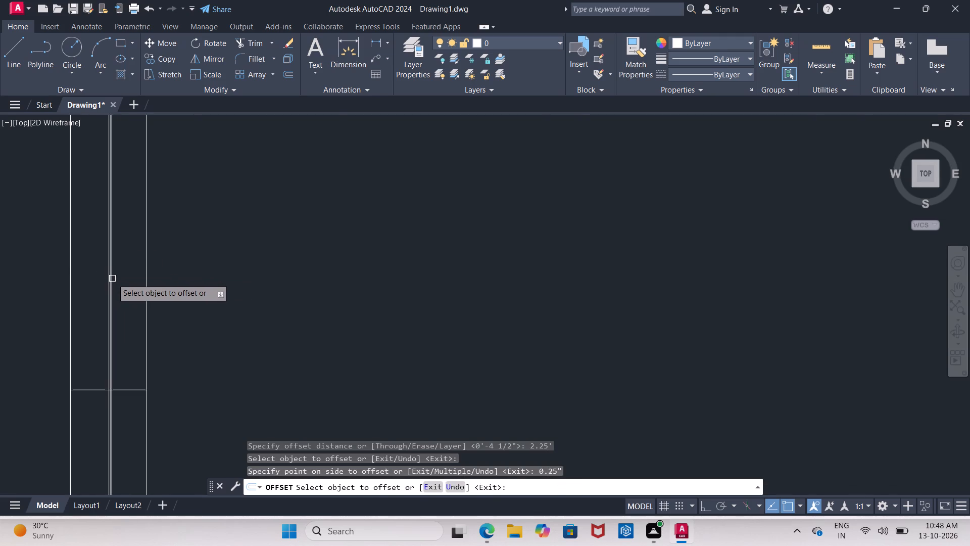
left_click(112, 279)
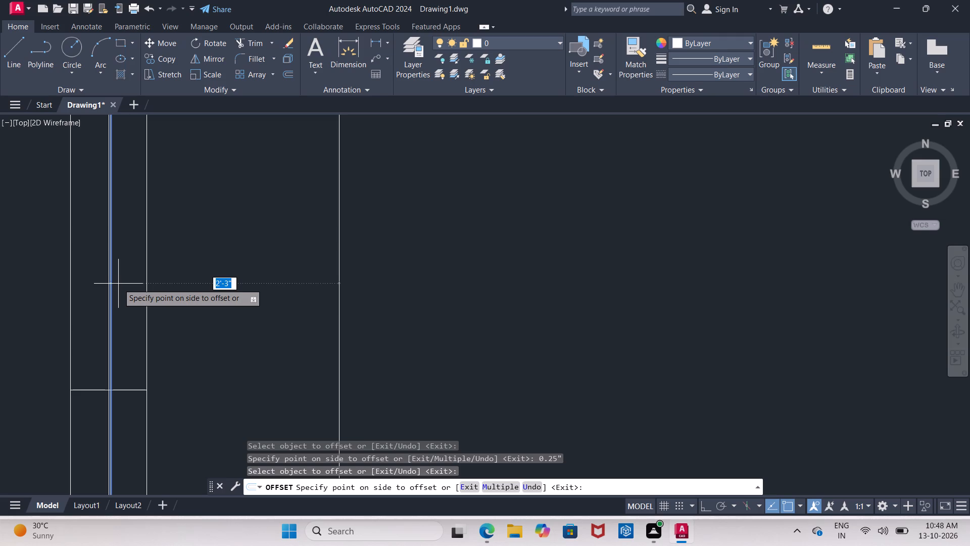
type("2.5")
key("shift+quotedbl")
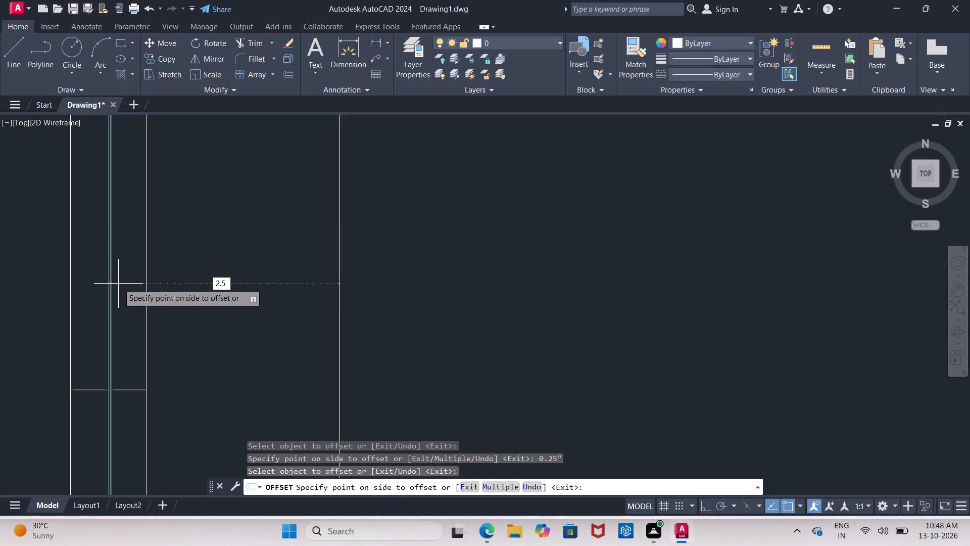
key("Return")
left_click(120, 284)
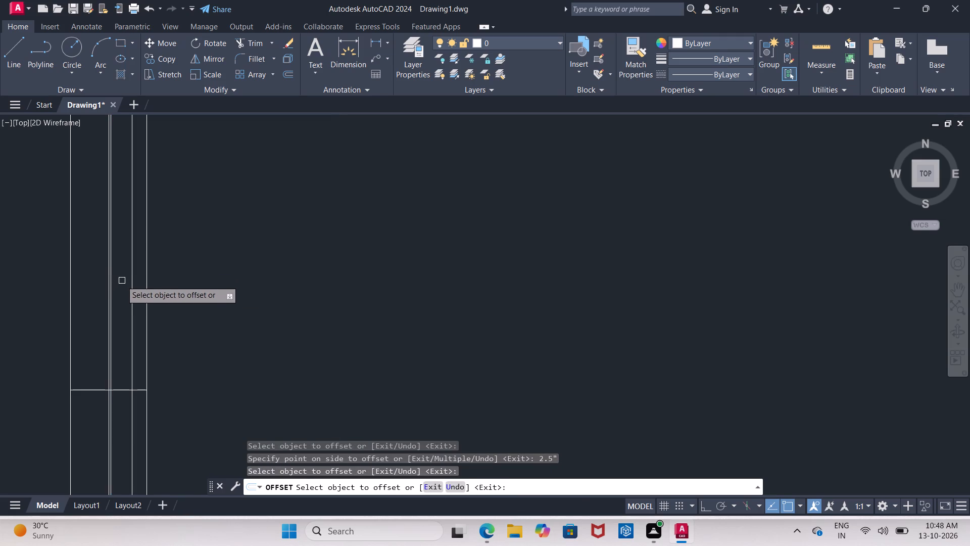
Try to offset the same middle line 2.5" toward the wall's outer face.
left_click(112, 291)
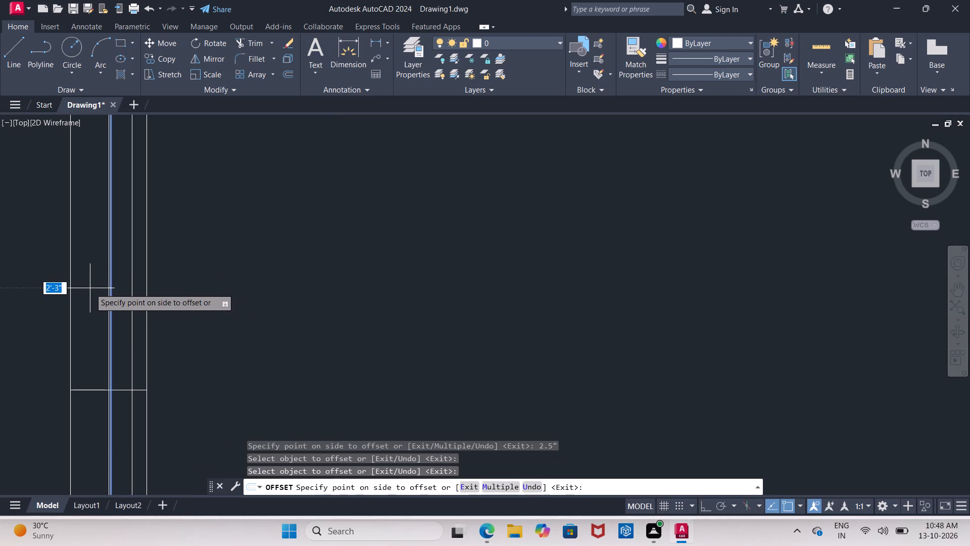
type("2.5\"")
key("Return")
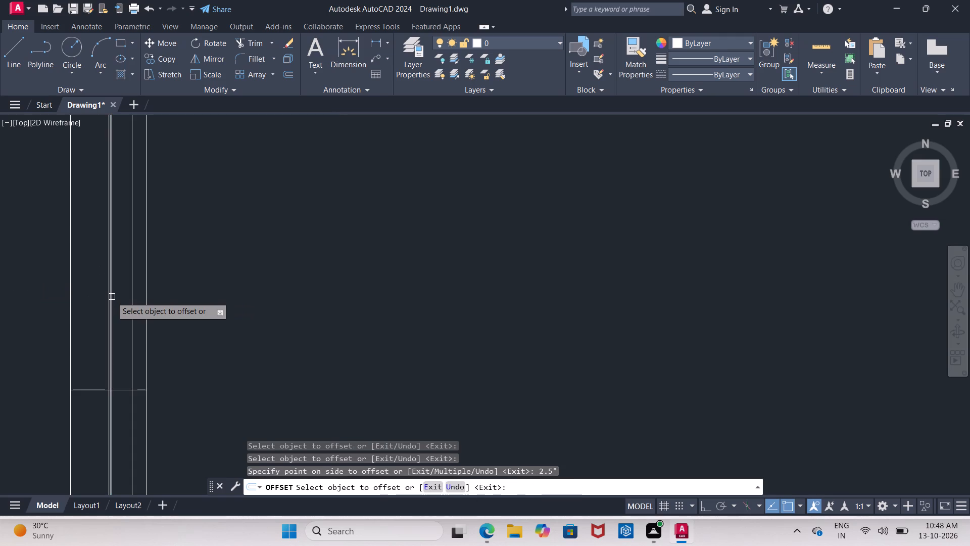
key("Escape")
Delete the outer line of the closely spaced middle pair in the left outer wall.
scroll(112, 297, "up", 2)
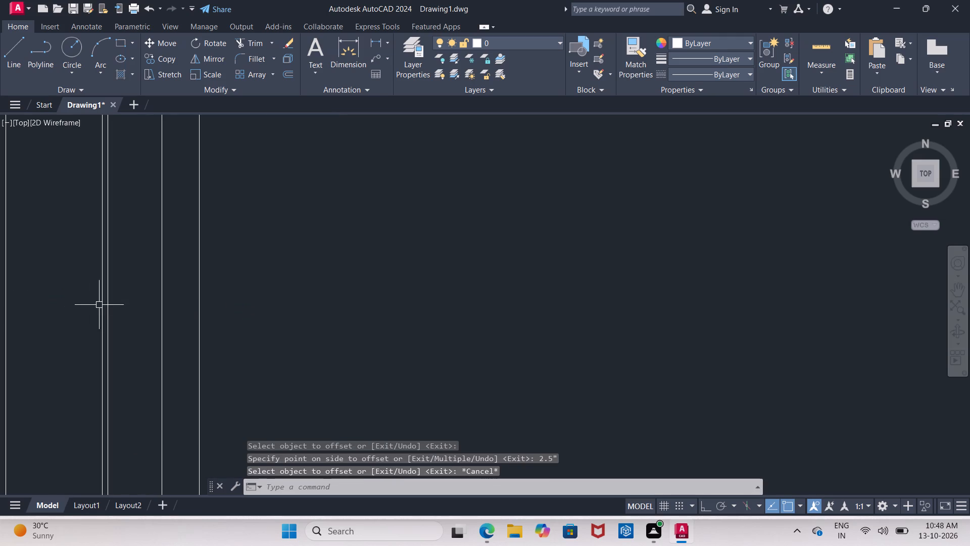
left_click(103, 304)
key("Delete")
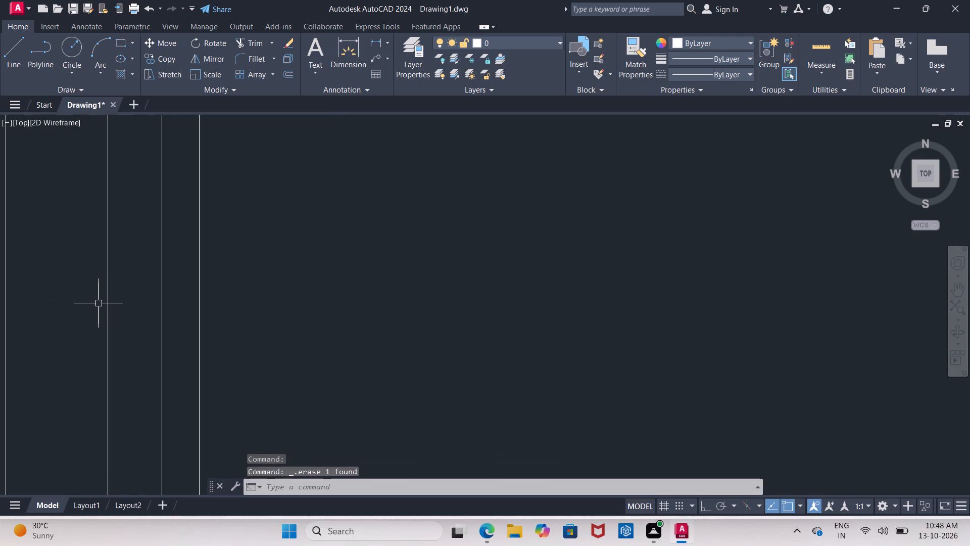
Offset the remaining middle line of the left outer wall 2.5" toward the wall's outer face.
scroll(154, 298, "down", 4)
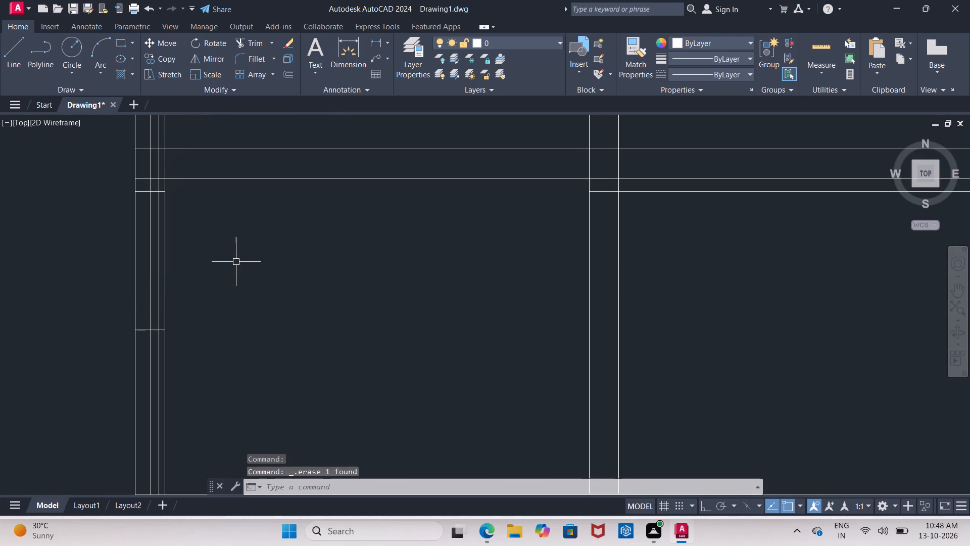
key("o")
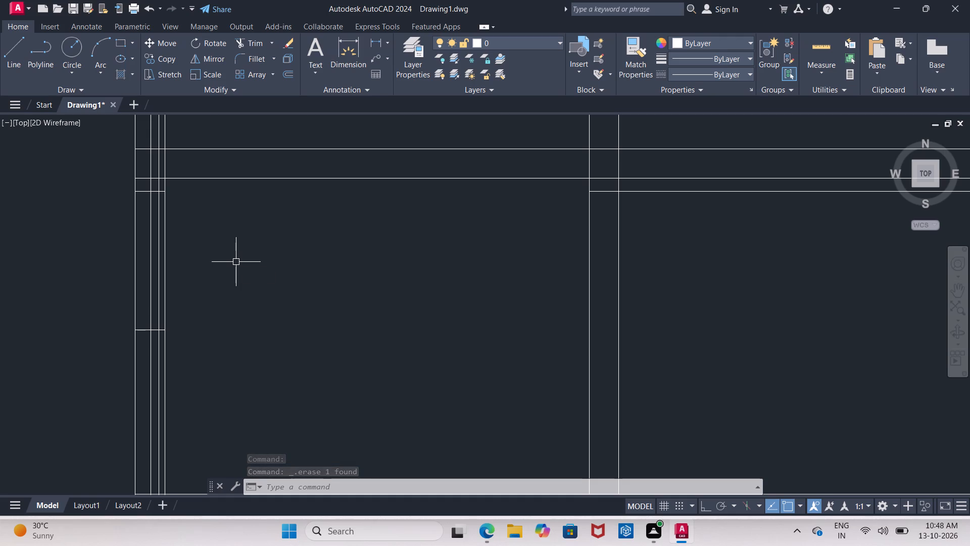
key("Return")
type("2.5")
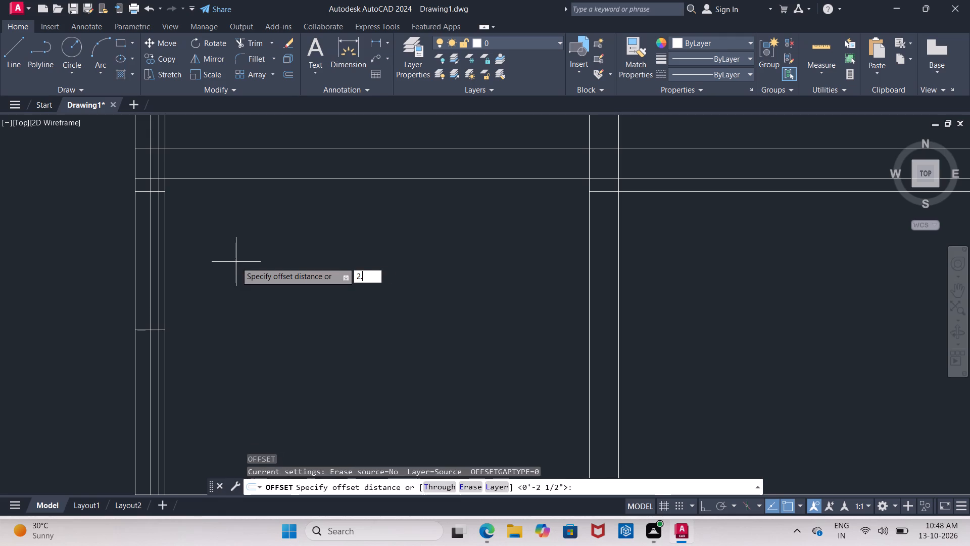
key("shift+quotedbl")
key("Return")
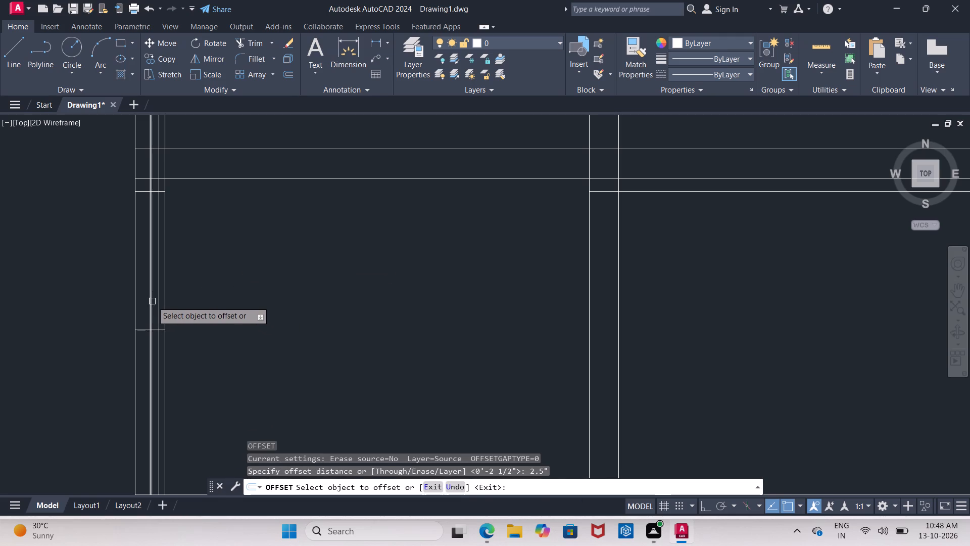
left_click_drag(152, 301, 146, 301)
left_click(137, 300)
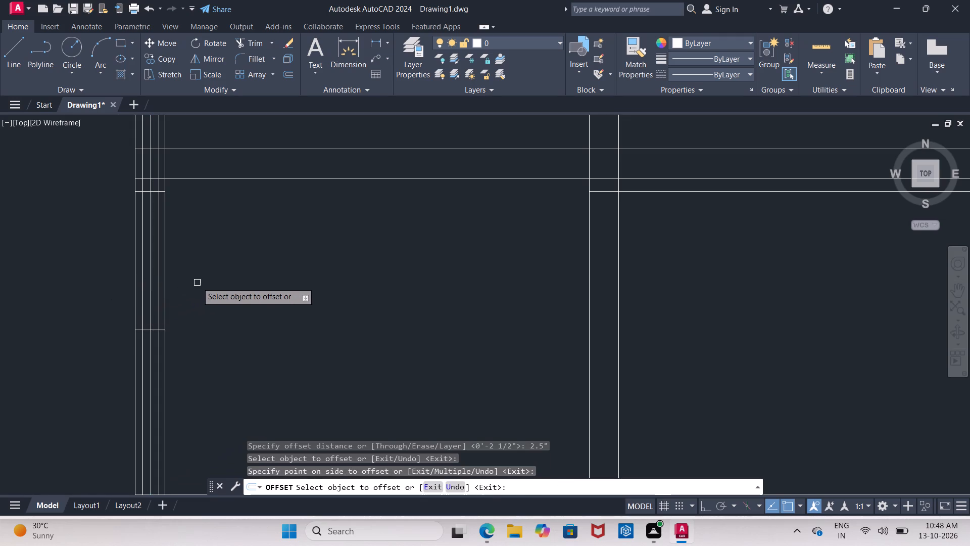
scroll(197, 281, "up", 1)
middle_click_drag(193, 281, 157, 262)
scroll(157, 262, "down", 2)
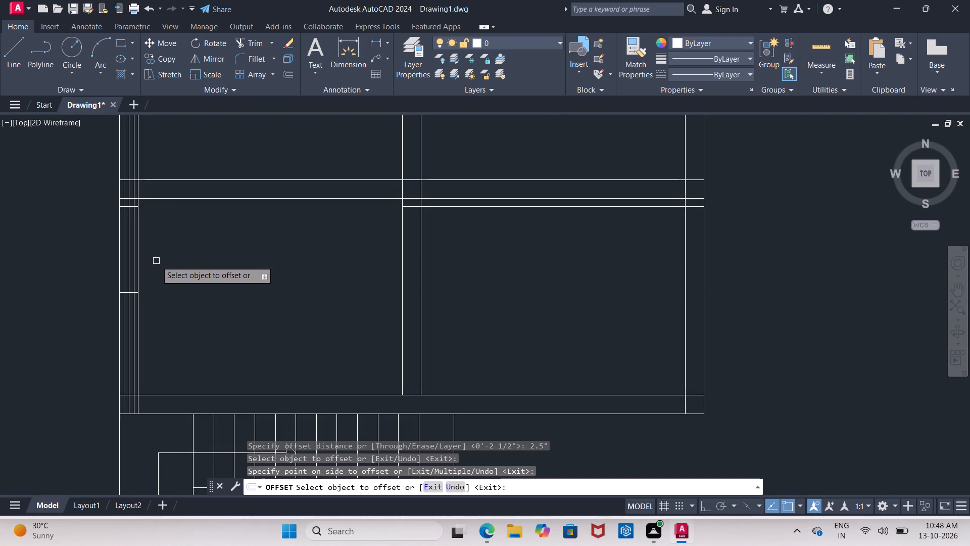
Offset the inner and outer face lines of the right outer wall 2.5" into the wall thickness.
scroll(156, 261, "down", 1)
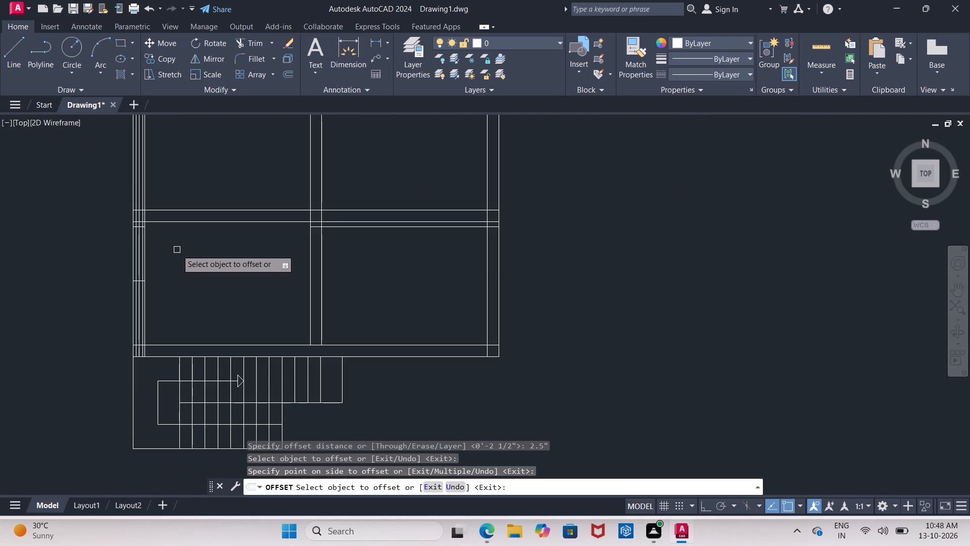
middle_click_drag(177, 250, 40, 256)
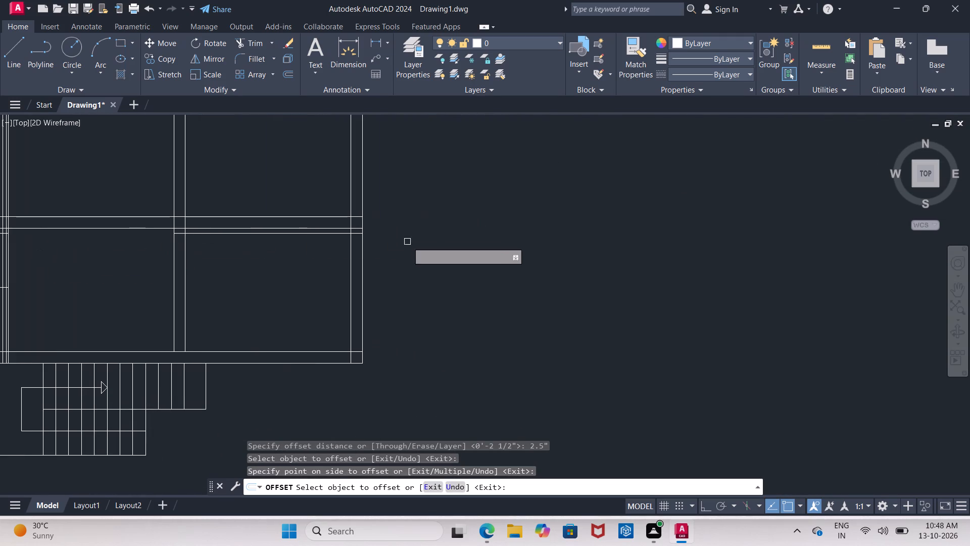
left_click(349, 287)
left_click(360, 283)
scroll(364, 282, "up", 3)
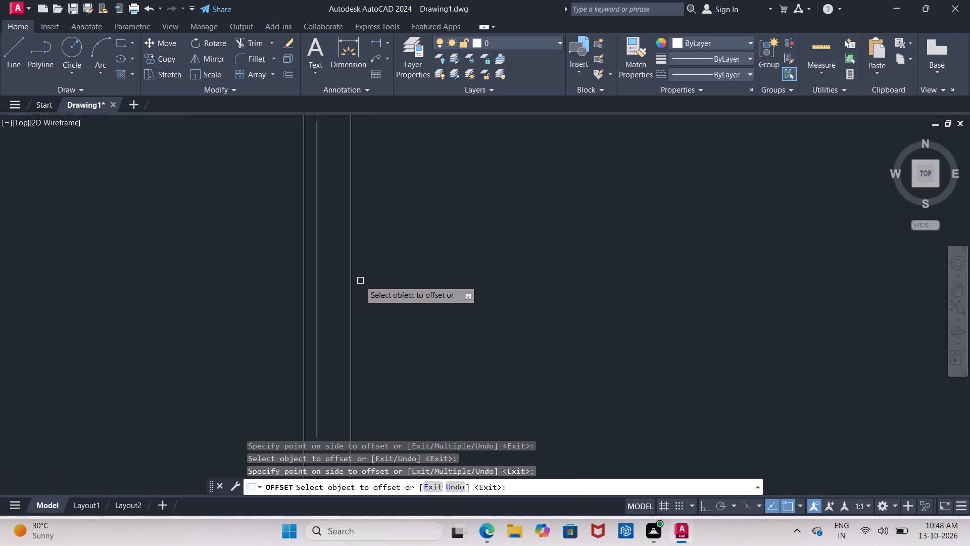
left_click(350, 282)
left_click(320, 286)
Offset the outer of the two new lines inside the right outer wall 2.5" toward the room.
scroll(321, 285, "down", 2)
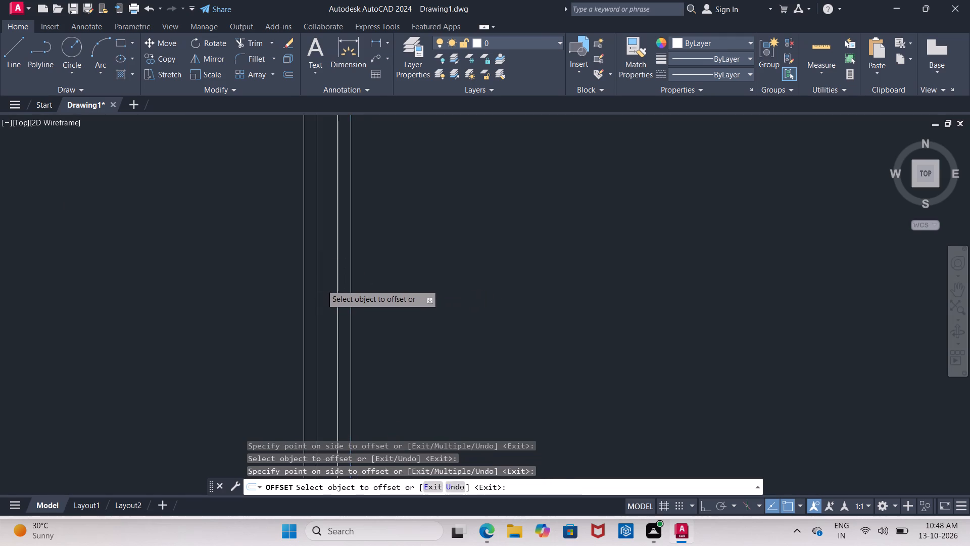
scroll(321, 285, "down", 3)
scroll(183, 258, "up", 3)
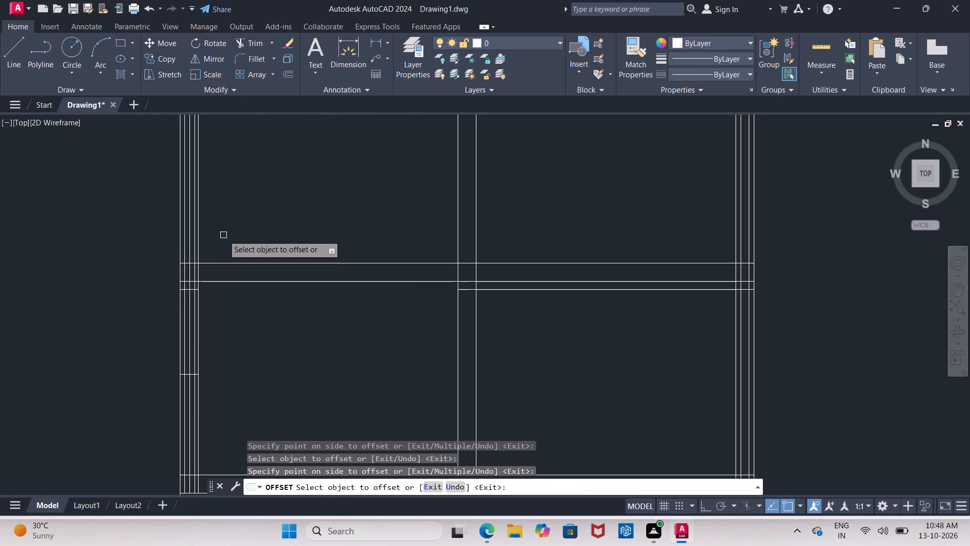
middle_click_drag(223, 235, 187, 205)
middle_click_drag(495, 276, 271, 219)
scroll(424, 263, "up", 1)
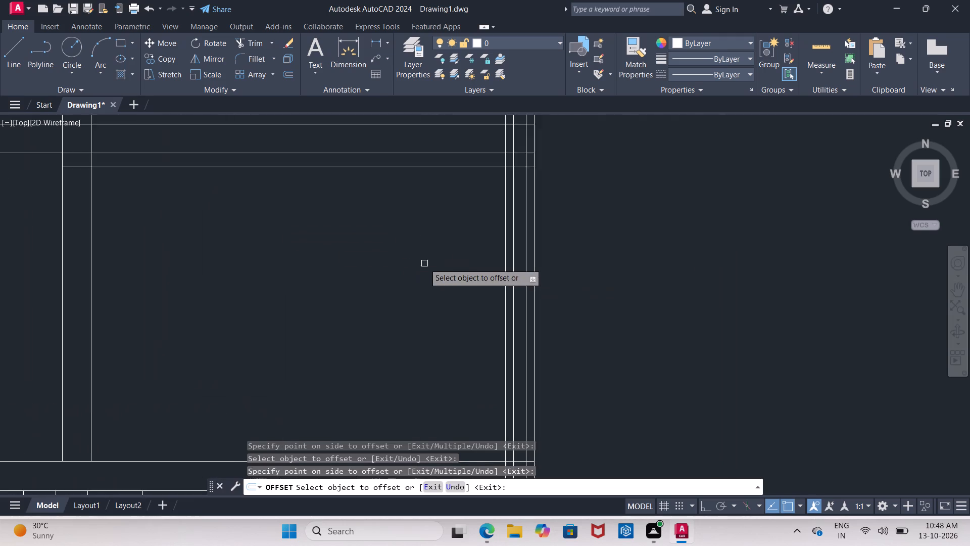
scroll(424, 262, "up", 2)
middle_click_drag(409, 253, 317, 222)
left_click(589, 264)
left_click(581, 265)
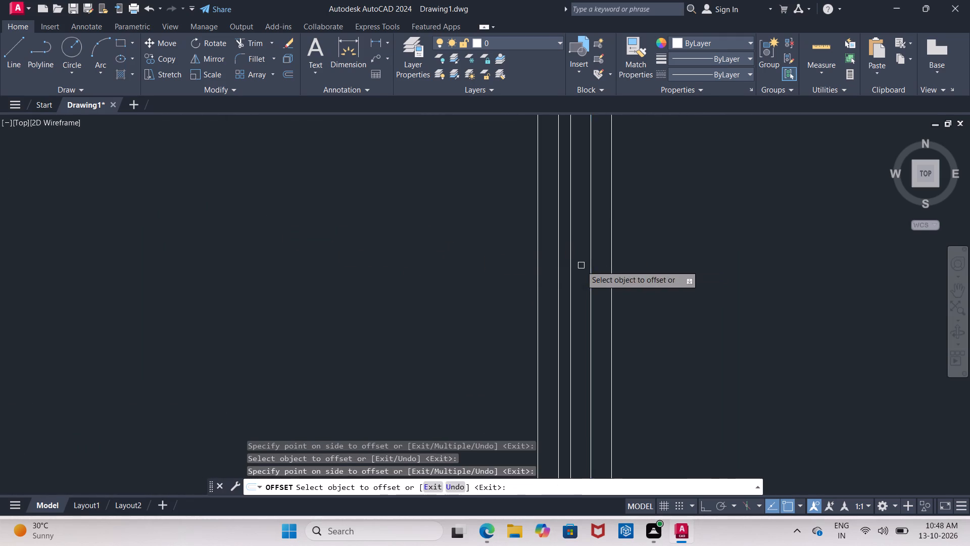
scroll(571, 264, "down", 4)
scroll(460, 273, "up", 2)
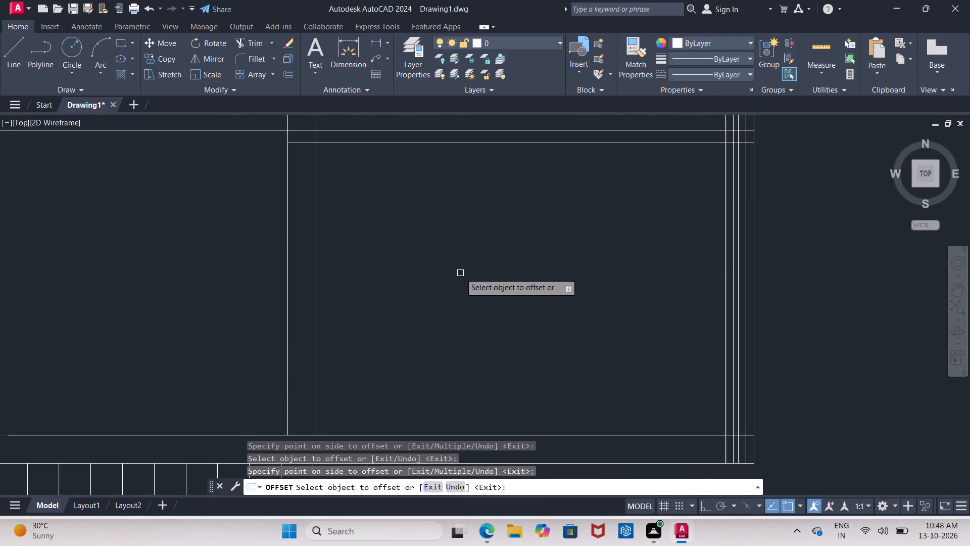
scroll(471, 282, "down", 4)
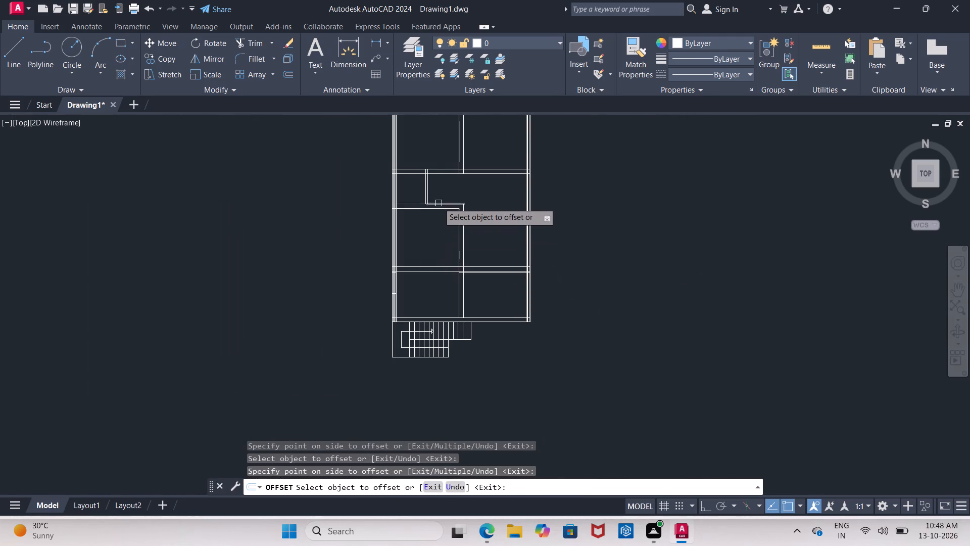
middle_click_drag(453, 187, 423, 326)
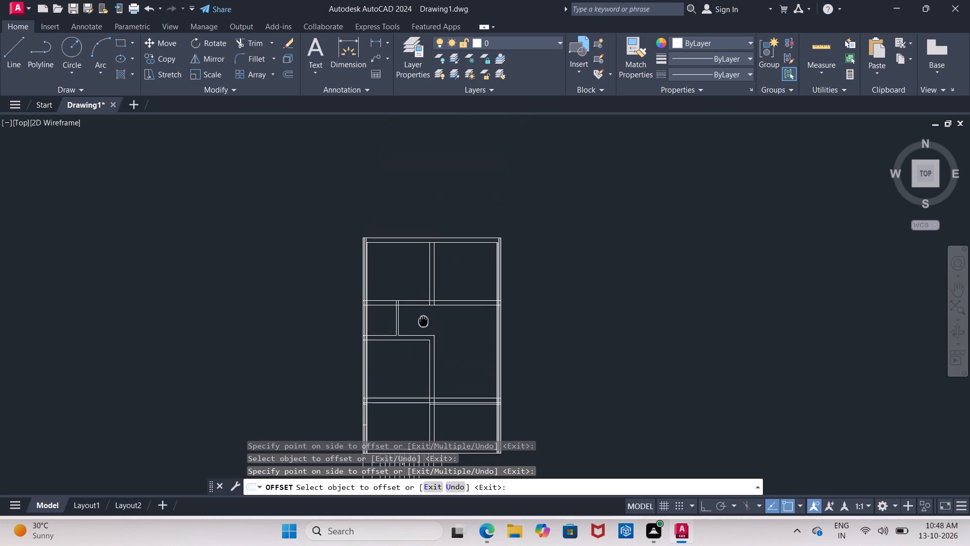
middle_click_drag(423, 326, 423, 331)
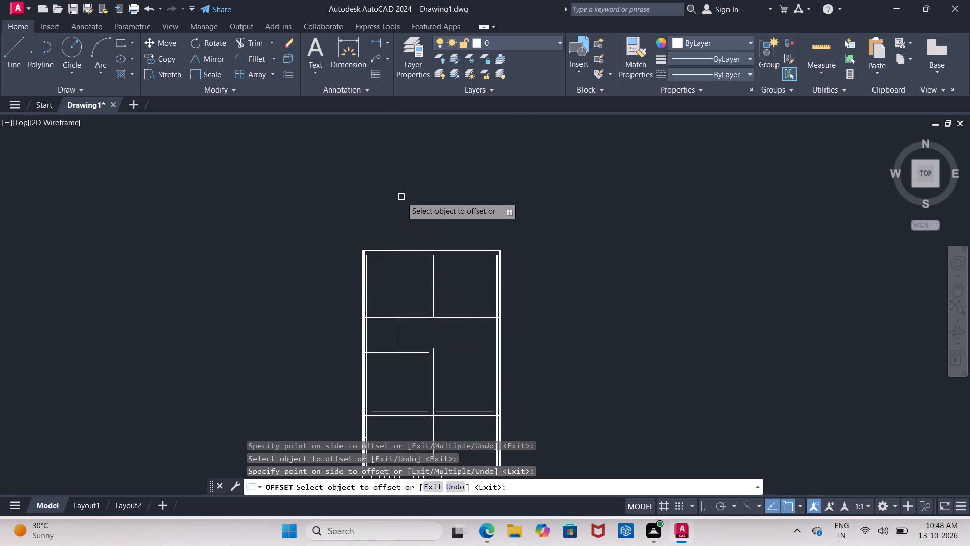
key("Escape")
Trim the left outer wall's three inner lines below the window opening, including through the bottom wall corner.
scroll(409, 235, "down", 1)
middle_click_drag(409, 290, 409, 244)
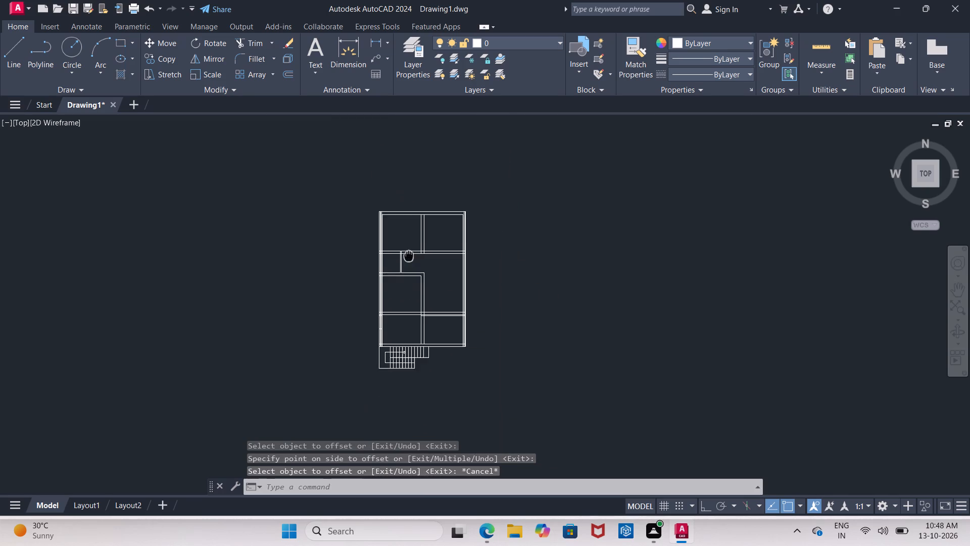
middle_click_drag(409, 244, 402, 204)
scroll(381, 252, "up", 4)
middle_click_drag(387, 250, 407, 113)
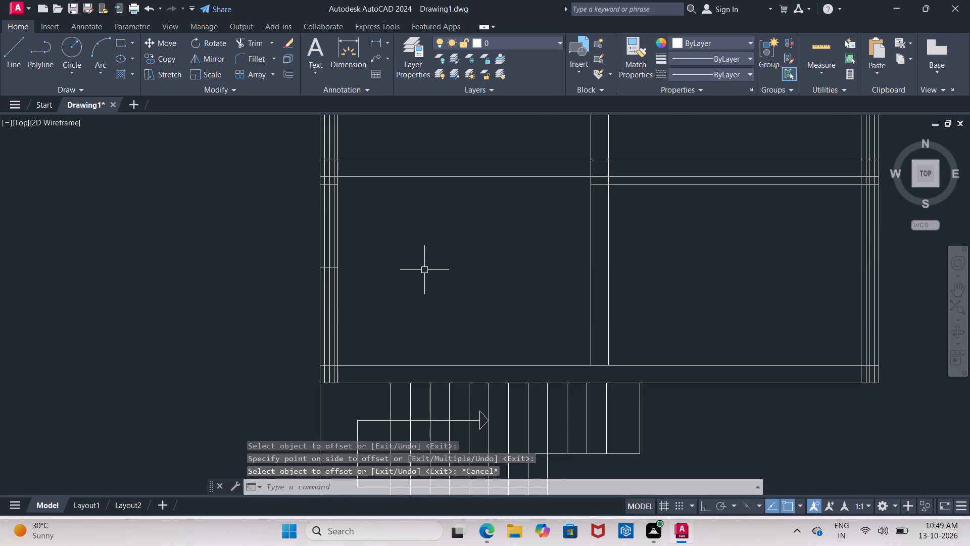
type("tr")
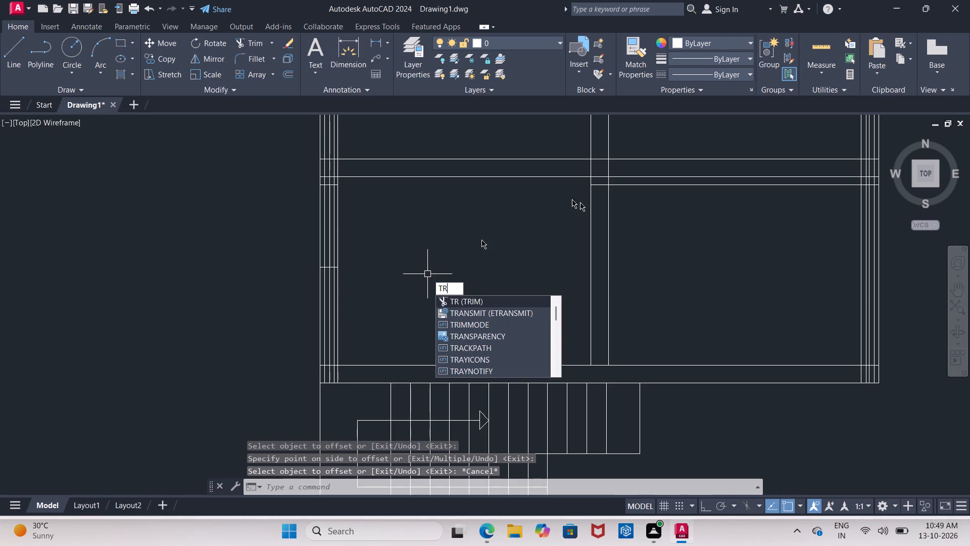
left_click(483, 302)
scroll(335, 330, "up", 1)
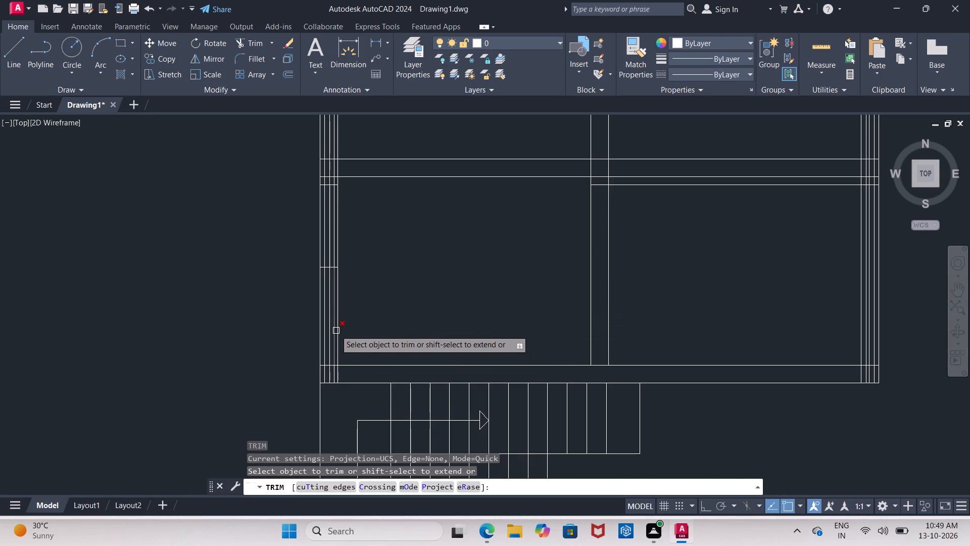
scroll(335, 314, "up", 1)
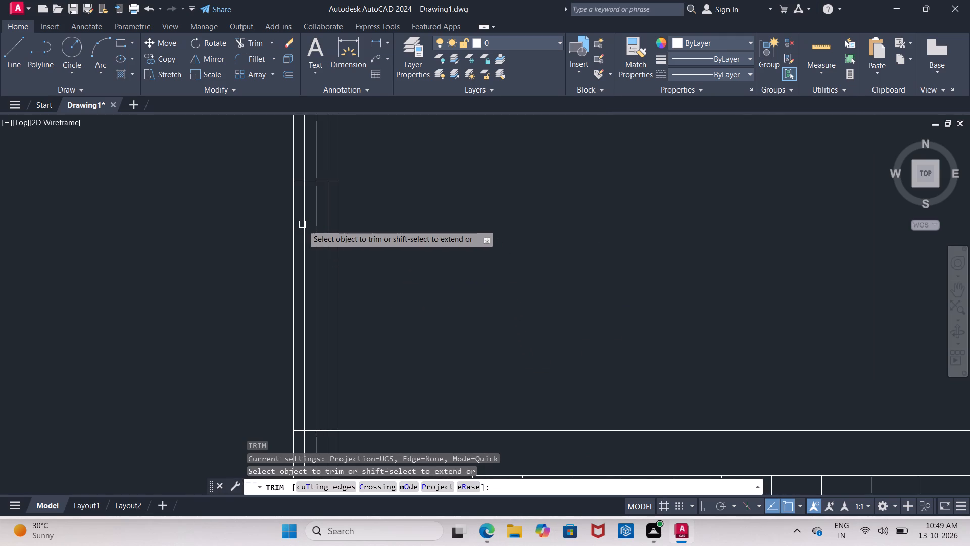
left_click(303, 224)
left_click(313, 224)
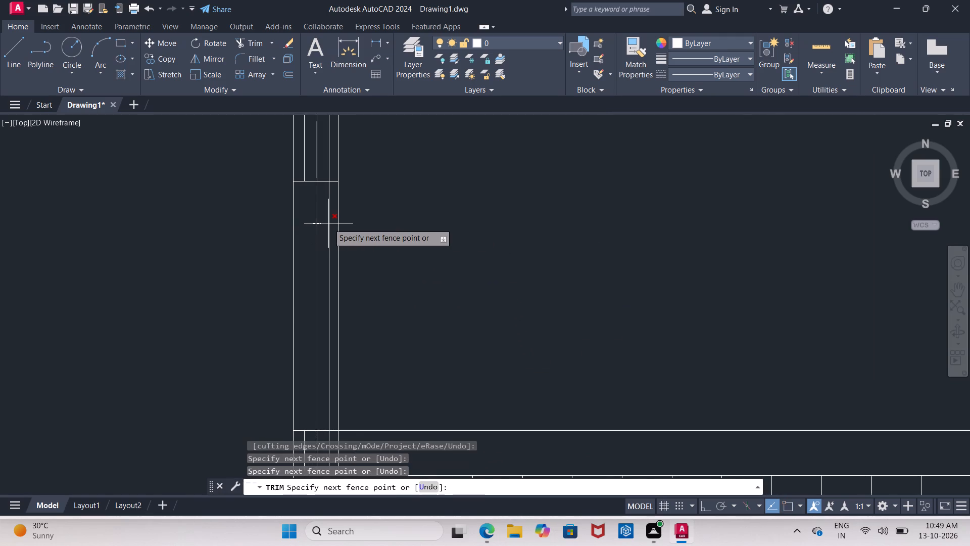
left_click(328, 223)
left_click(328, 223)
left_click(328, 227)
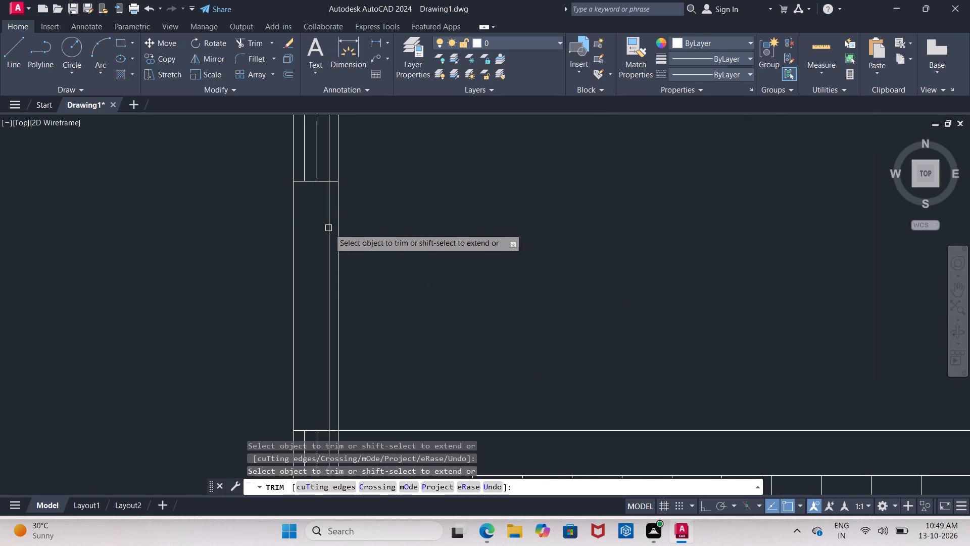
left_click(331, 235)
scroll(330, 235, "down", 4)
scroll(325, 275, "up", 5)
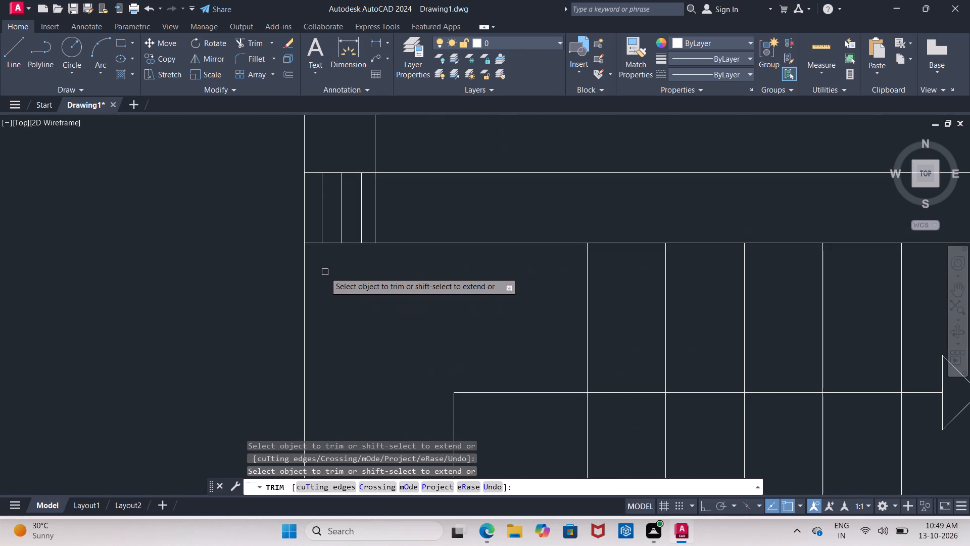
left_click_drag(315, 214, 365, 220)
Trim the left outer wall's three inner lines between the window's upper jamb line and the cross wall above it.
scroll(363, 220, "down", 6)
middle_click_drag(377, 180, 360, 248)
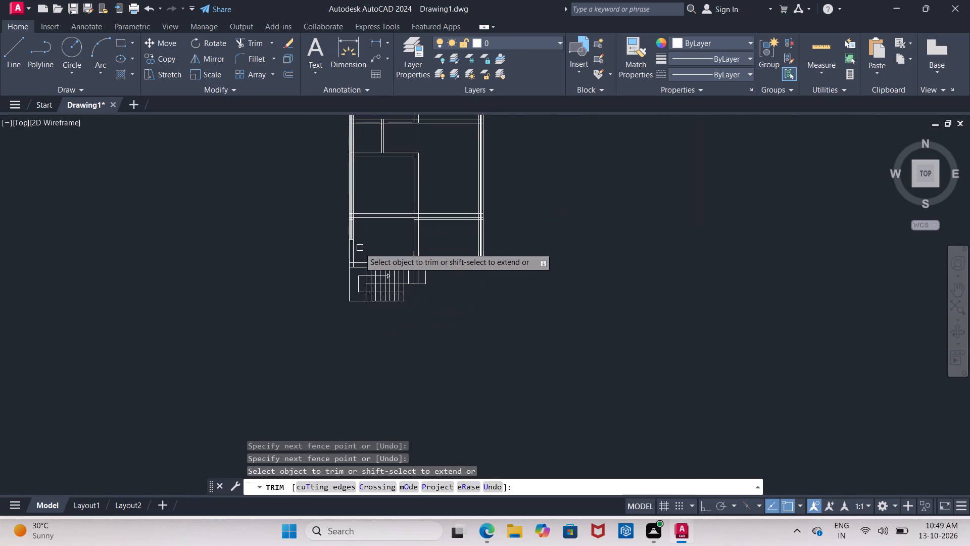
scroll(353, 219, "up", 7)
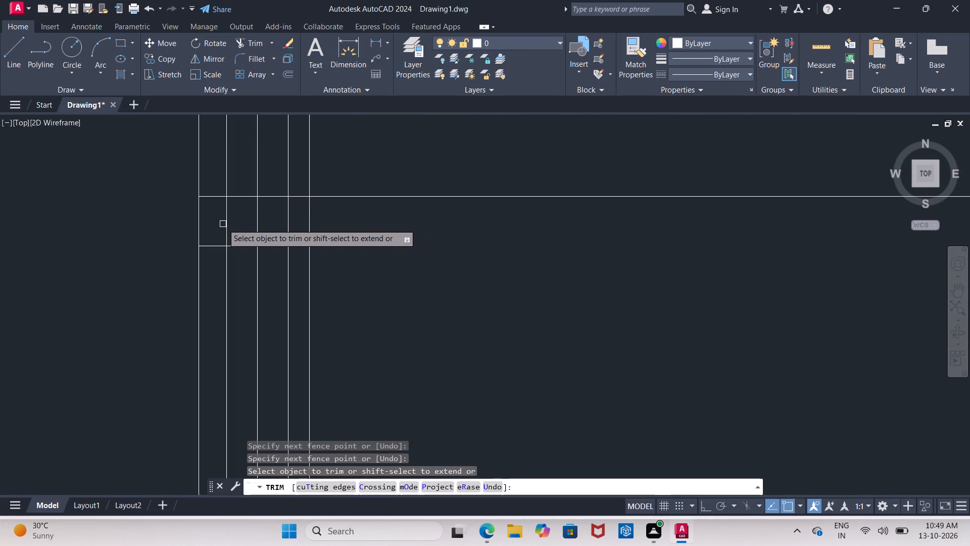
left_click_drag(223, 224, 290, 223)
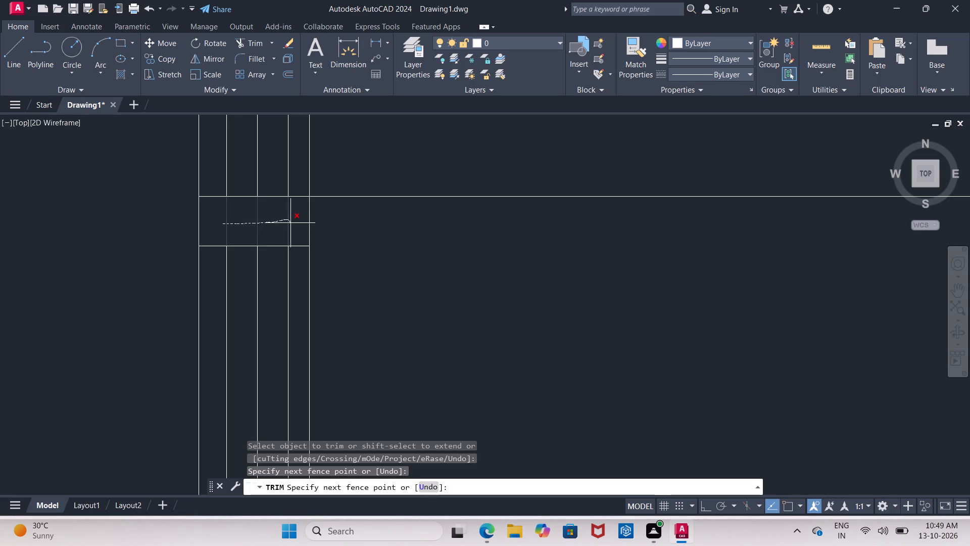
left_click_drag(290, 223, 292, 225)
scroll(292, 227, "down", 3)
middle_click_drag(292, 229, 290, 281)
scroll(293, 240, "down", 1)
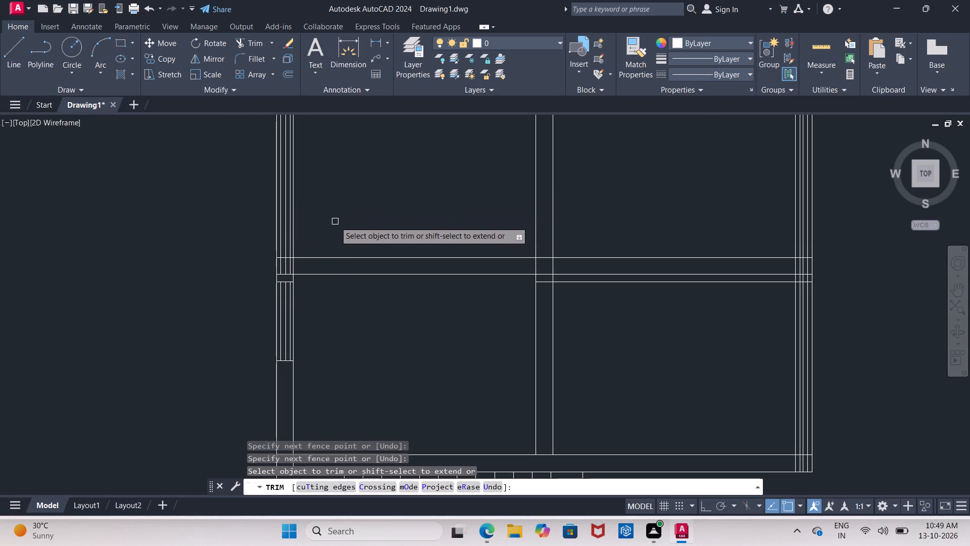
scroll(325, 228, "up", 2)
key("Escape")
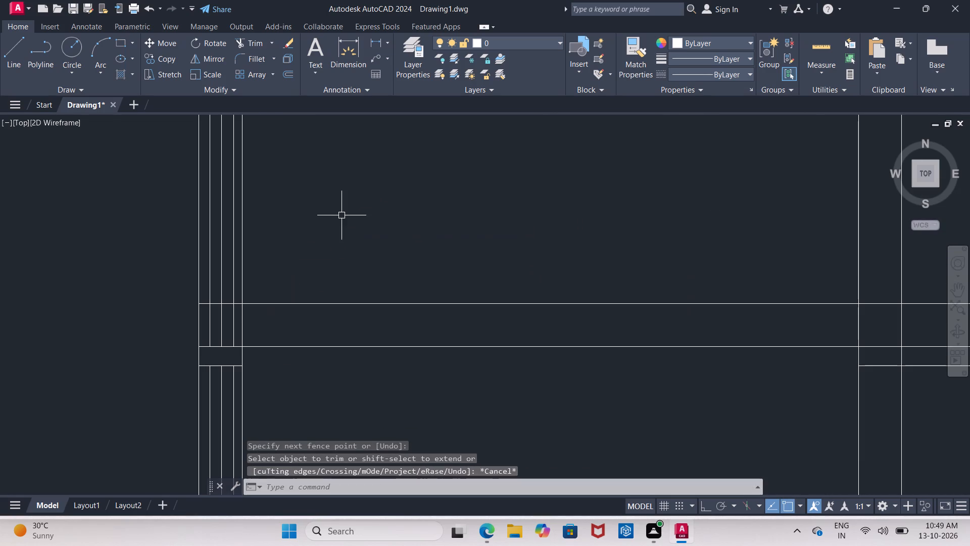
Delete the leftover horizontal line just below the cross wall in the lower-right room.
left_click(882, 365)
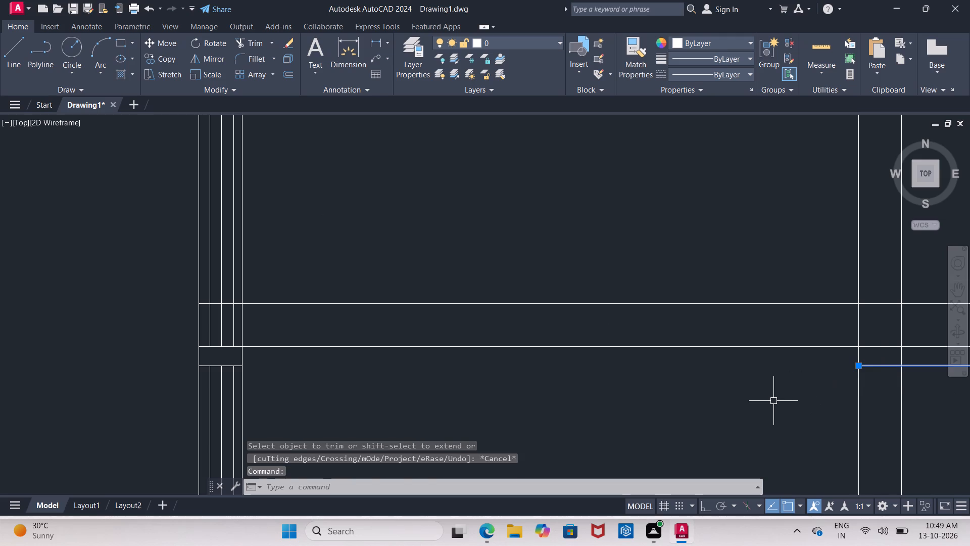
key("Delete")
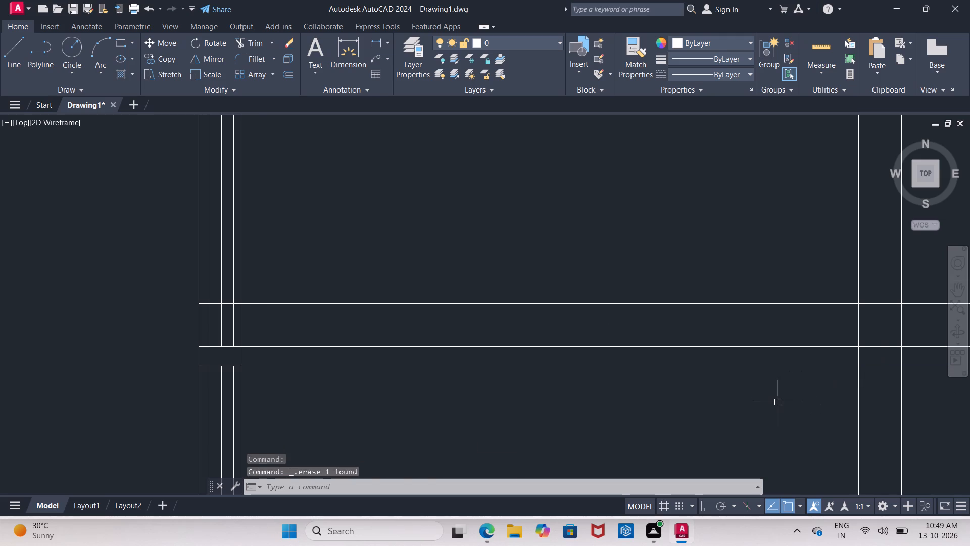
Offset the upper line of the cross wall above the lower rooms 4" upward.
key("o")
key("Return")
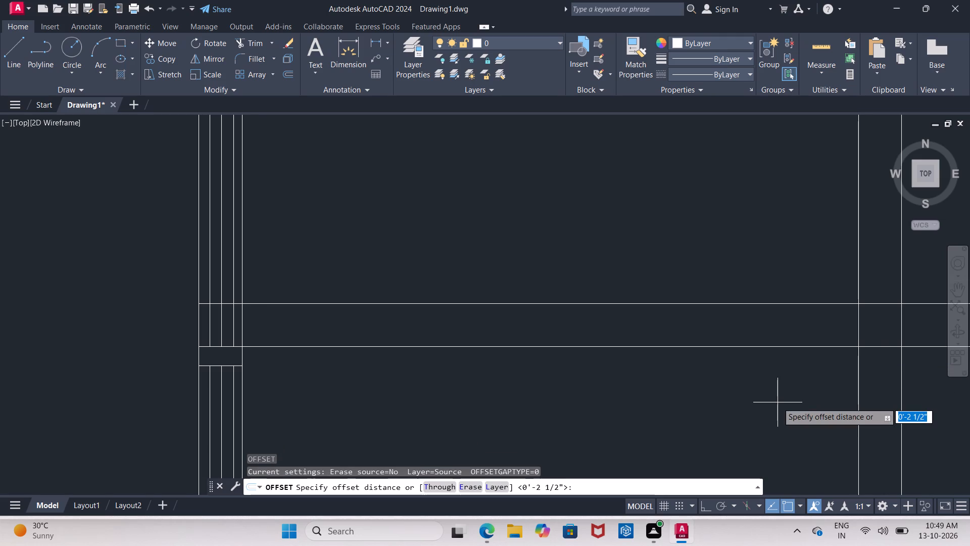
type("4'")
key("Return")
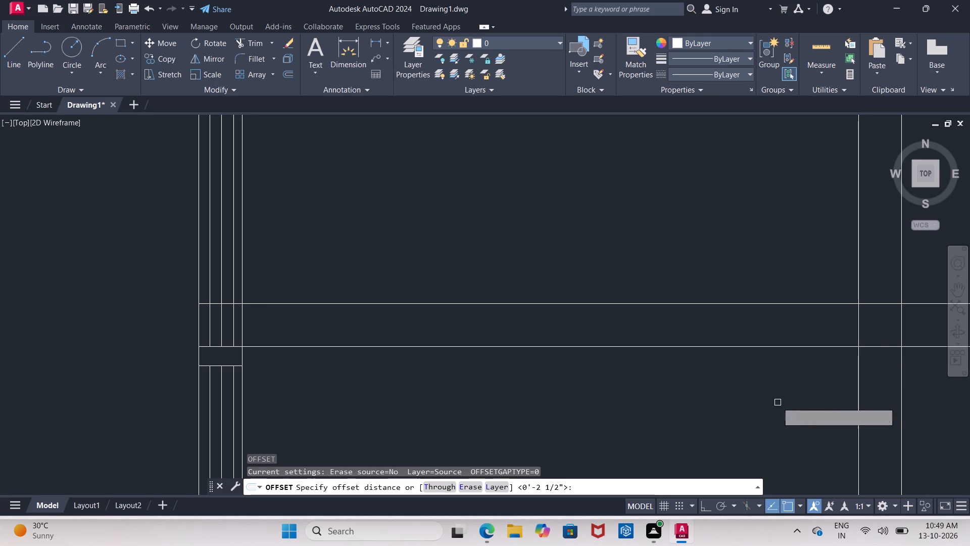
left_click(524, 304)
key("4")
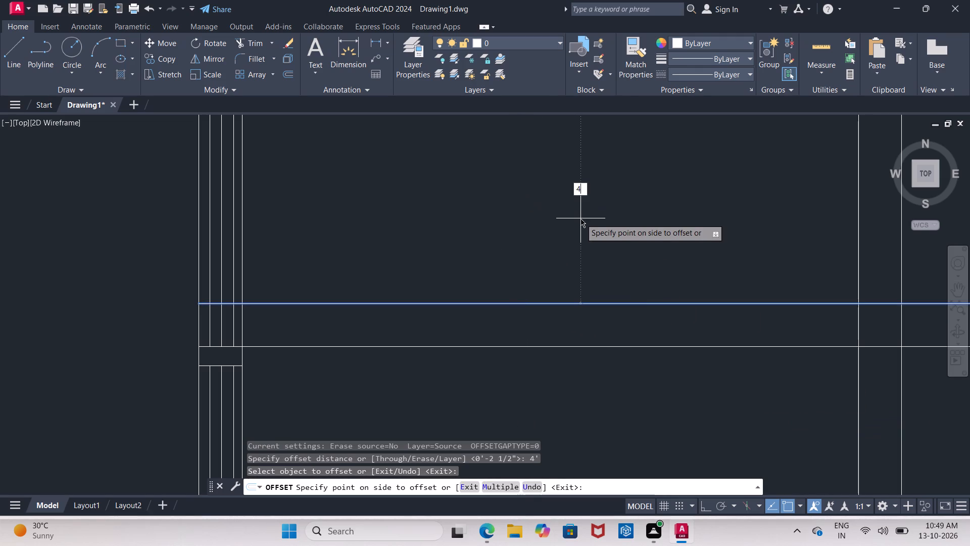
key("Return")
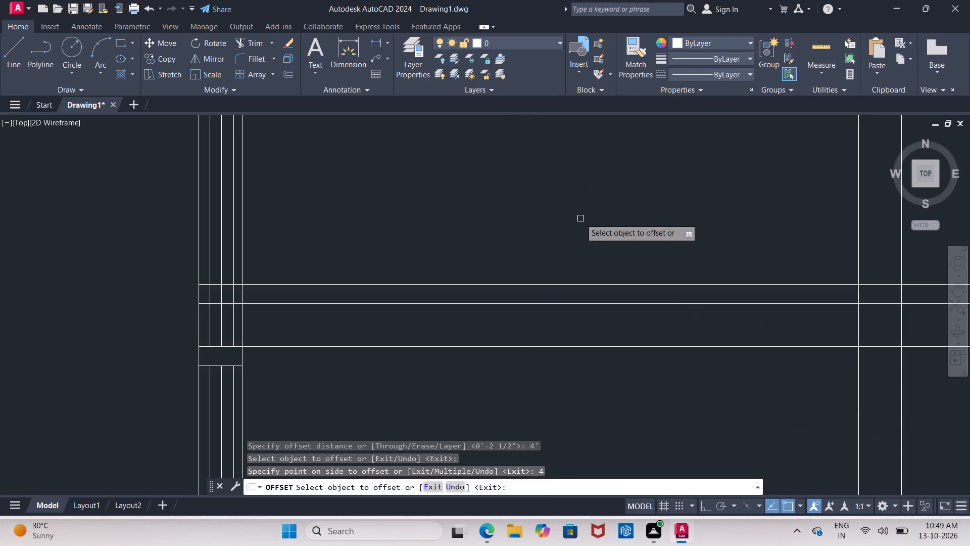
key("Escape")
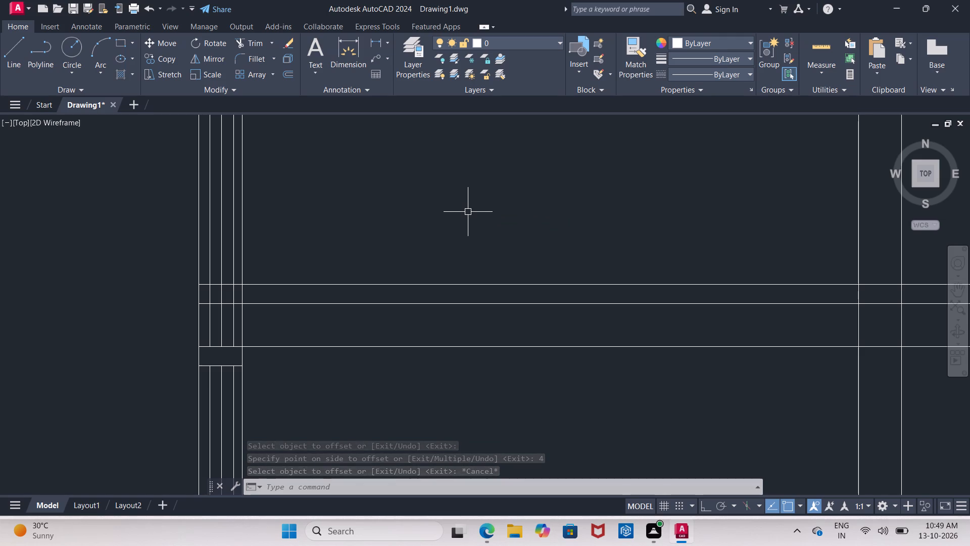
Offset the new line above the cross wall 4' upward to mark the next window opening.
key("o")
key("Return")
type("4'")
key("Return")
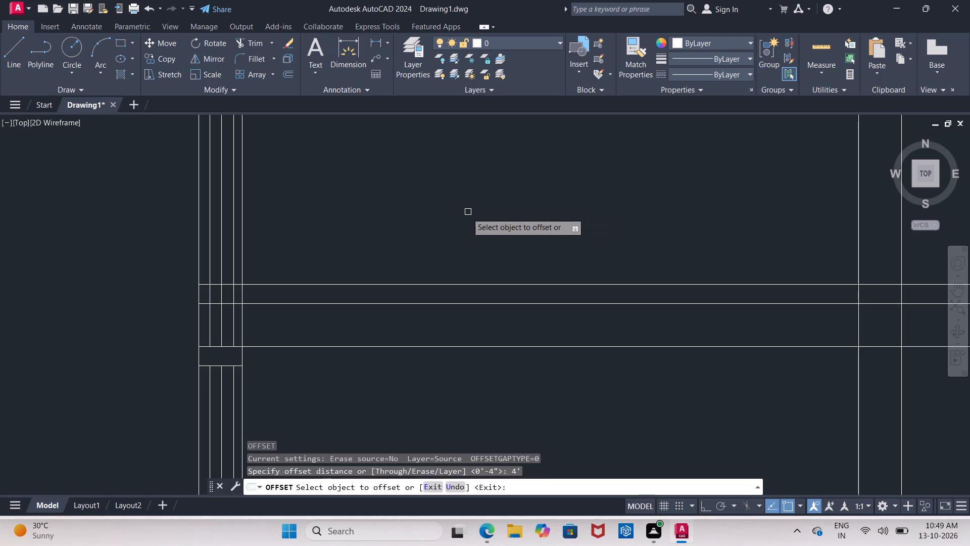
left_click(447, 282)
scroll(441, 206, "down", 3)
left_click(438, 189)
scroll(440, 188, "up", 1)
middle_click_drag(434, 188, 380, 198)
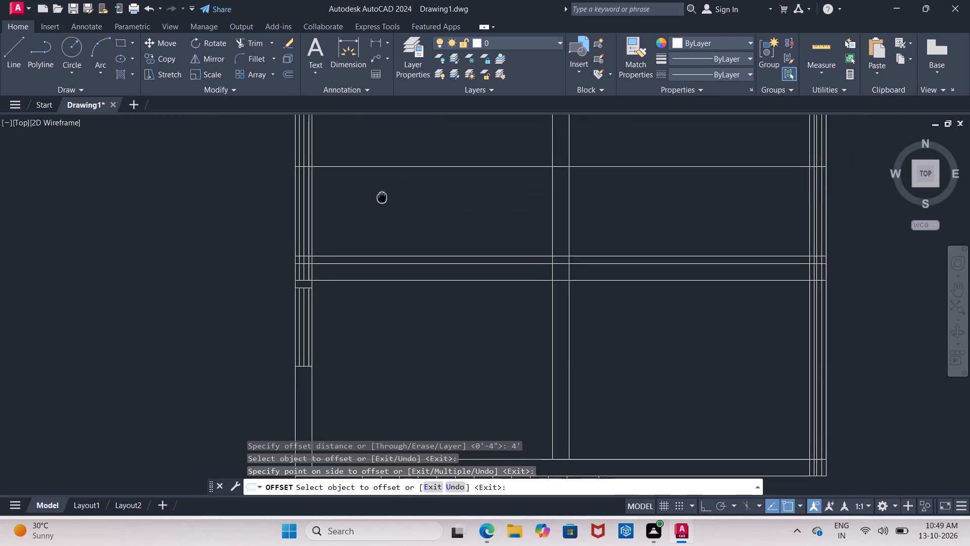
middle_click_drag(380, 198, 369, 200)
key("Escape")
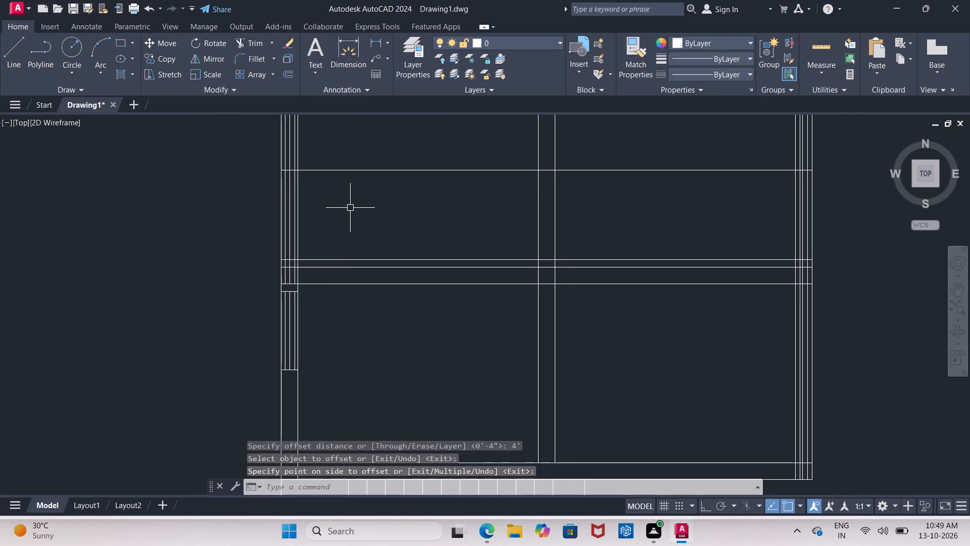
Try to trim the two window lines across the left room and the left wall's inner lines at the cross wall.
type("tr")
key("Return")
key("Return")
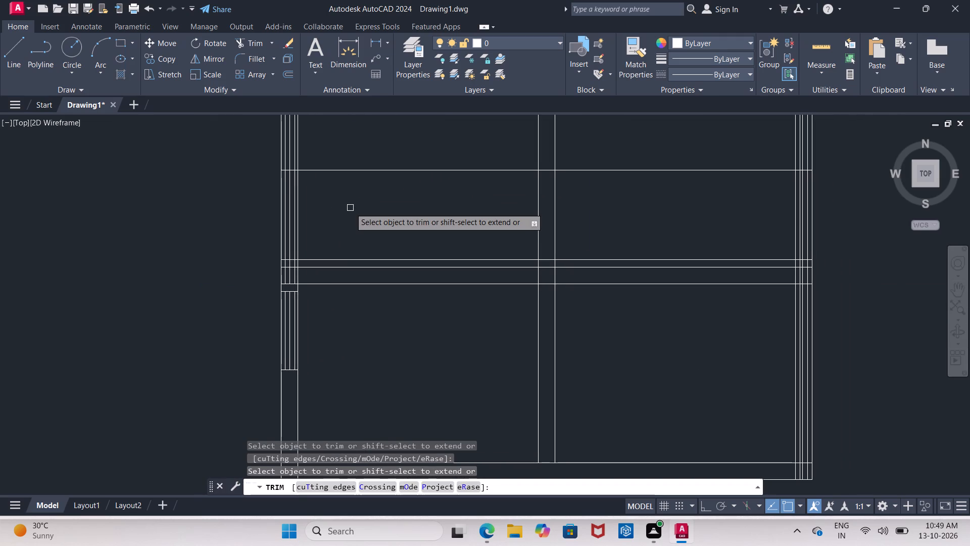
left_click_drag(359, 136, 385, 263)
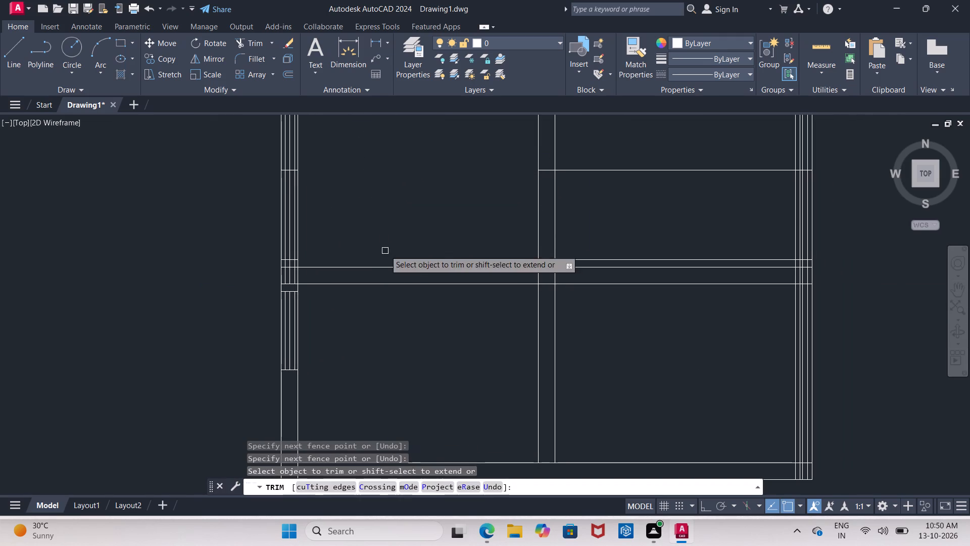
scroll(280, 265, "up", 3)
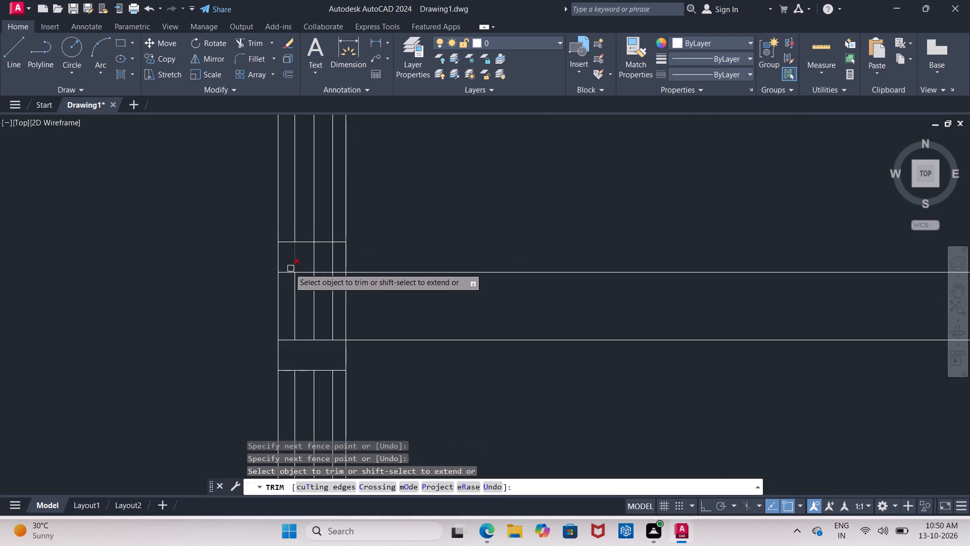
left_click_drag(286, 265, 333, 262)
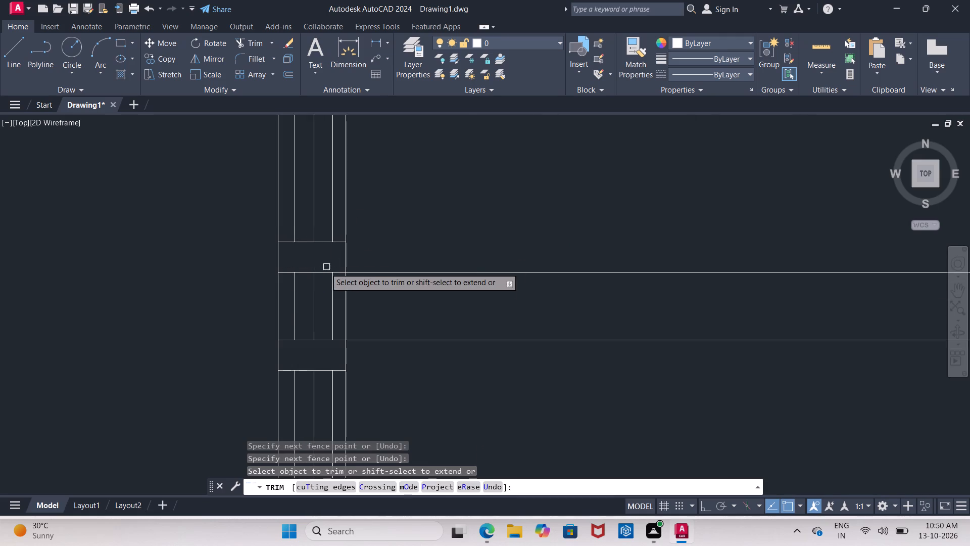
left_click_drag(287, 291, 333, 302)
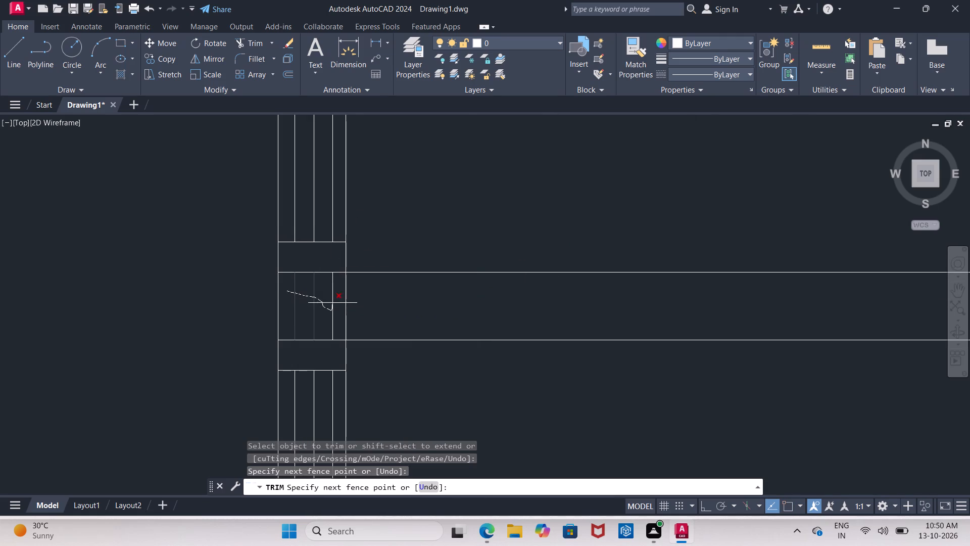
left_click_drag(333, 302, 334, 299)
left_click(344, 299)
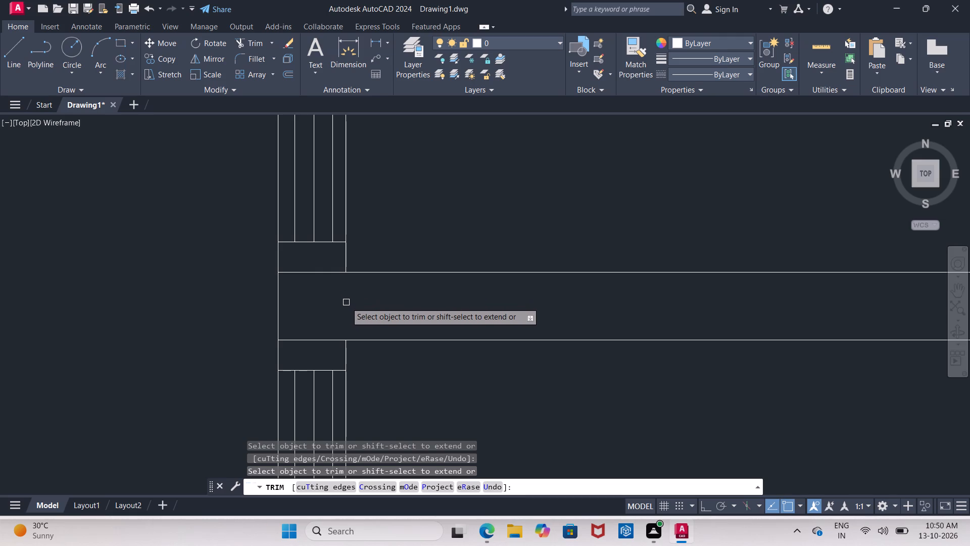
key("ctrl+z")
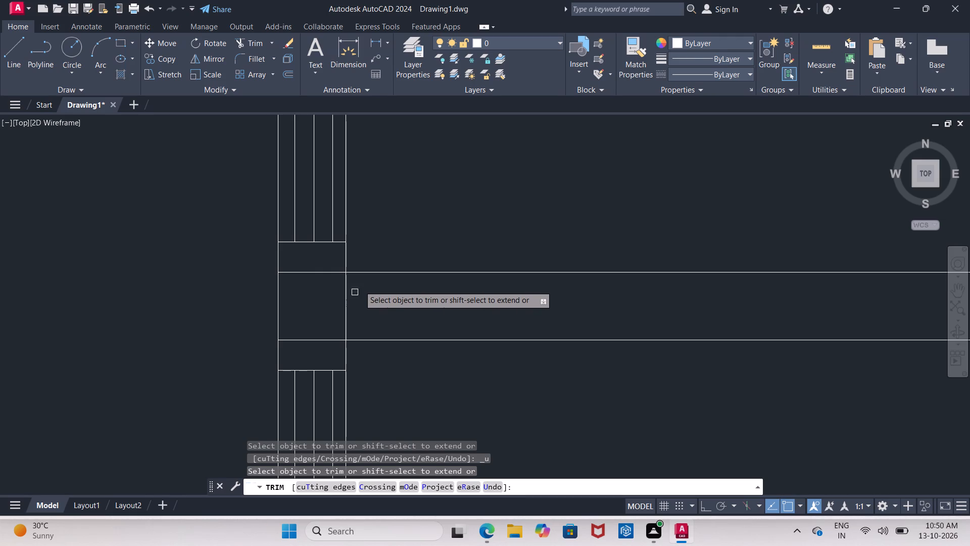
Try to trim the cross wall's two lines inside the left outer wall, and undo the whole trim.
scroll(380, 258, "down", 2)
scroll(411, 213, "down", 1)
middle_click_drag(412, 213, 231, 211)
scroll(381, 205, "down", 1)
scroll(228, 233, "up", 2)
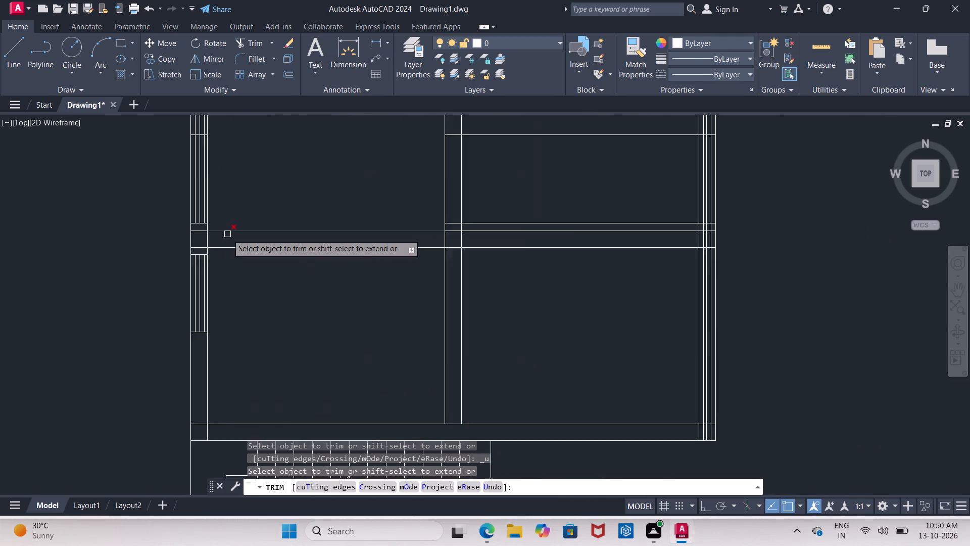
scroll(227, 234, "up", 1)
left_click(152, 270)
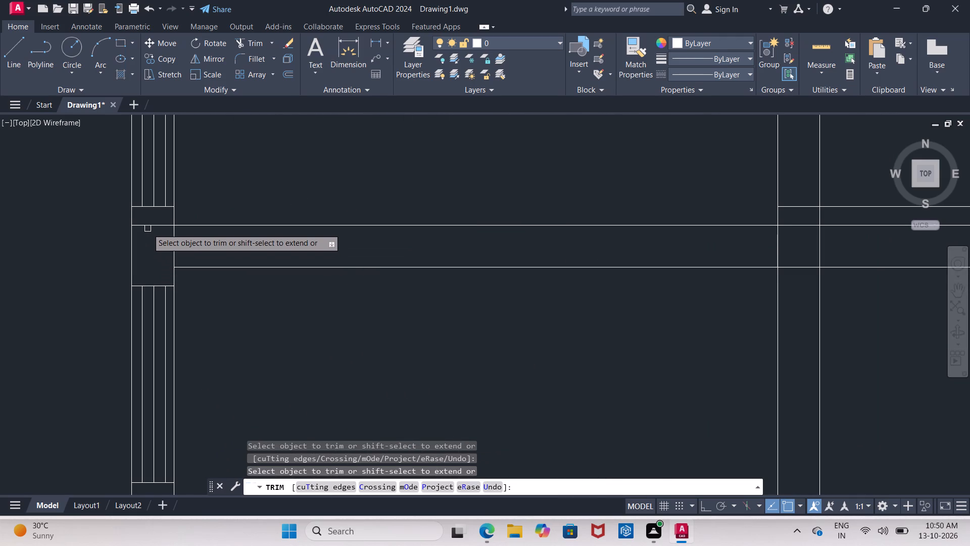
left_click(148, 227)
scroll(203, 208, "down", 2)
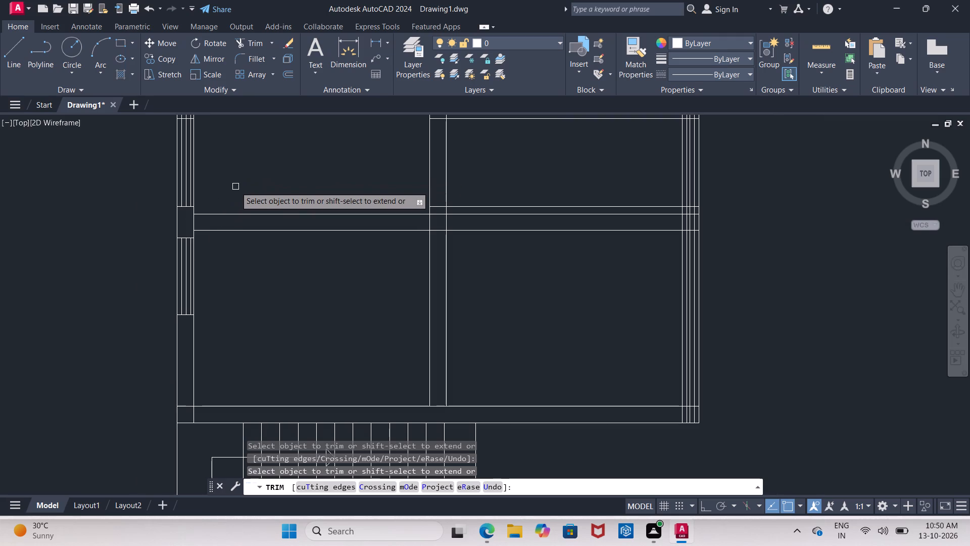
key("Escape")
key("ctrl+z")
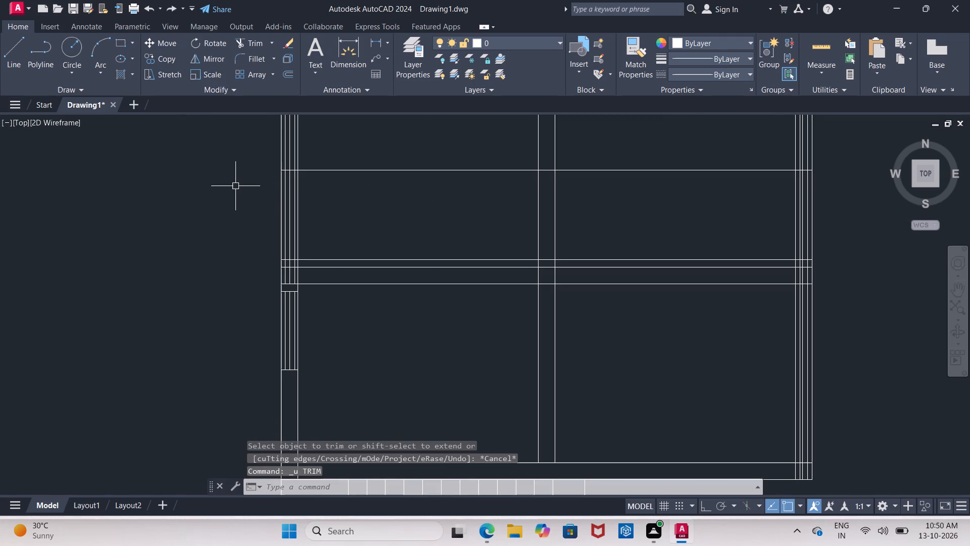
Trim the two window jamb lines above the cross wall where they span the left room.
scroll(314, 255, "up", 2)
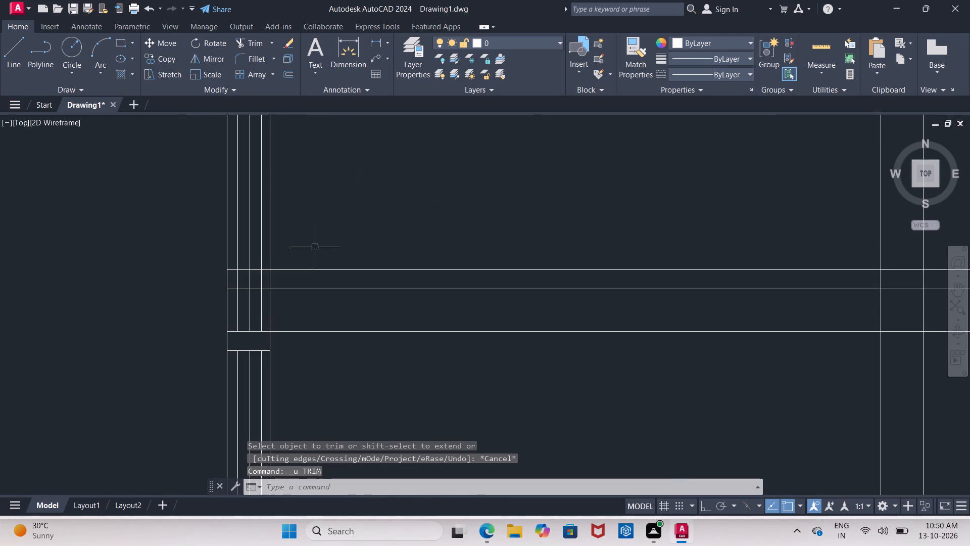
middle_click_drag(325, 237, 281, 331)
scroll(278, 304, "down", 1)
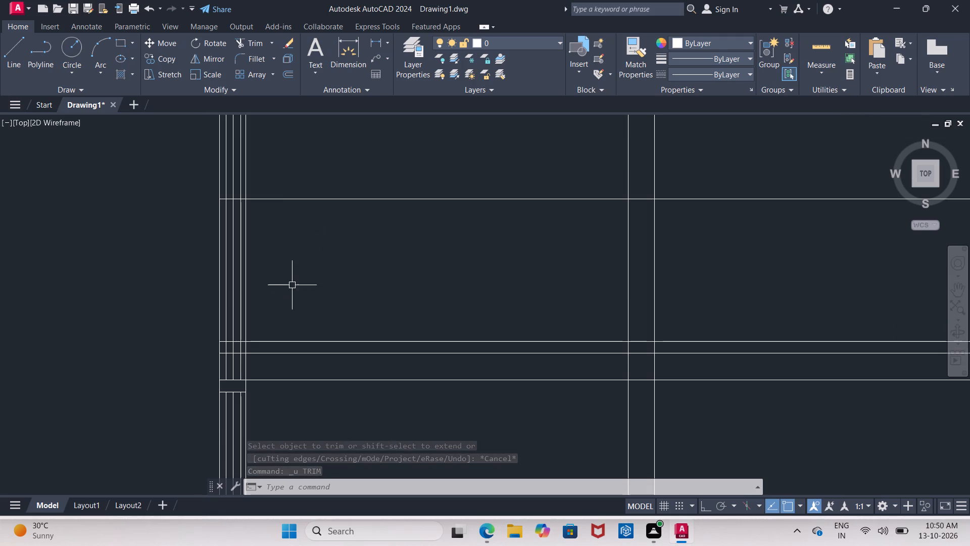
key("Escape")
key("t")
key("r")
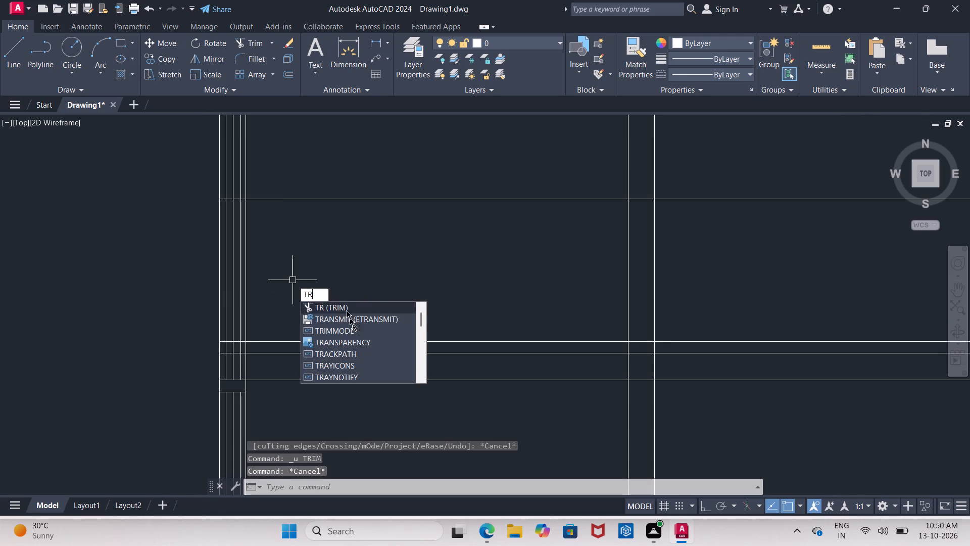
left_click(344, 302)
left_click_drag(286, 184, 306, 343)
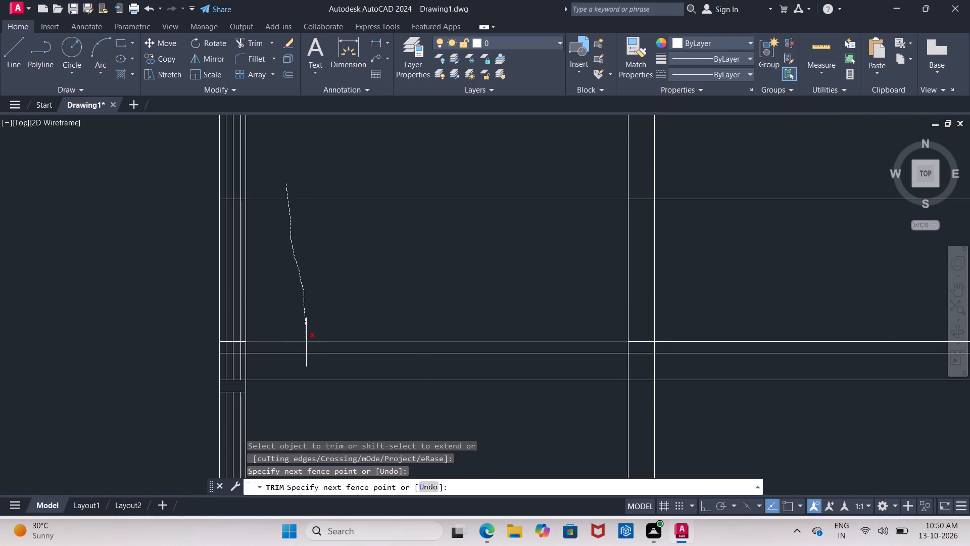
left_click_drag(306, 343, 306, 346)
Trim the left outer wall's three inner lines from the window's lower jamb line down through the cross wall.
scroll(221, 358, "up", 3)
left_click_drag(228, 330, 266, 323)
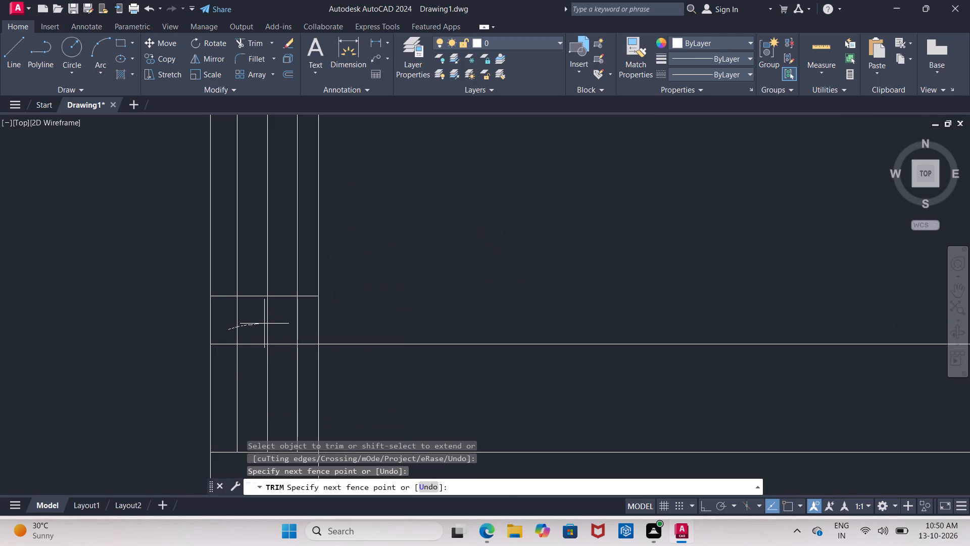
left_click_drag(266, 323, 300, 321)
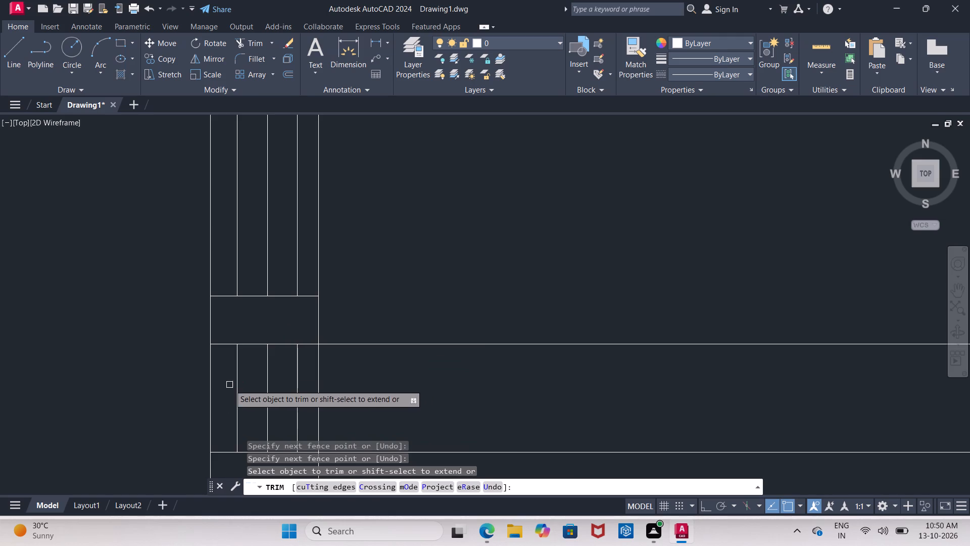
left_click_drag(229, 385, 299, 376)
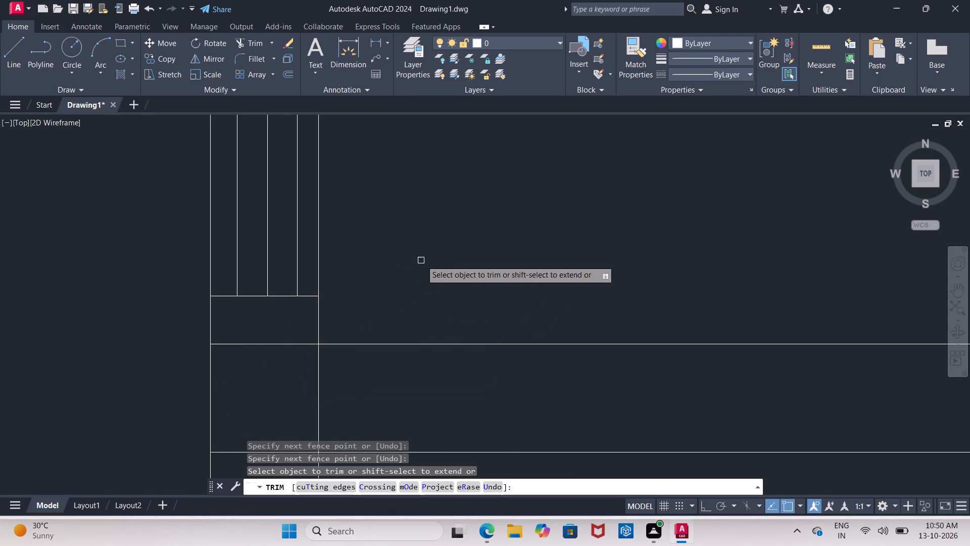
Trim the window's upper jamb line across the right room and between the middle partition's two lines.
scroll(418, 260, "down", 5)
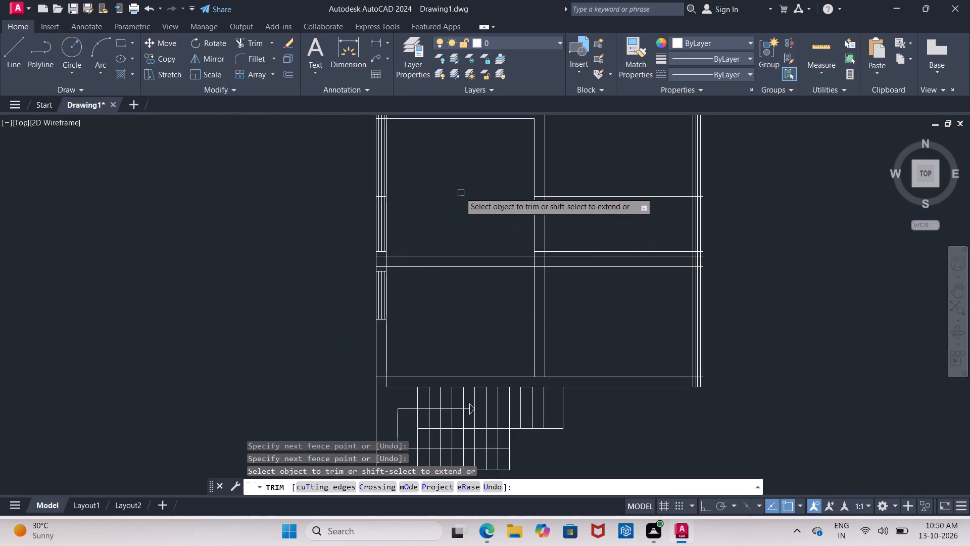
middle_click_drag(452, 193, 395, 220)
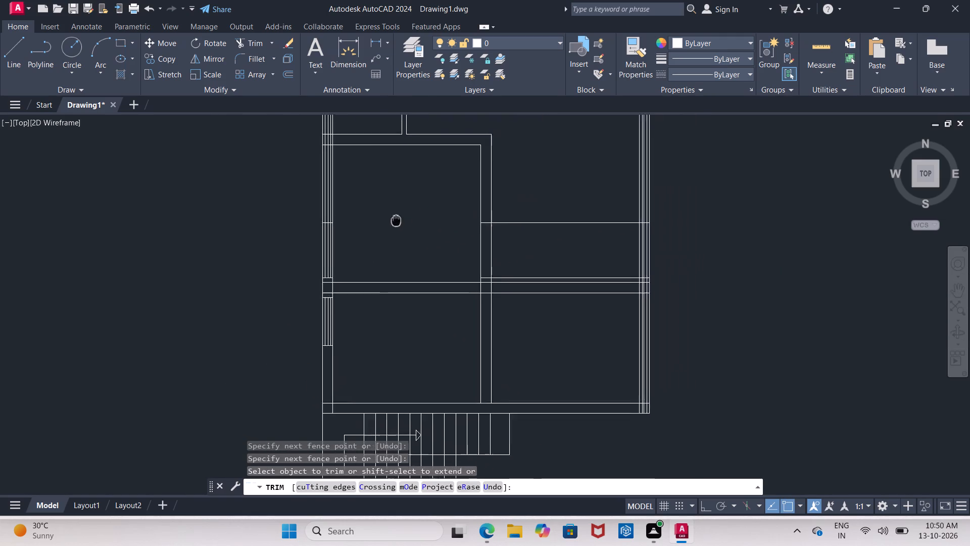
middle_click_drag(395, 220, 366, 231)
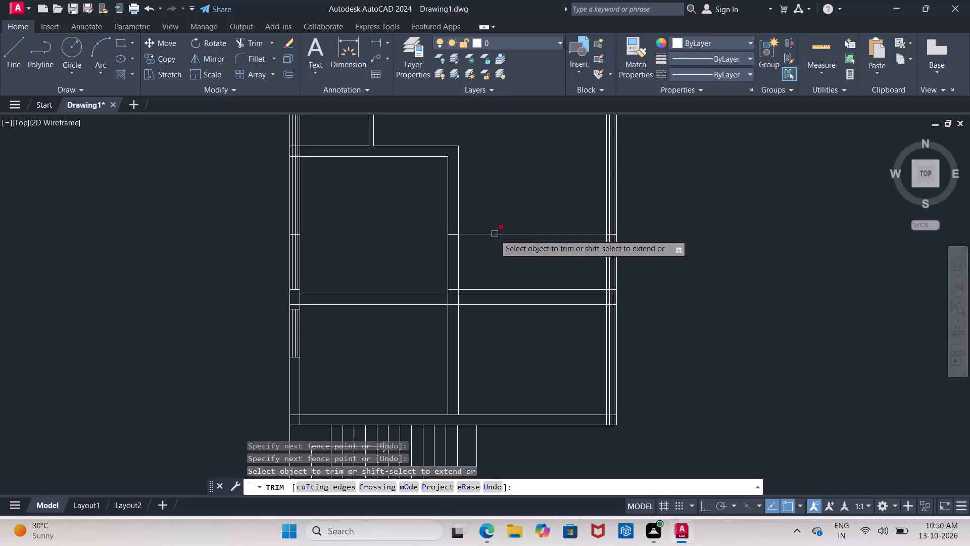
left_click(495, 234)
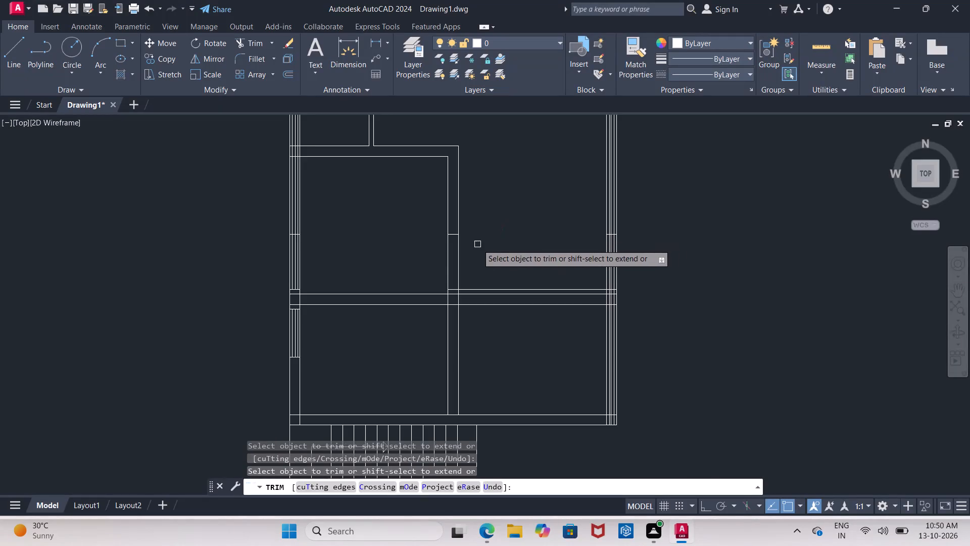
scroll(441, 245, "up", 3)
left_click(485, 208)
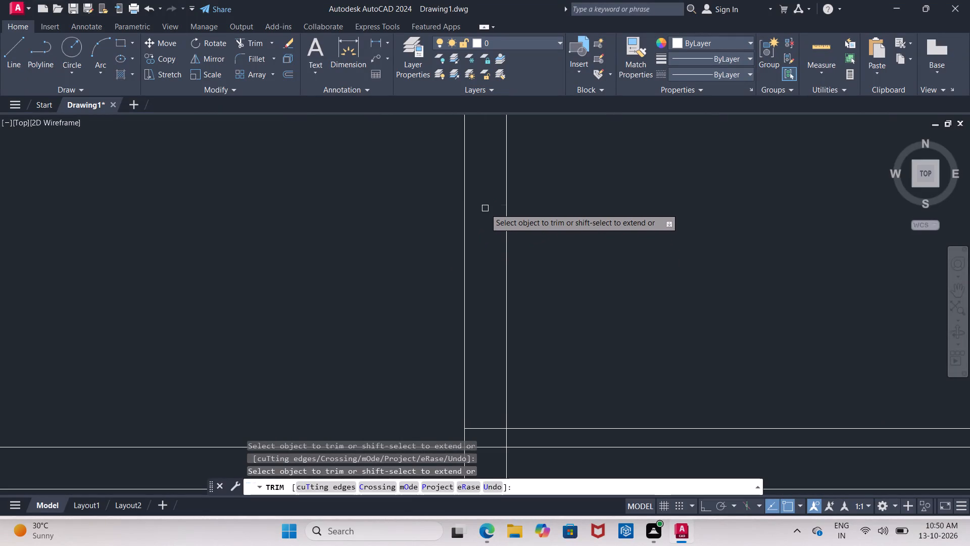
scroll(482, 209, "down", 4)
scroll(474, 255, "up", 3)
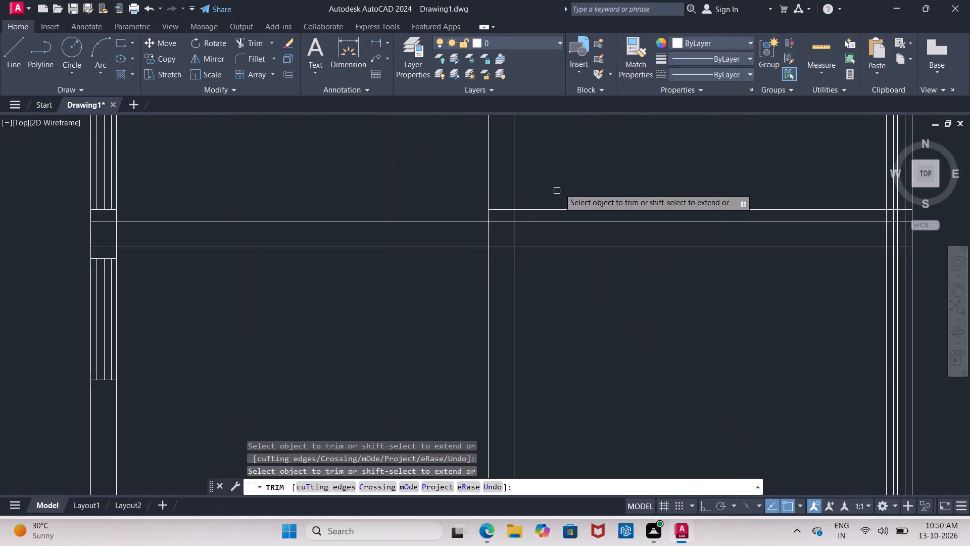
key("Escape")
Delete the leftover lower jamb line just above the cross wall, running from the partition to the right outer wall.
left_click(566, 207)
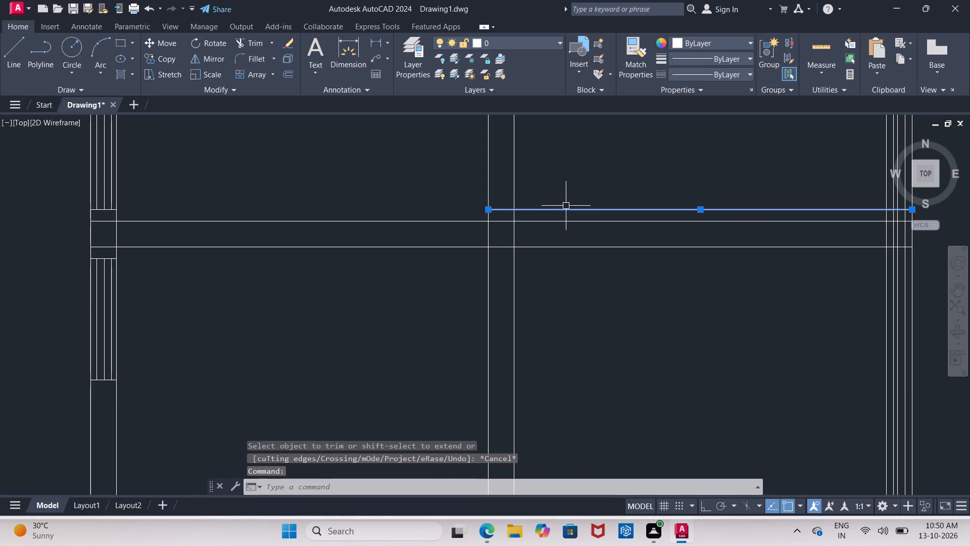
key("Delete")
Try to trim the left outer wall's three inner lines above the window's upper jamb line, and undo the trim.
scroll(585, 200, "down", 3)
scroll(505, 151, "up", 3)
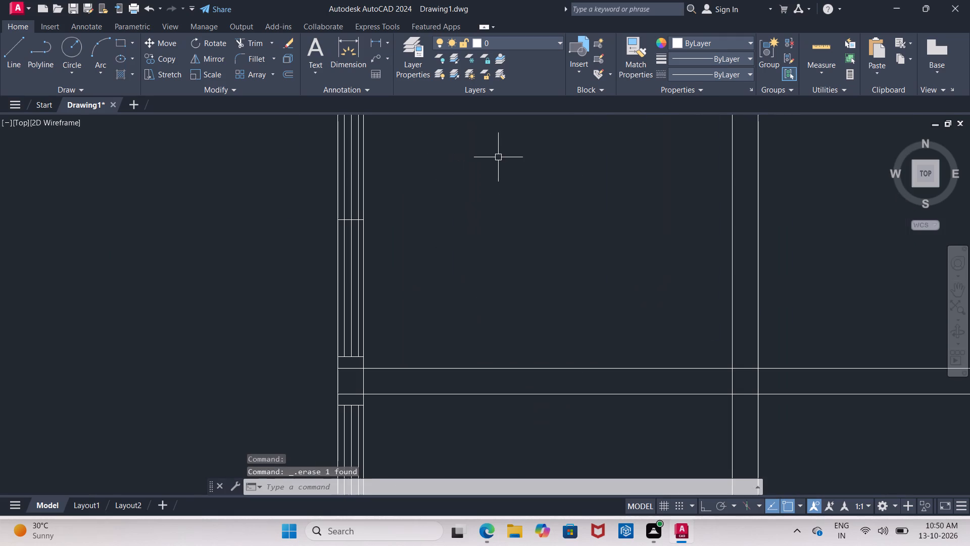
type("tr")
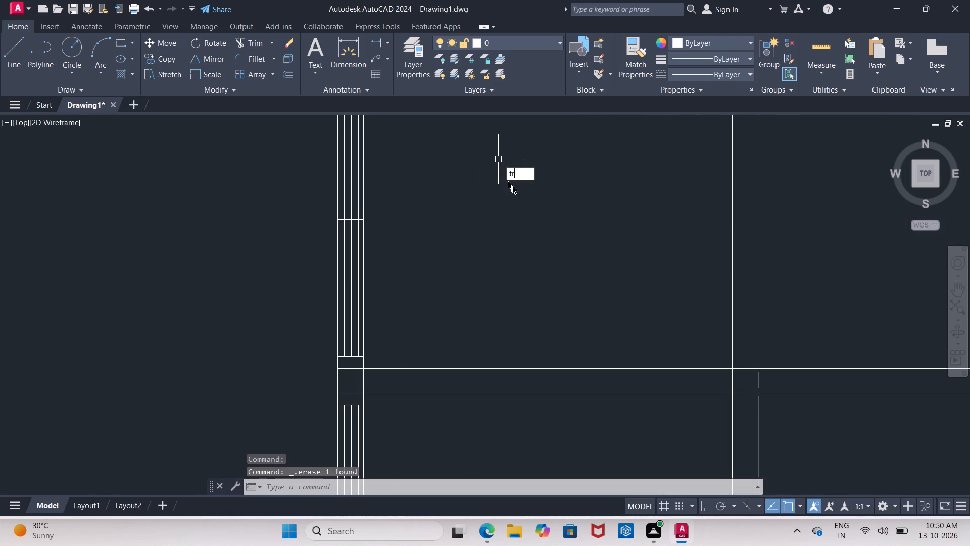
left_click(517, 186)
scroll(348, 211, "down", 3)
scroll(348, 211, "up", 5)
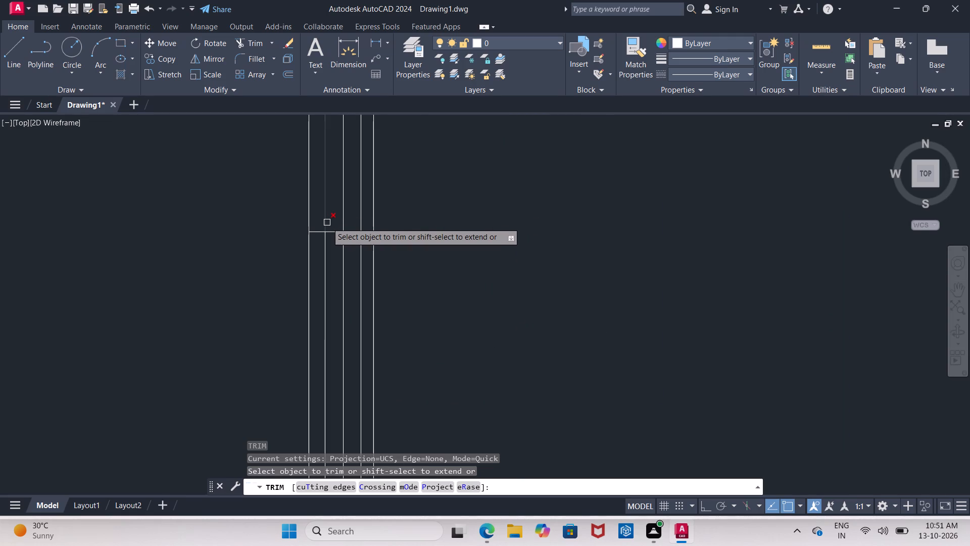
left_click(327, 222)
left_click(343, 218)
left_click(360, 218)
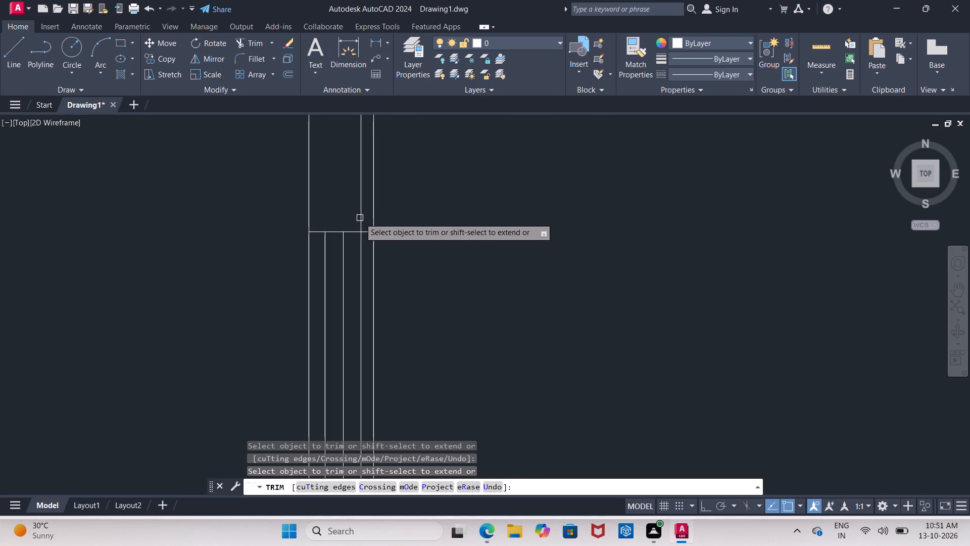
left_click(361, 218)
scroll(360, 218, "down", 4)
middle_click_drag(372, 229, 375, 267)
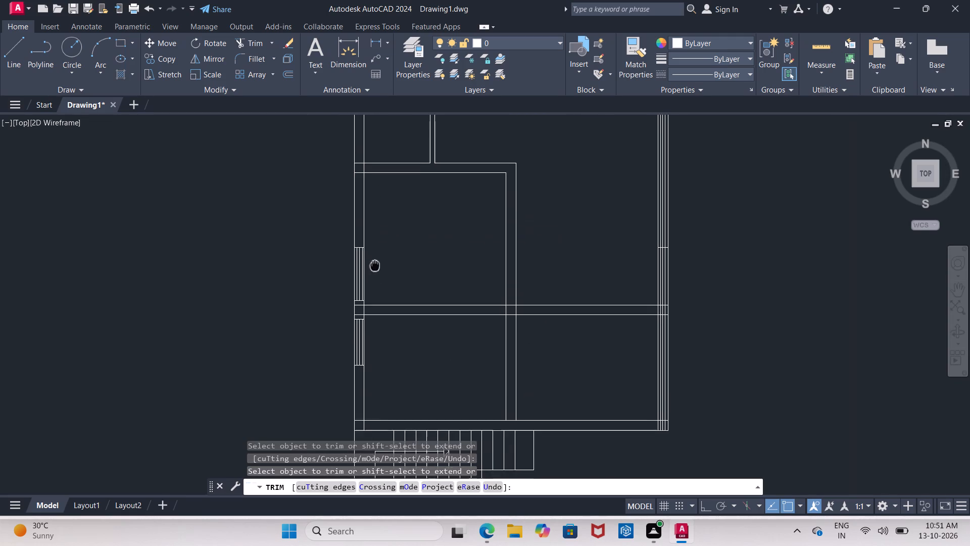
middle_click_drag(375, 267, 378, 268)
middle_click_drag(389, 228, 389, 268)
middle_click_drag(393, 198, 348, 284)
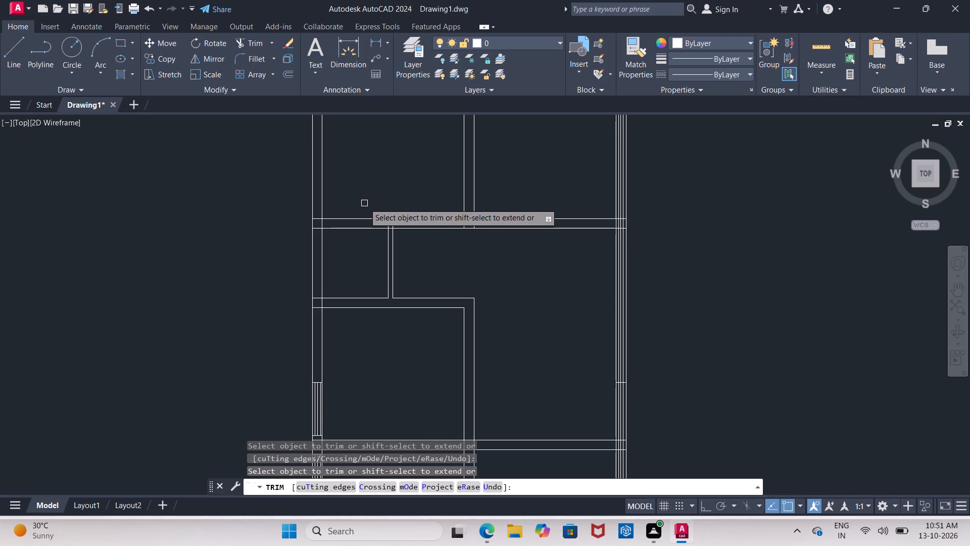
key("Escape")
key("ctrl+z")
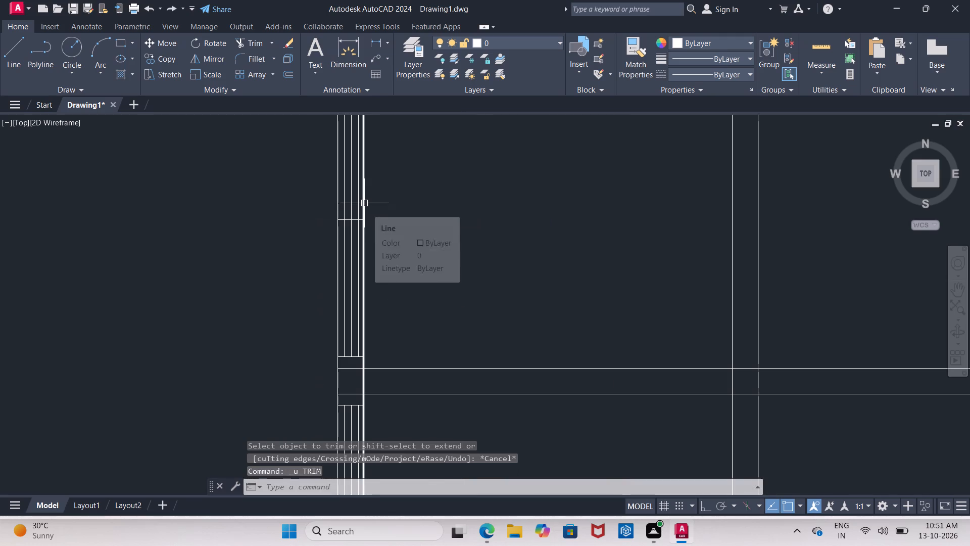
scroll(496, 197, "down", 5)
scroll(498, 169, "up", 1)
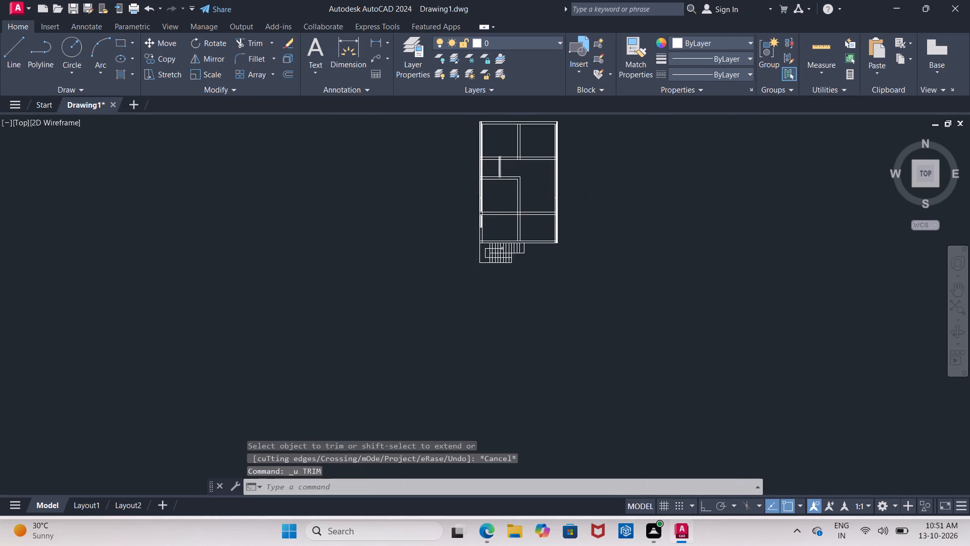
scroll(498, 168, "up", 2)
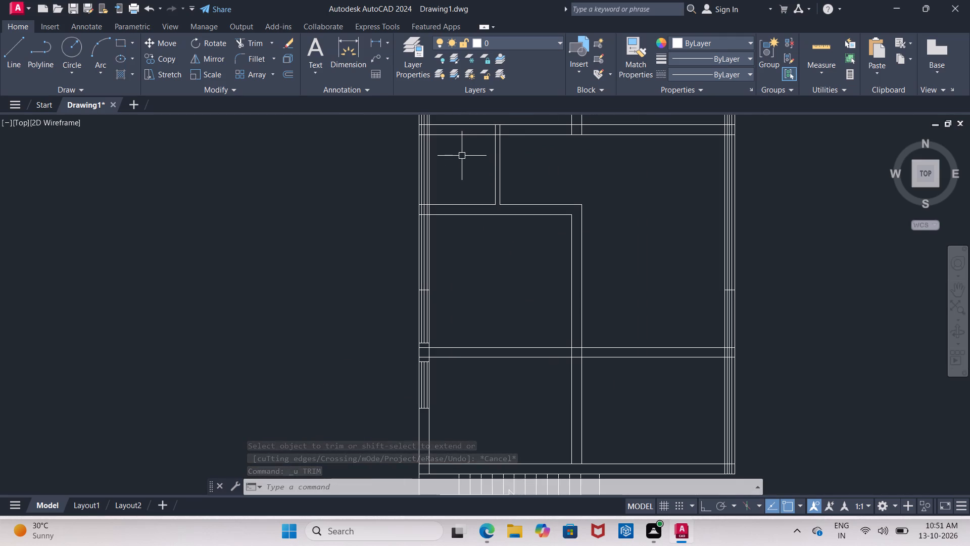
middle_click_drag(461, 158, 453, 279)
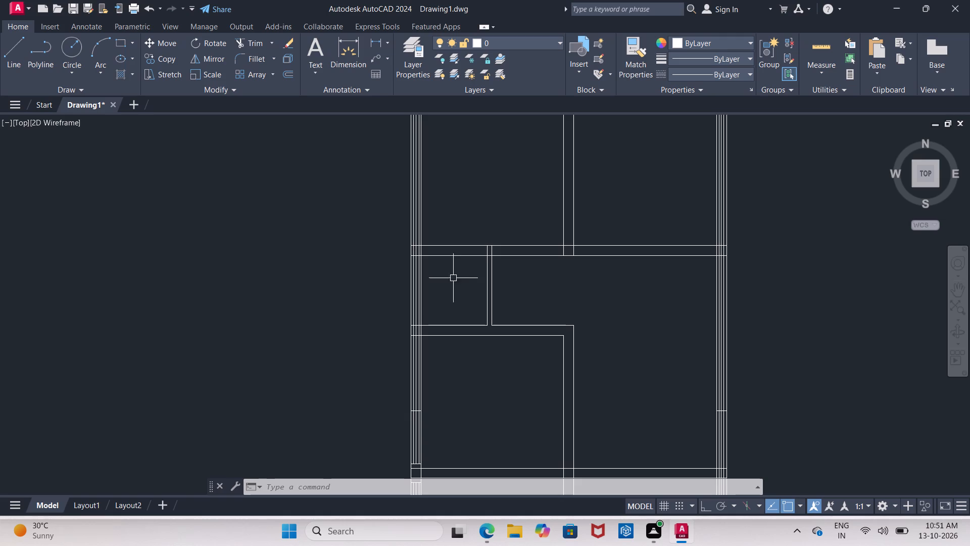
Offset the upper line of the cross wall below the two top rooms 4" upward for the window's lower jamb.
scroll(456, 235, "up", 1)
middle_click_drag(449, 228, 402, 231)
key("Escape")
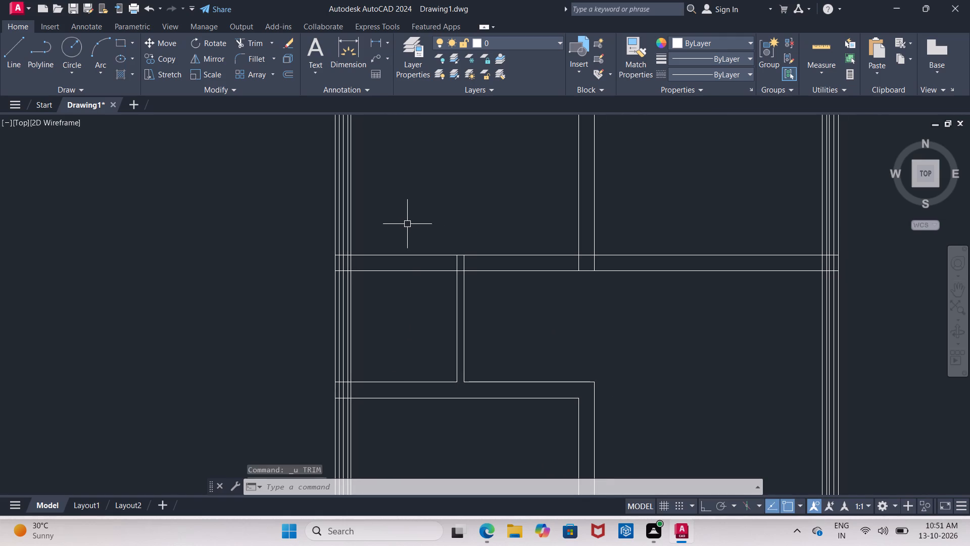
key("o")
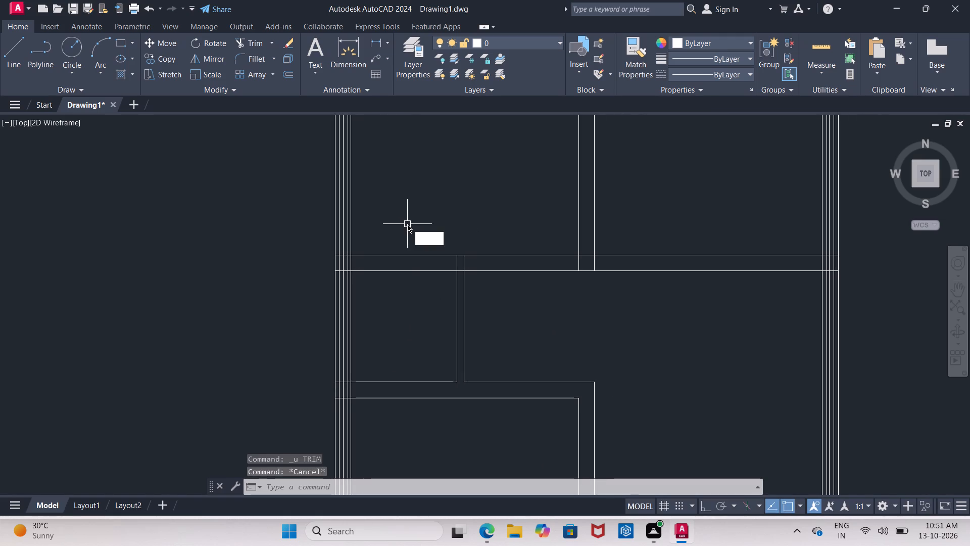
key("Return")
type("4\"")
key("Return")
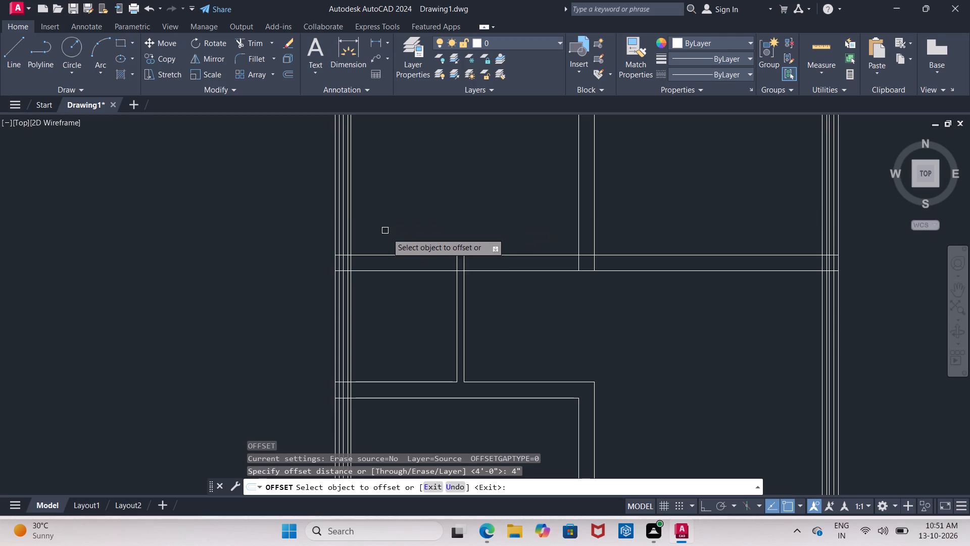
left_click(401, 257)
left_click(391, 198)
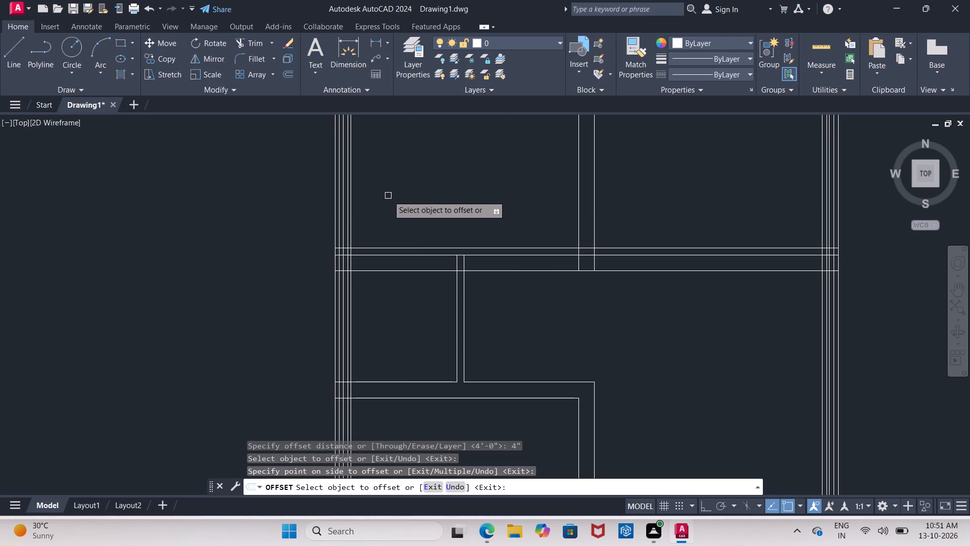
key("Escape")
Offset the new lower jamb line 4' upward for the window's upper jamb.
key("Return")
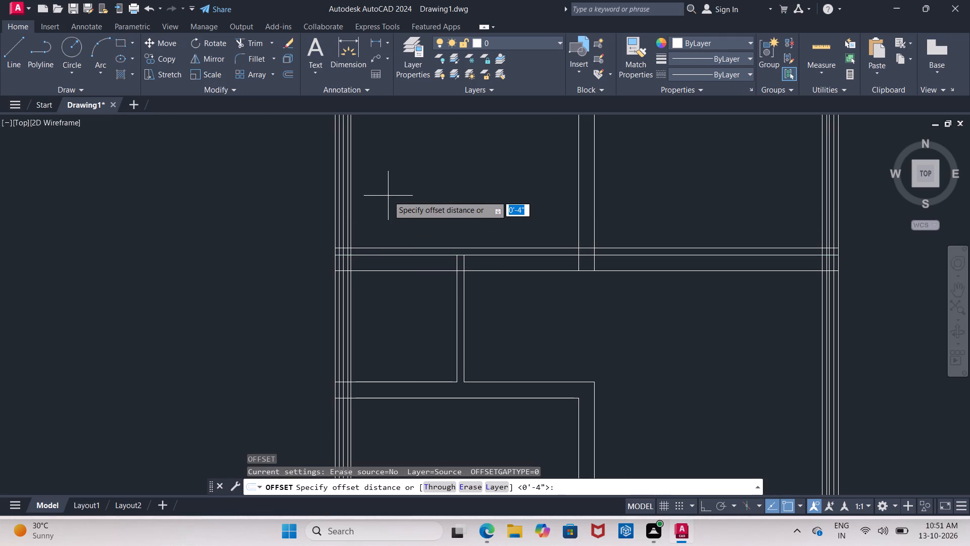
type("4'")
key("Return")
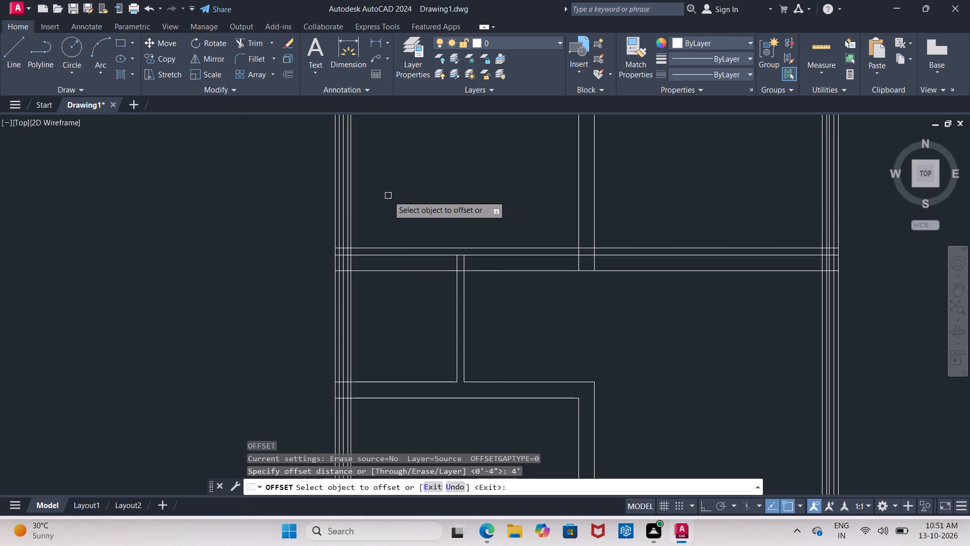
left_click_drag(434, 249, 433, 245)
left_click(413, 194)
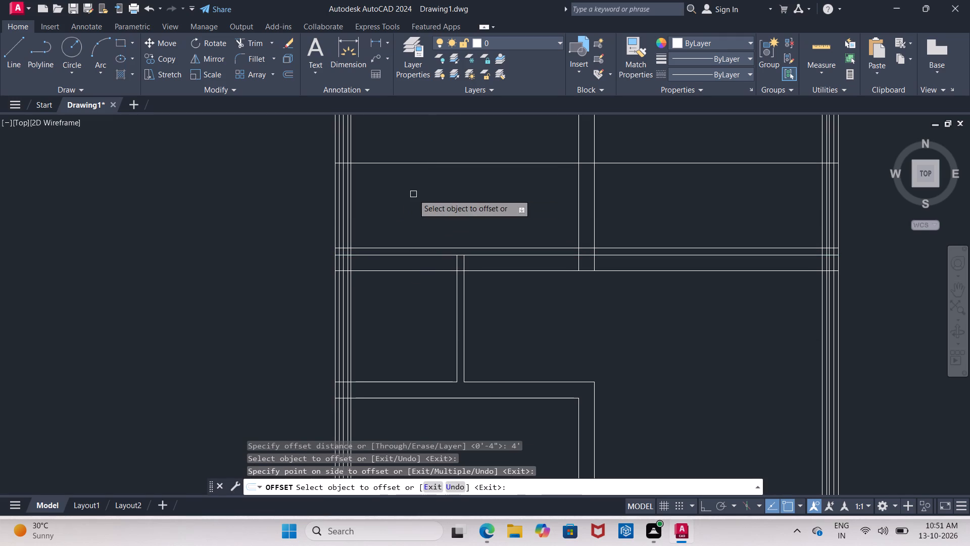
key("Escape")
Trim both window jamb lines across the top-left room, between the left outer wall and the middle partition.
type("tr")
key("Return")
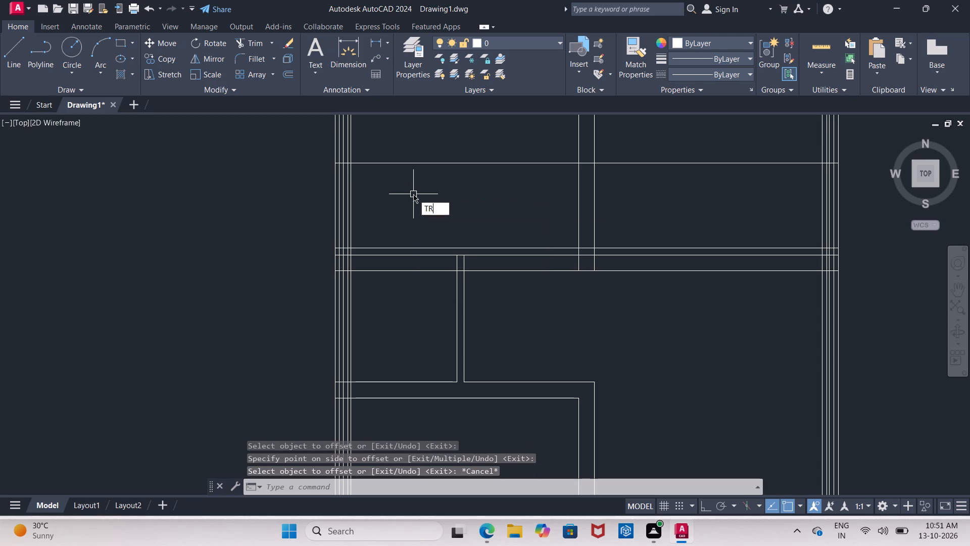
key("Return")
left_click_drag(411, 152, 405, 232)
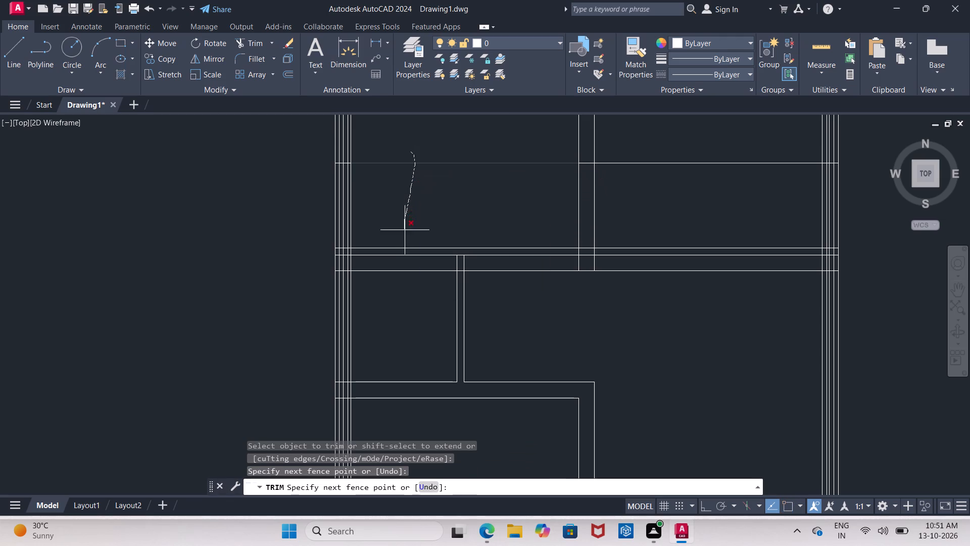
left_click_drag(405, 232, 418, 249)
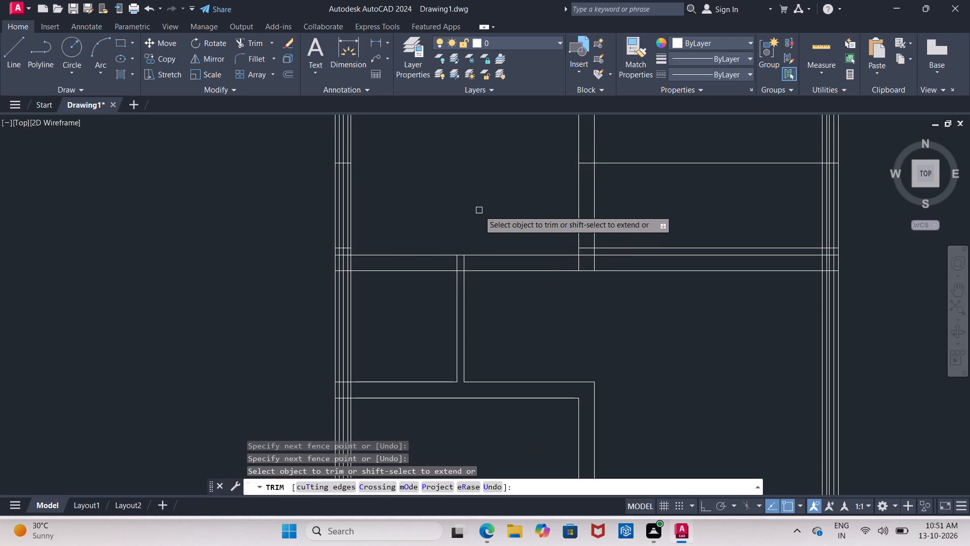
key("Escape")
Delete the two leftover jamb lines running from the middle partition to the right outer wall.
left_click(634, 162)
left_click(660, 248)
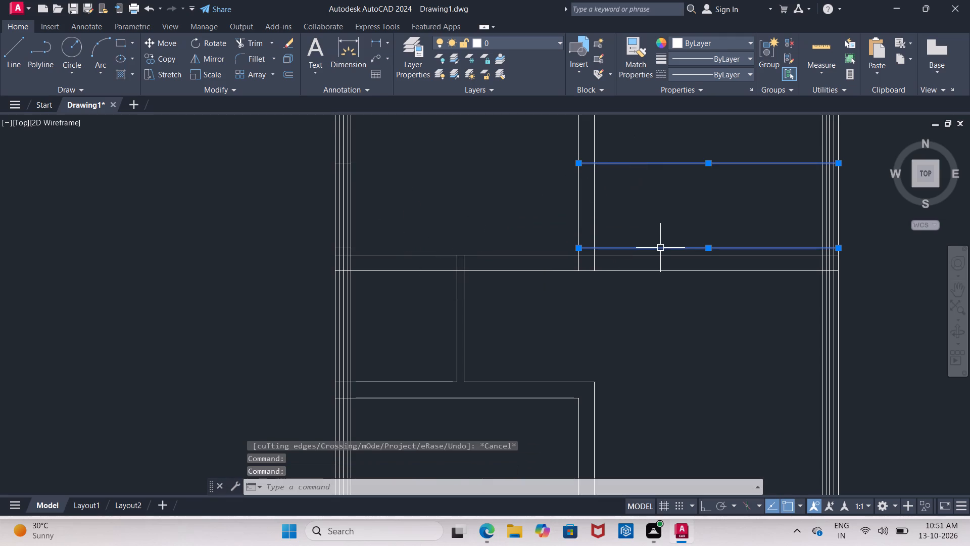
key("Delete")
Trim the left outer wall's three inner lines from the window's lower jamb line down through the cross wall.
scroll(362, 224, "up", 1)
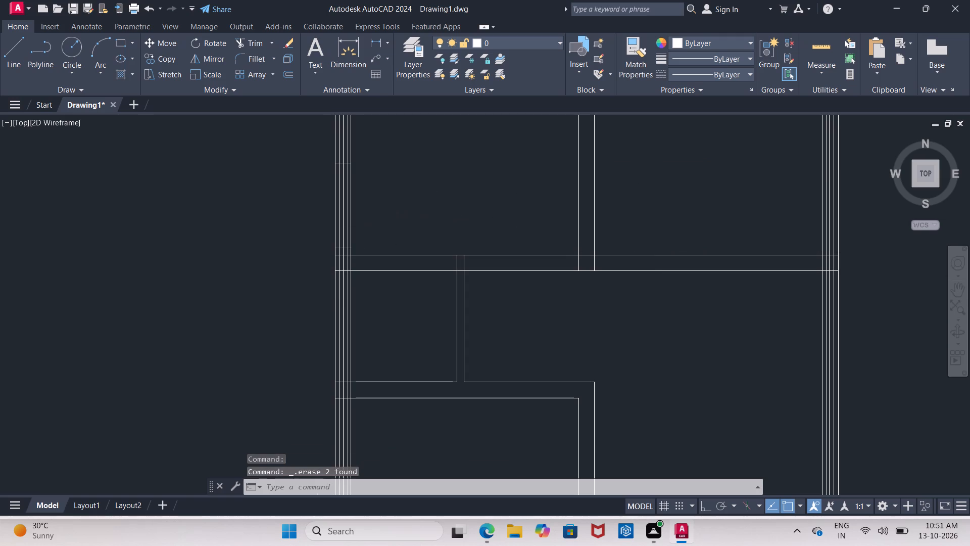
key("t")
key("r")
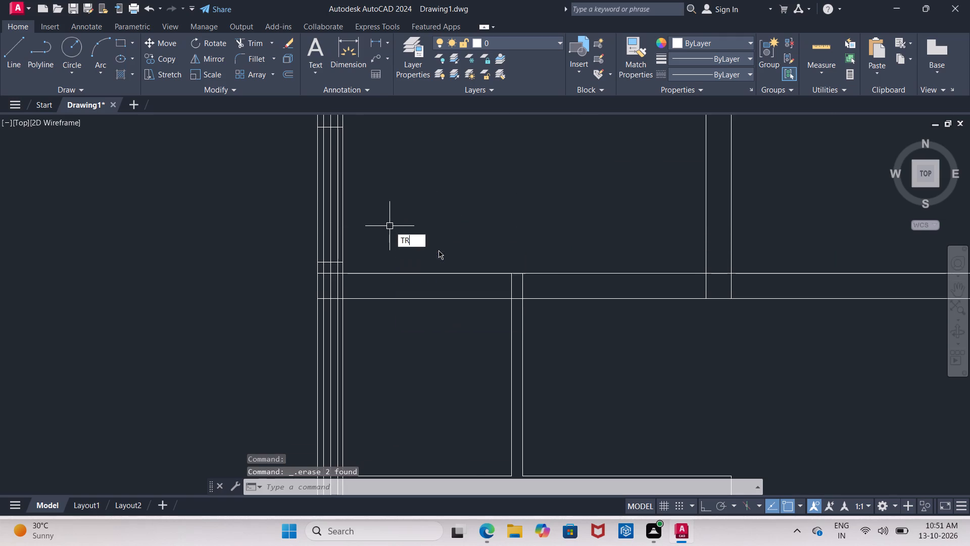
left_click(439, 250)
scroll(355, 275, "up", 3)
left_click_drag(210, 250, 248, 252)
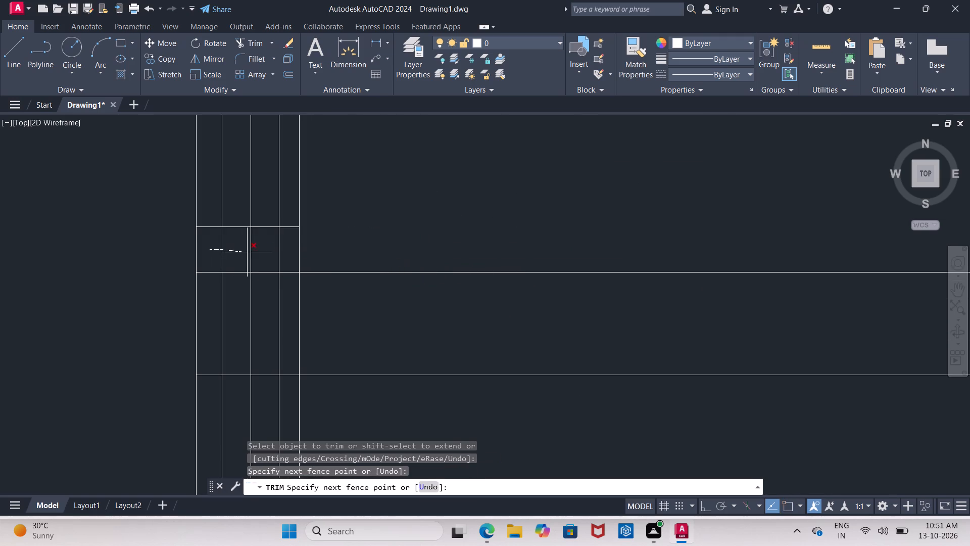
left_click_drag(248, 252, 280, 256)
left_click_drag(197, 306, 223, 304)
key("ctrl+z")
left_click_drag(212, 307, 244, 310)
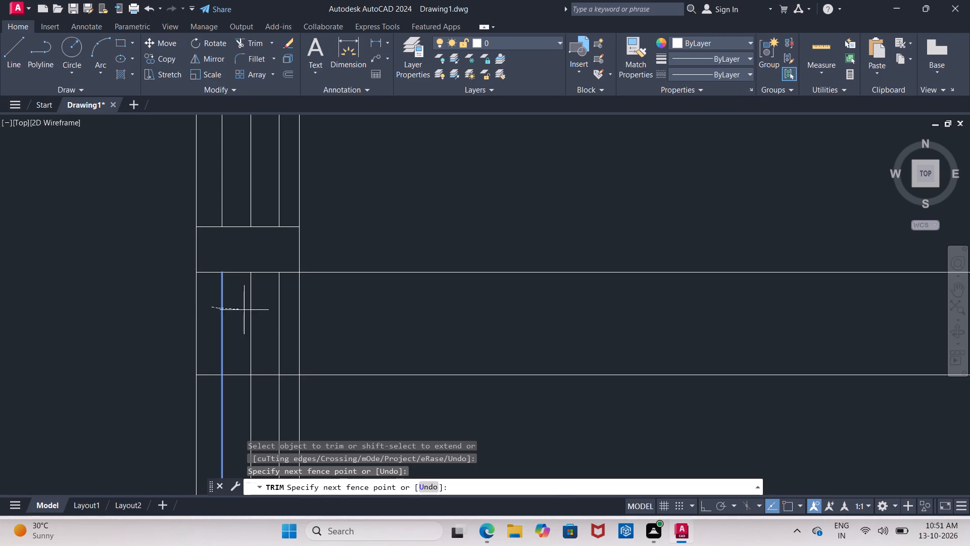
left_click_drag(244, 310, 285, 324)
scroll(278, 321, "down", 4)
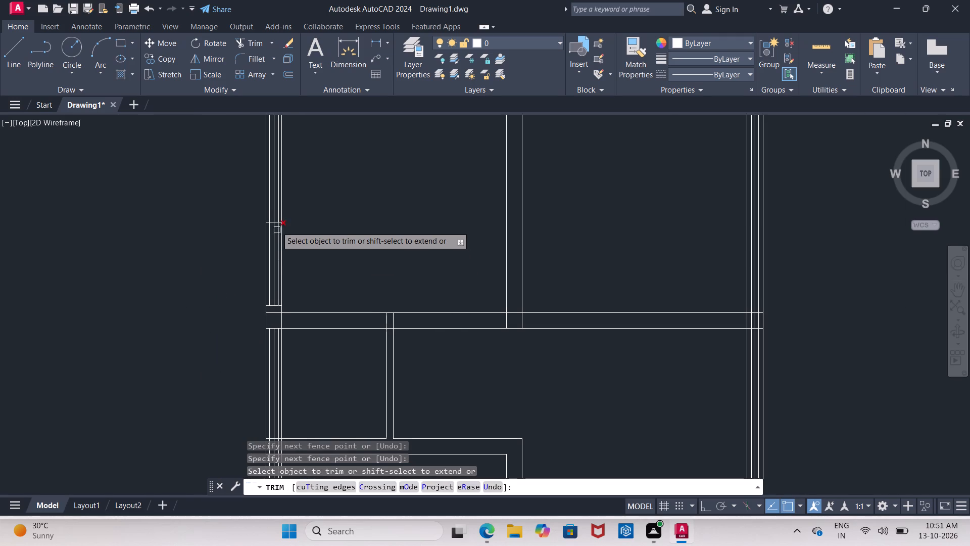
Trim the left outer wall's three inner lines above the top-left room window's upper jamb line.
scroll(270, 208, "up", 5)
left_click_drag(225, 247, 332, 263)
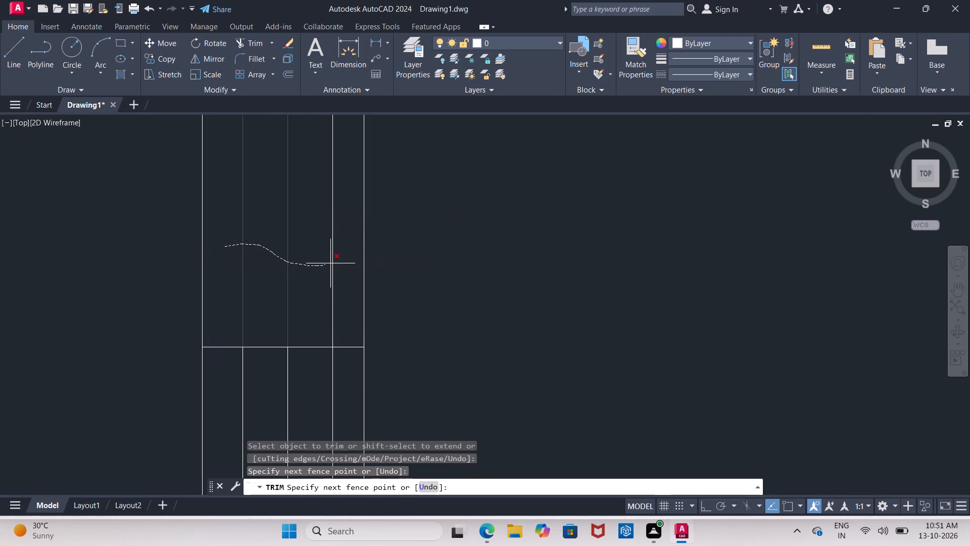
left_click_drag(332, 263, 332, 255)
scroll(326, 253, "down", 6)
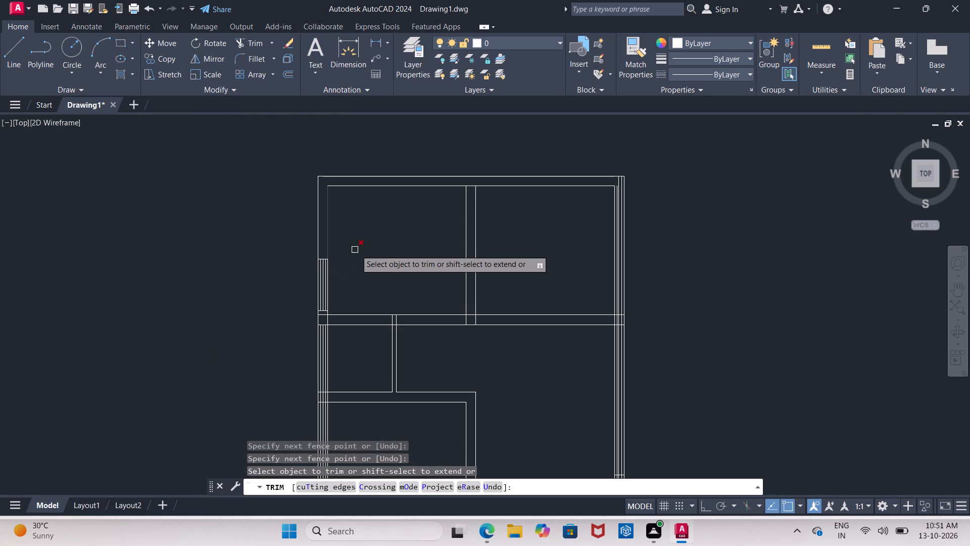
middle_click_drag(357, 246, 372, 144)
scroll(389, 169, "down", 1)
scroll(377, 235, "up", 1)
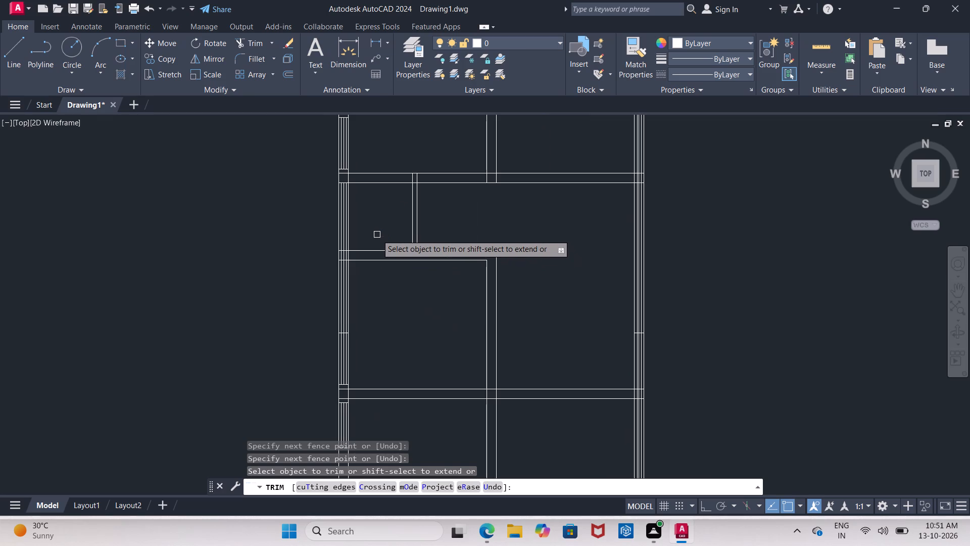
scroll(377, 233, "up", 1)
key("Escape")
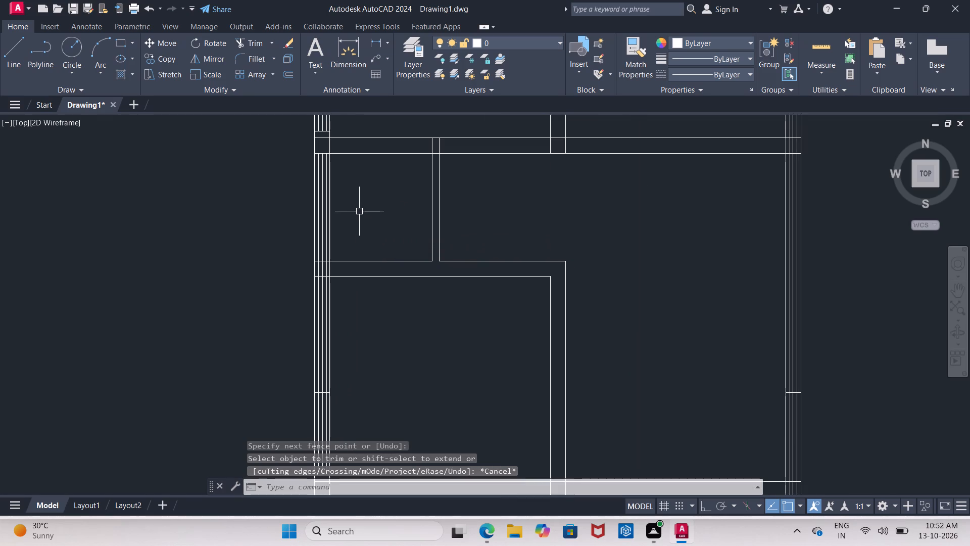
Offset the cross wall's lower line 2'5" downward across the small room below it.
scroll(354, 208, "up", 1)
middle_click_drag(354, 207, 350, 241)
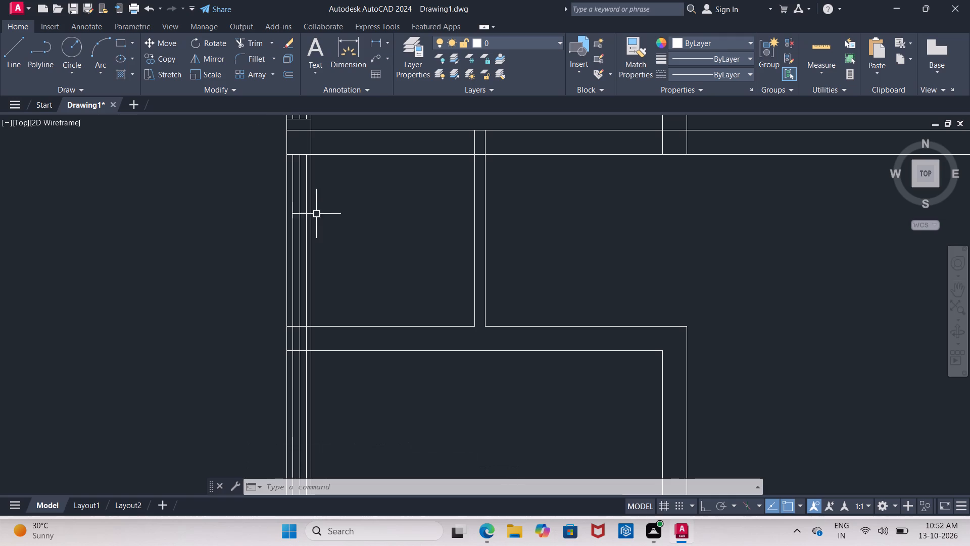
key("o")
key("Return")
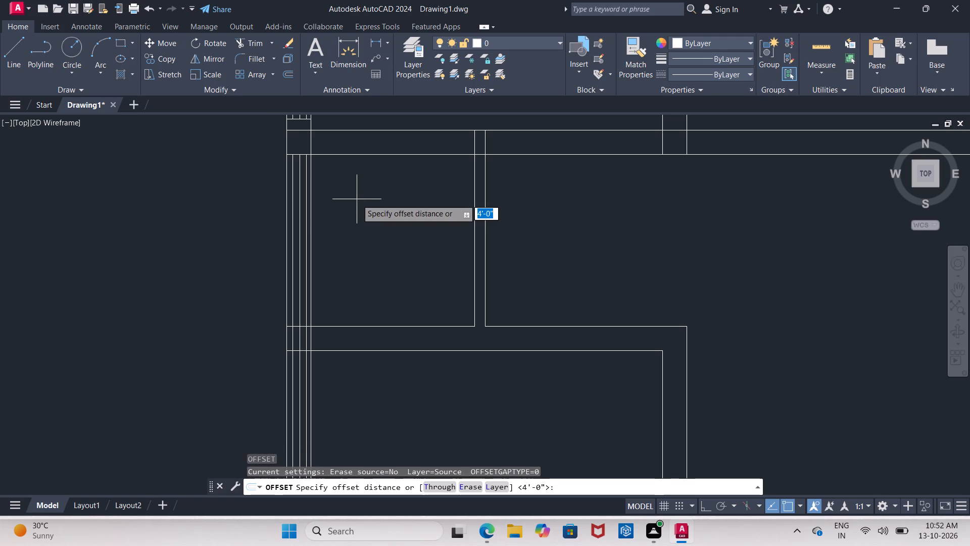
type("2'5\"")
key("Return")
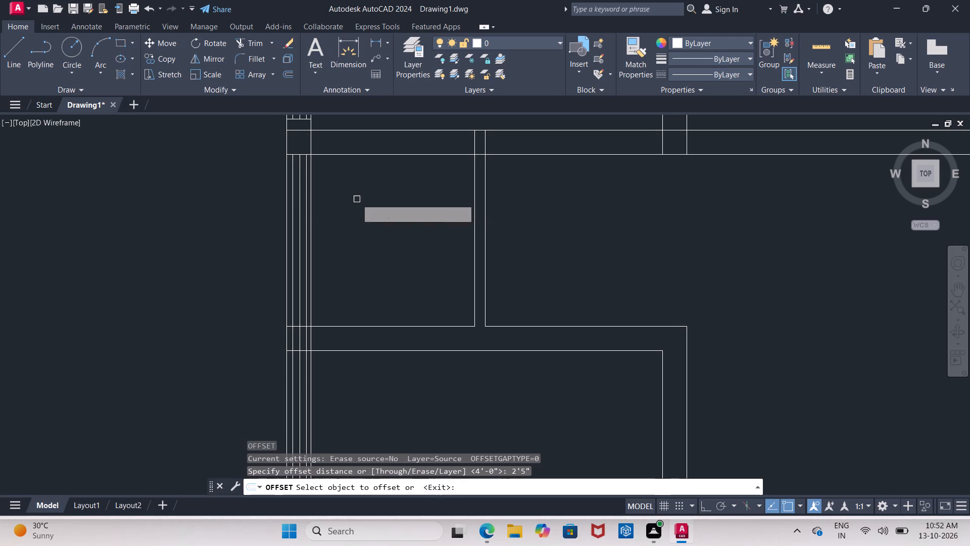
left_click_drag(358, 152, 361, 157)
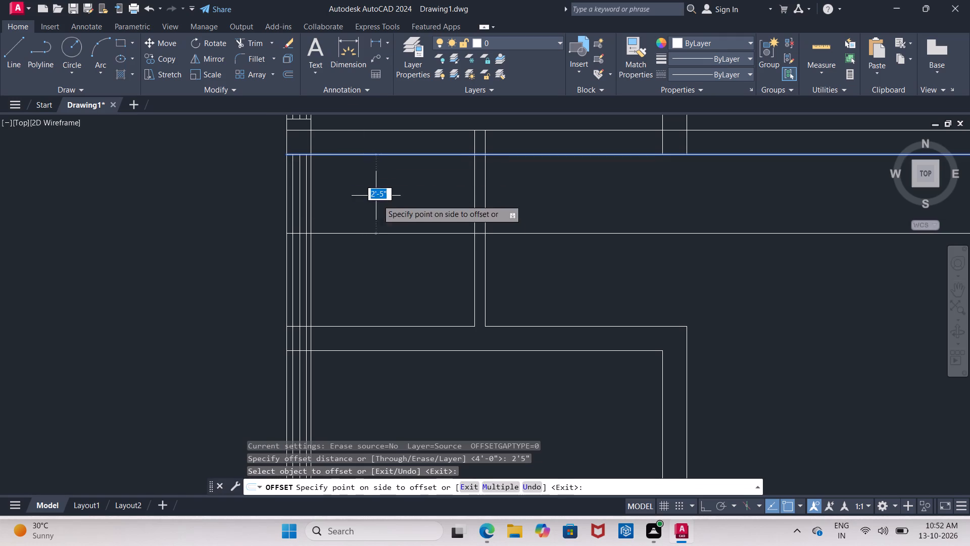
left_click(382, 221)
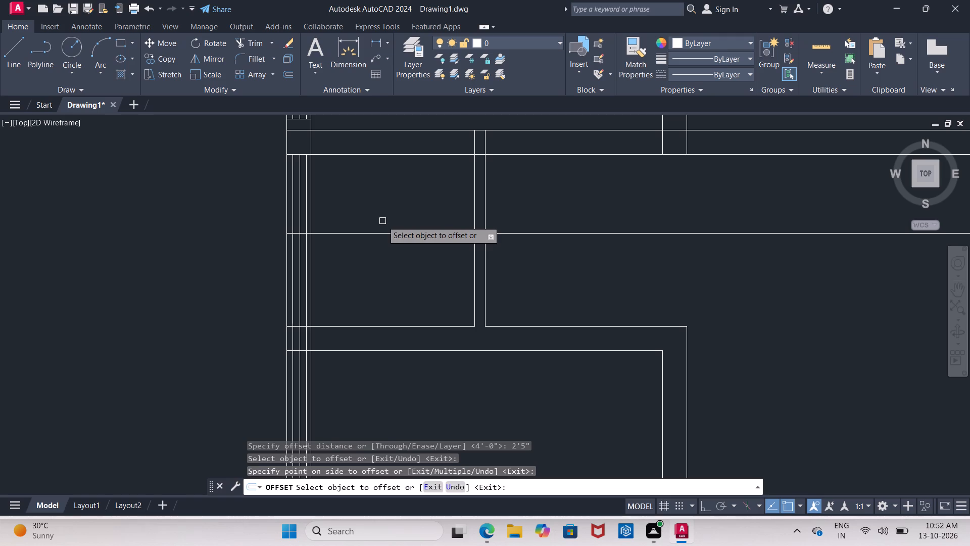
key("Escape")
Offset the small room's new line 1'5" both upward and downward to form window jamb lines.
key("o")
key("Return")
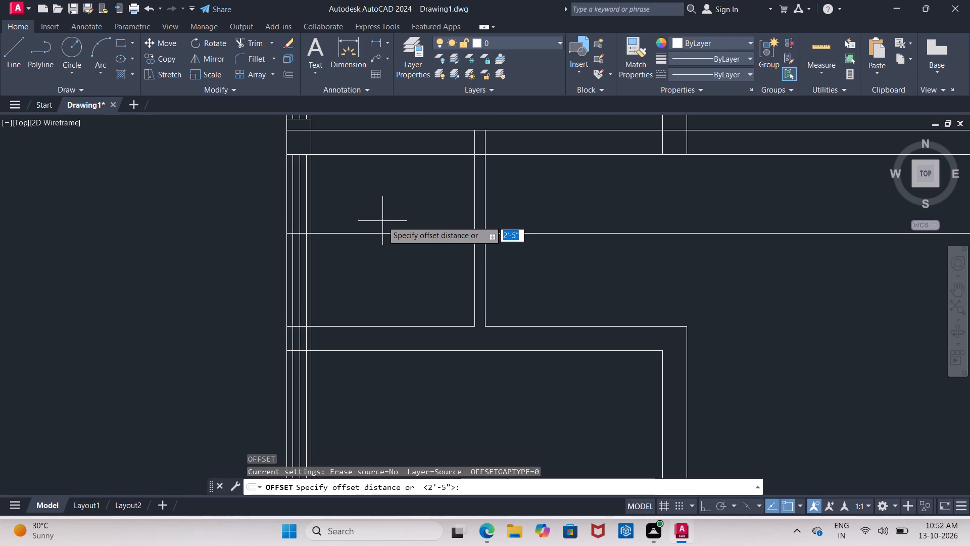
type("1'5\"")
key("Return")
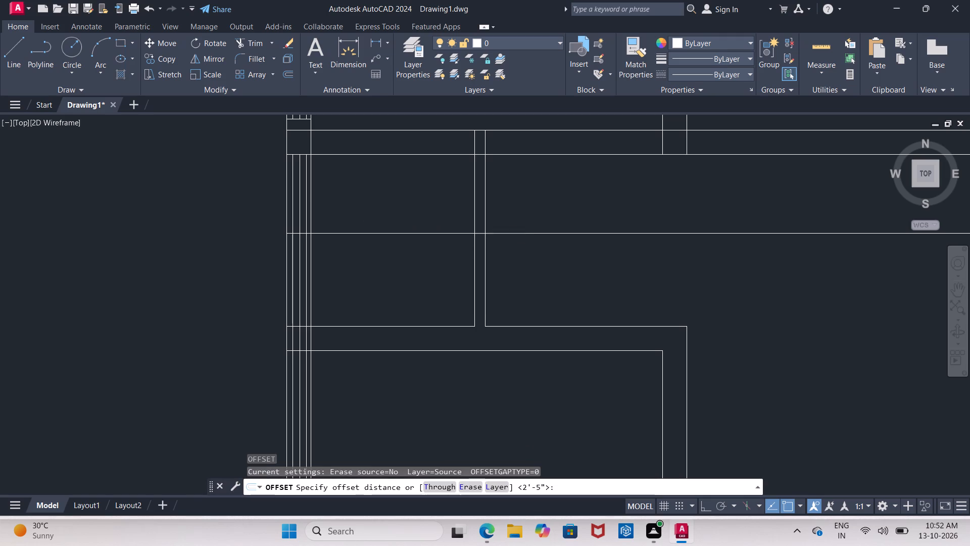
left_click(401, 235)
left_click(418, 186)
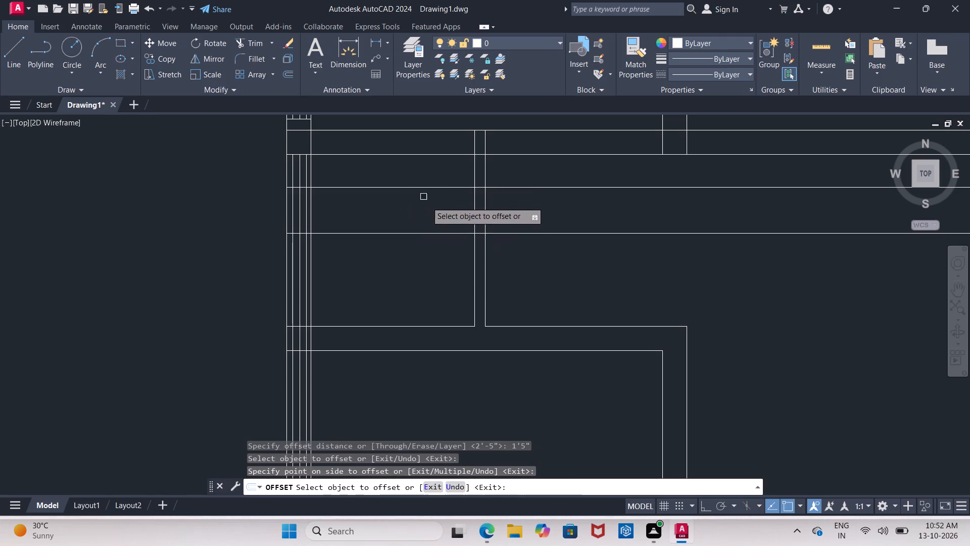
left_click(419, 235)
left_click(408, 277)
key("Escape")
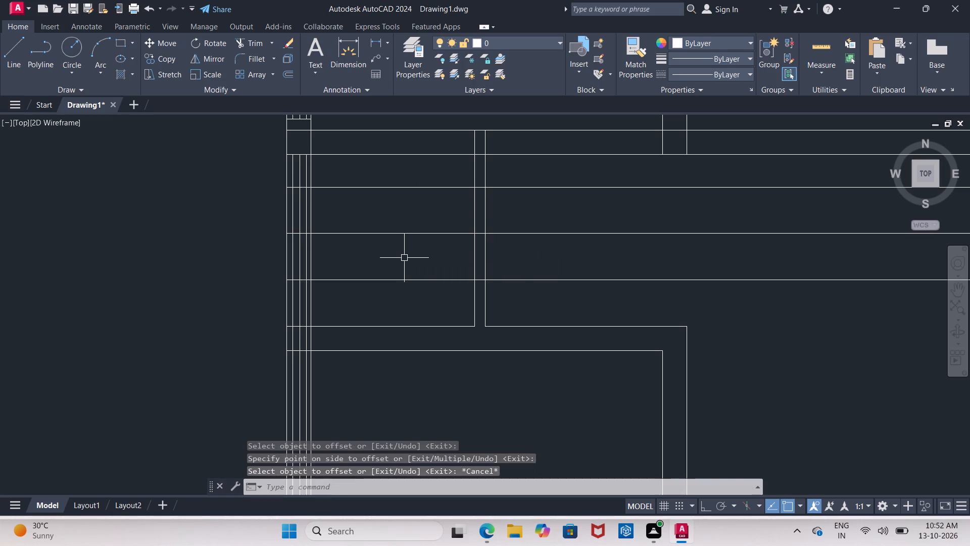
Trim the three offset lines across the small room, between the left outer wall and its partition.
type("tr")
left_click(427, 285)
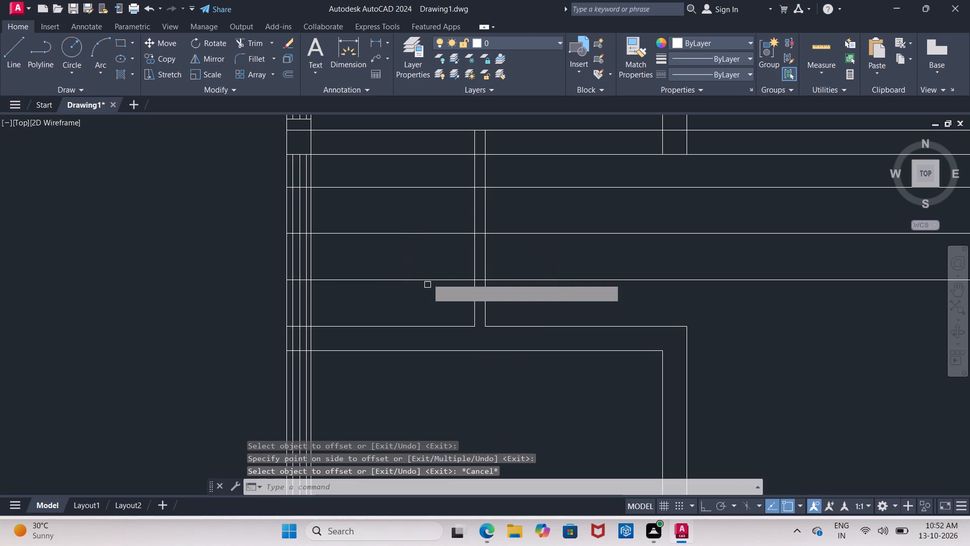
left_click_drag(360, 162, 367, 289)
Trim the left outer wall's three inner lines between the cross wall and the small room window's upper jamb line.
scroll(316, 185, "up", 2)
middle_click_drag(313, 179, 334, 243)
left_click_drag(273, 225, 313, 237)
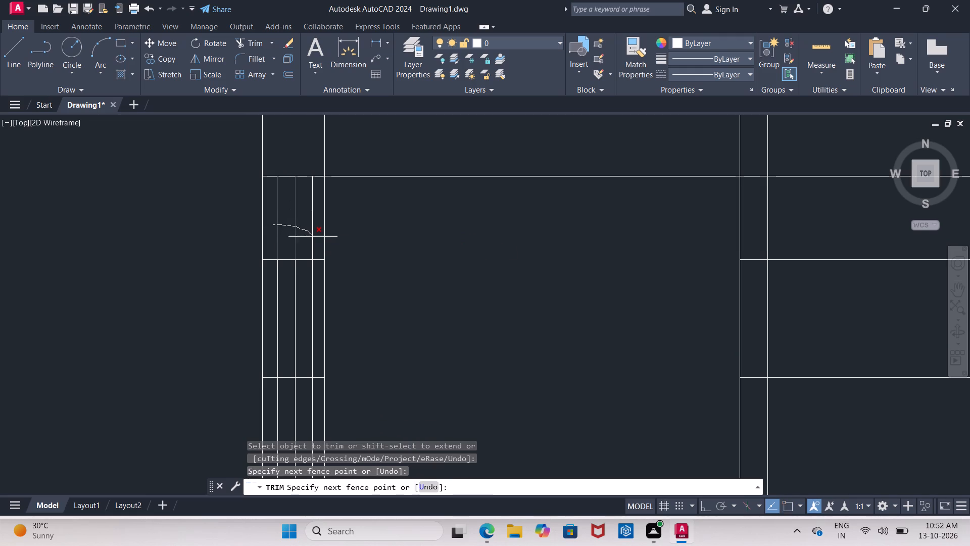
left_click_drag(313, 237, 314, 238)
Trim the left outer wall's three inner lines from the small room window's lower jamb line to the wall below.
scroll(310, 233, "down", 3)
scroll(310, 293, "up", 2)
middle_click_drag(352, 297, 355, 254)
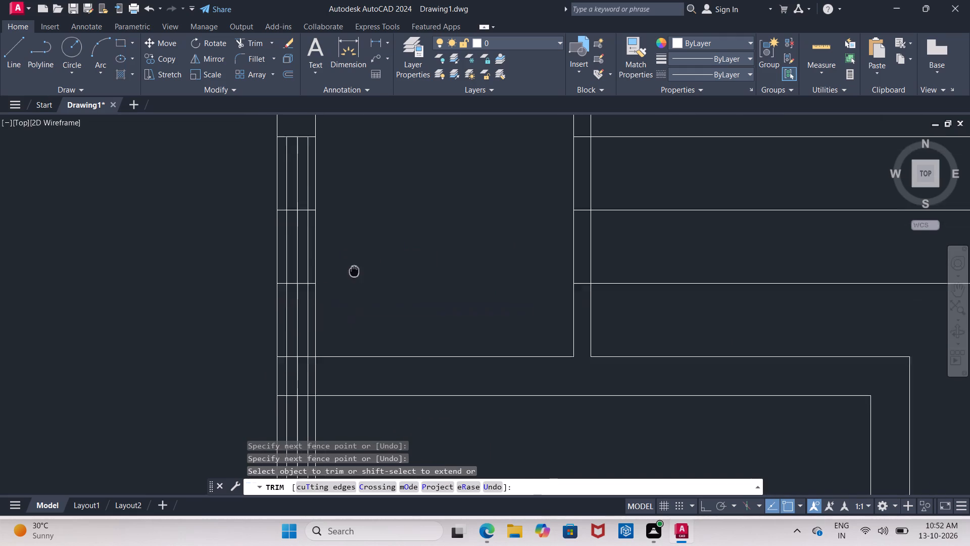
middle_click_drag(355, 254, 357, 177)
scroll(286, 217, "up", 1)
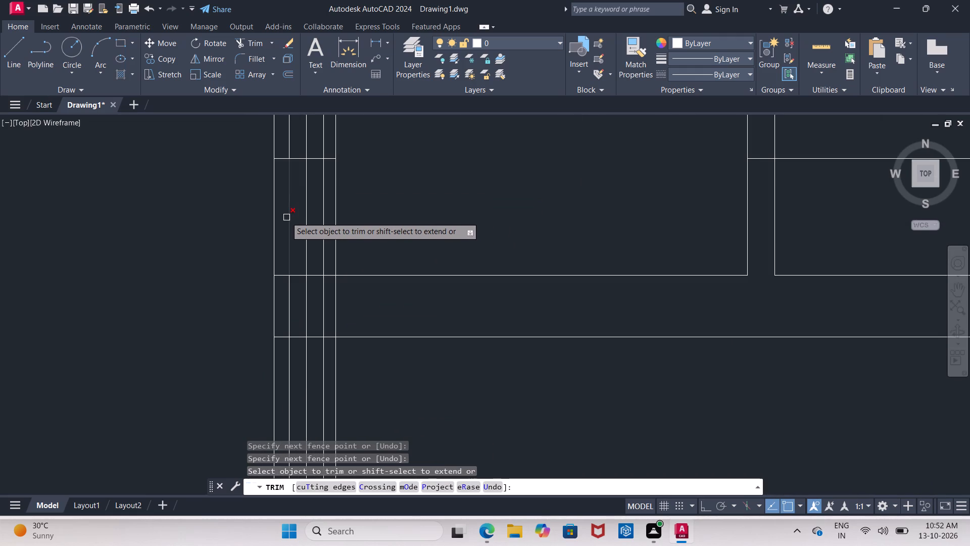
scroll(283, 212, "up", 2)
left_click_drag(282, 211, 392, 259)
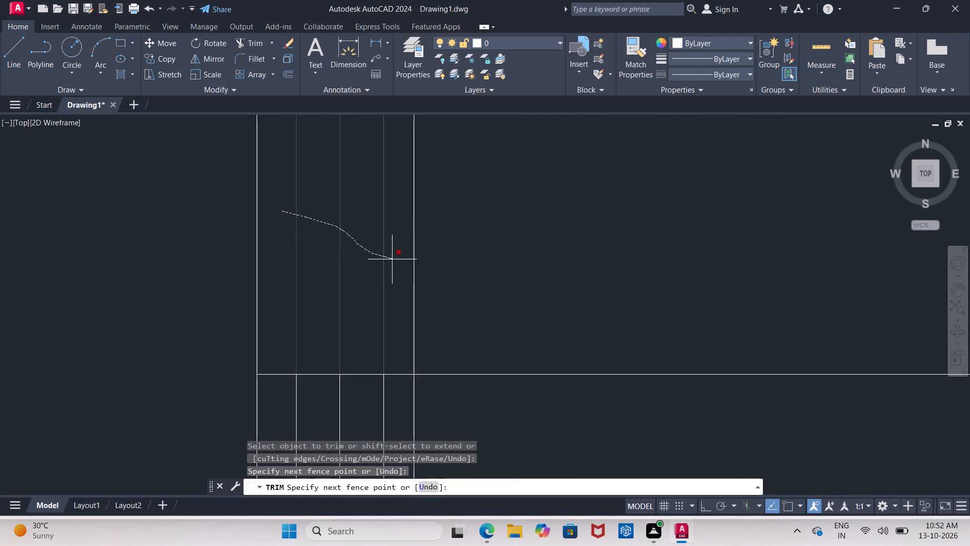
left_click_drag(392, 259, 392, 259)
scroll(374, 256, "down", 4)
middle_click_drag(422, 241, 403, 128)
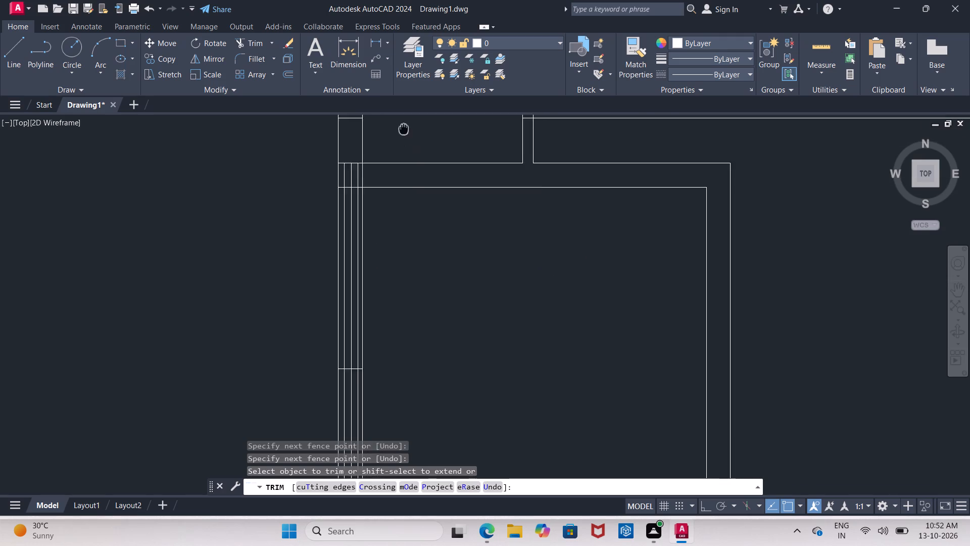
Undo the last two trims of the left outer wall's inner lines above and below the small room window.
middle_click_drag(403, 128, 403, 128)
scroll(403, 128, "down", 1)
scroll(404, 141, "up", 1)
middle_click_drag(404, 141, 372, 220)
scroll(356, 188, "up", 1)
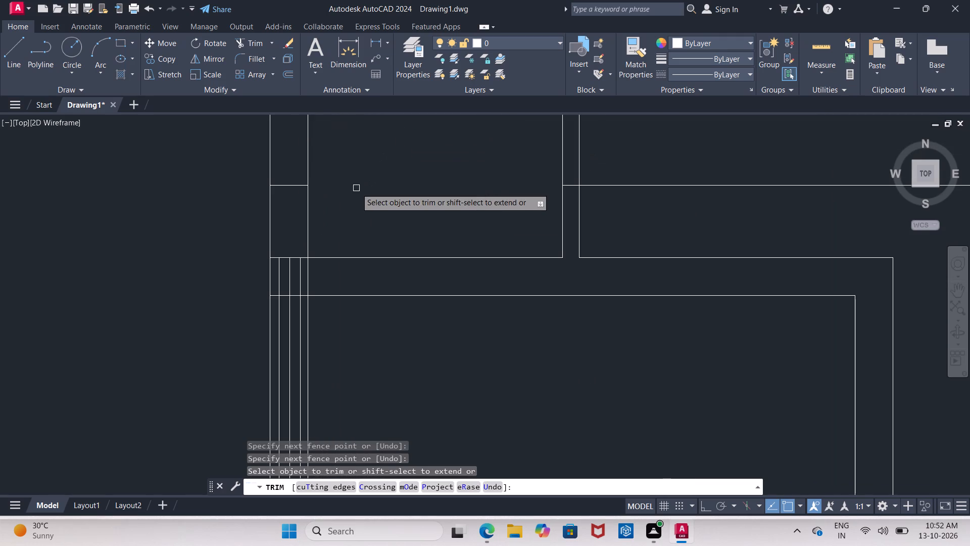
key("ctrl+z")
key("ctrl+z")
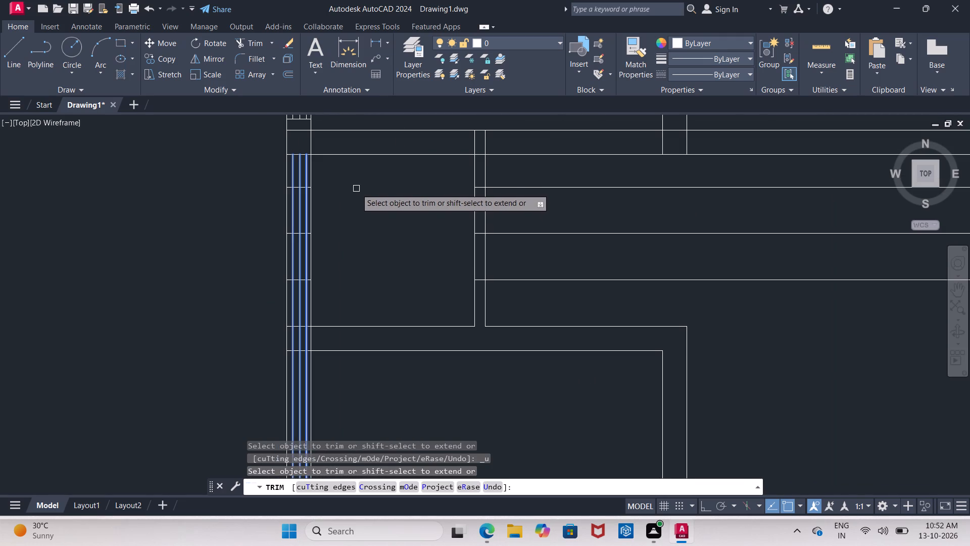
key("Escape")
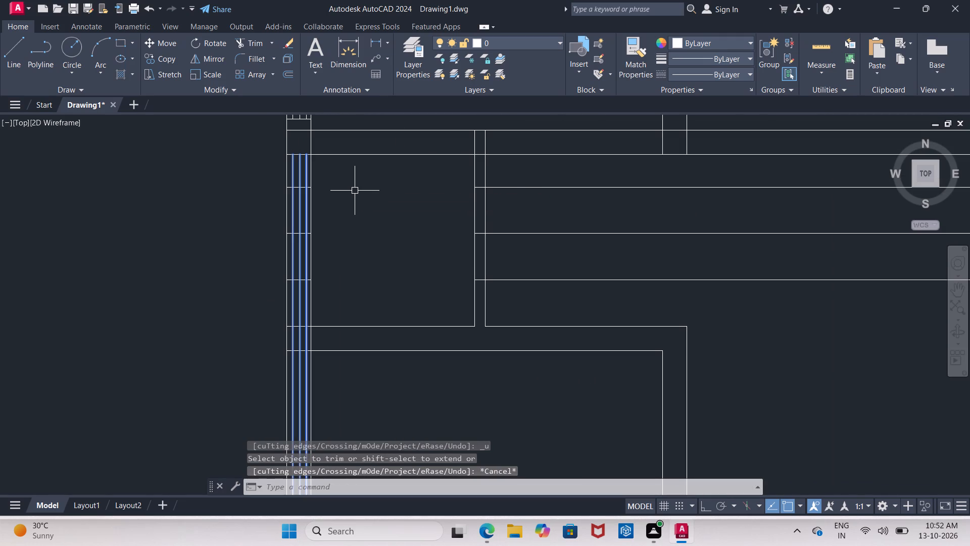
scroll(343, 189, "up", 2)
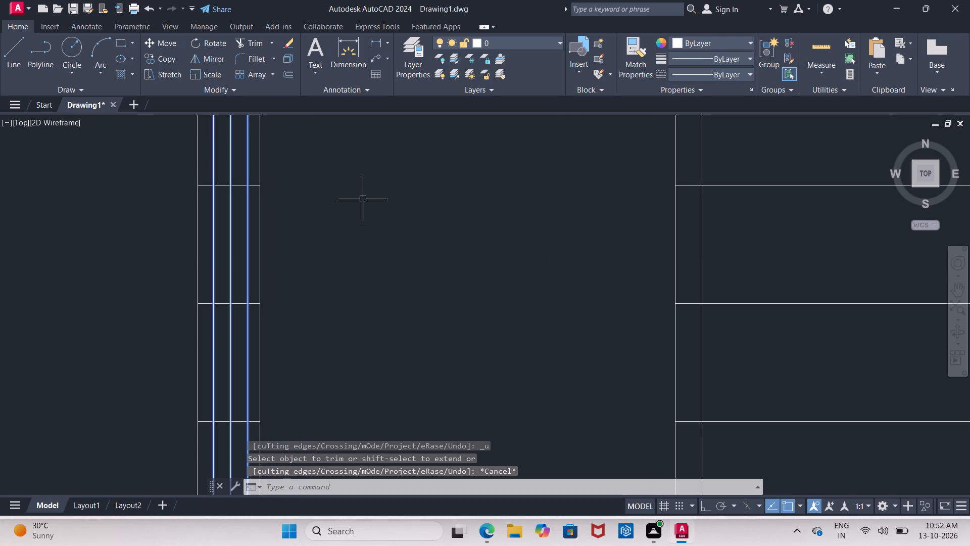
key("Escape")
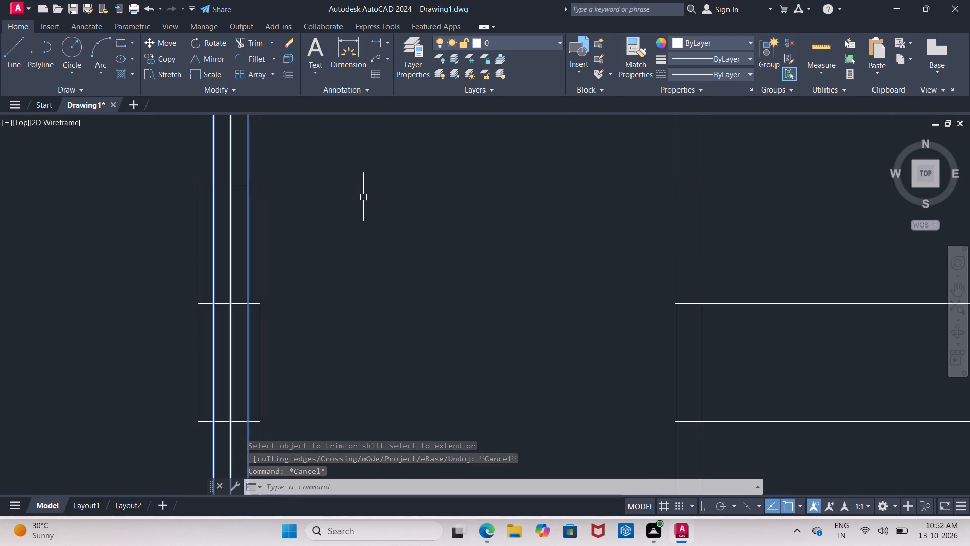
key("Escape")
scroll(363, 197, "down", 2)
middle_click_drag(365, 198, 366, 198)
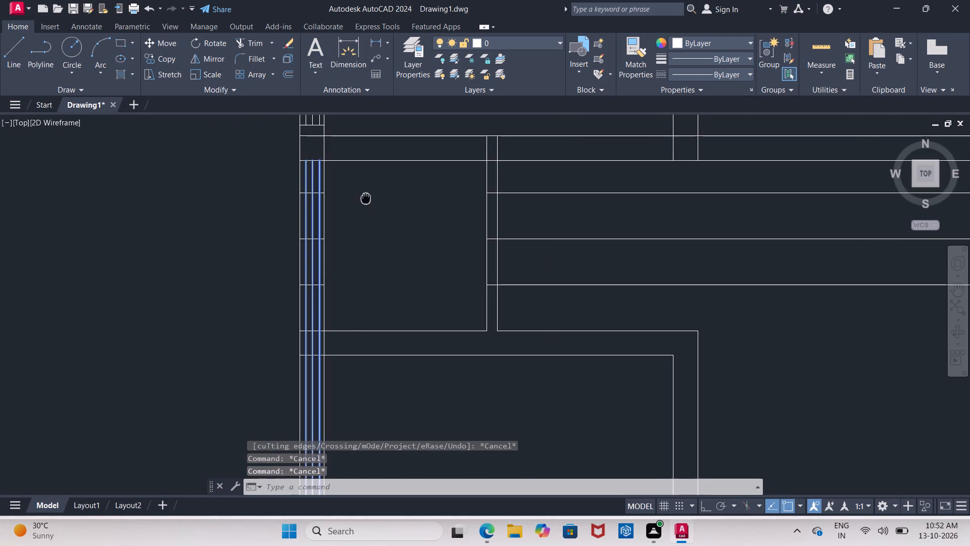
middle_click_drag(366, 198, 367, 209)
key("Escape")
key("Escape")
Trim the left outer wall's three inner lines above and below the small room window, up to the adjacent cross walls.
type("tr")
key("Return")
key("Return")
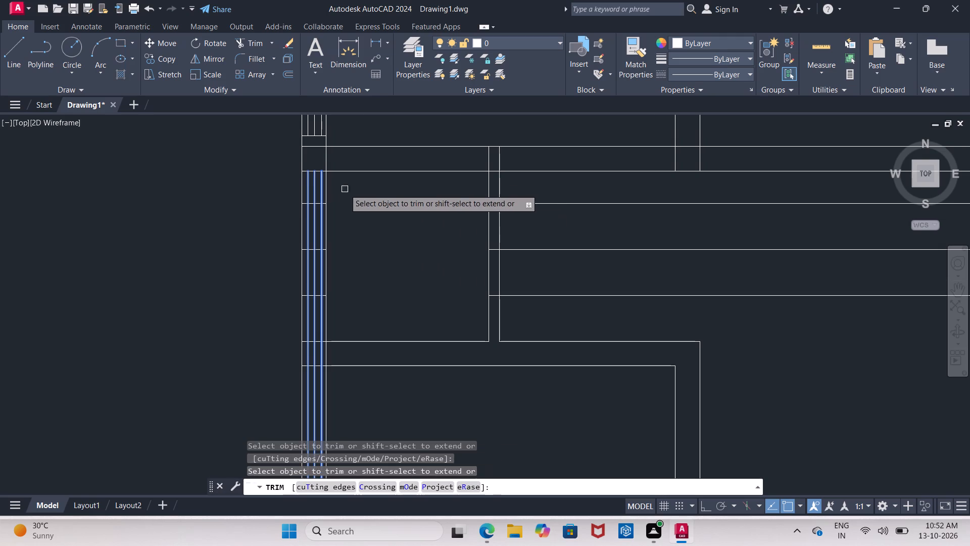
scroll(310, 175, "up", 3)
left_click_drag(282, 205, 347, 220)
scroll(343, 218, "down", 3)
middle_click_drag(359, 325, 334, 266)
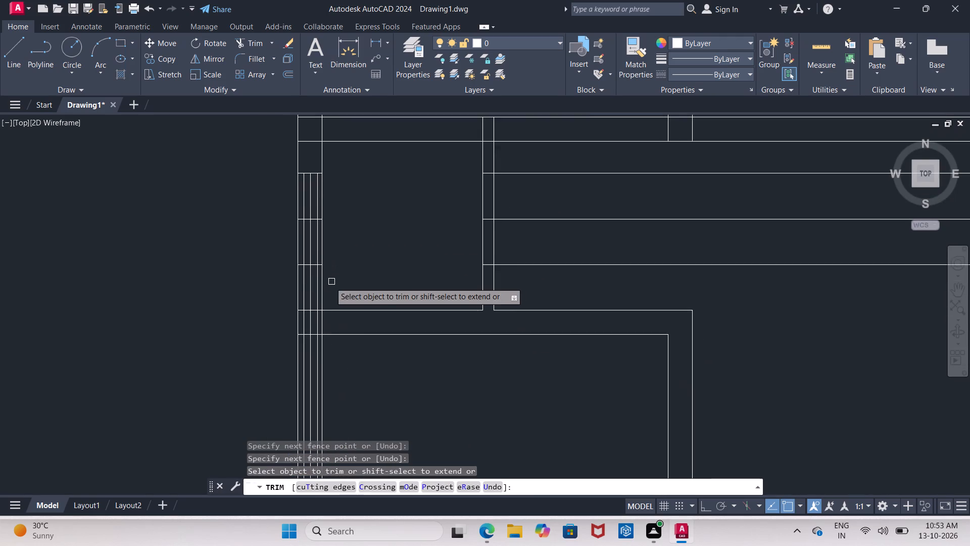
scroll(330, 282, "up", 2)
middle_click_drag(329, 280, 331, 225)
left_click_drag(258, 231, 285, 233)
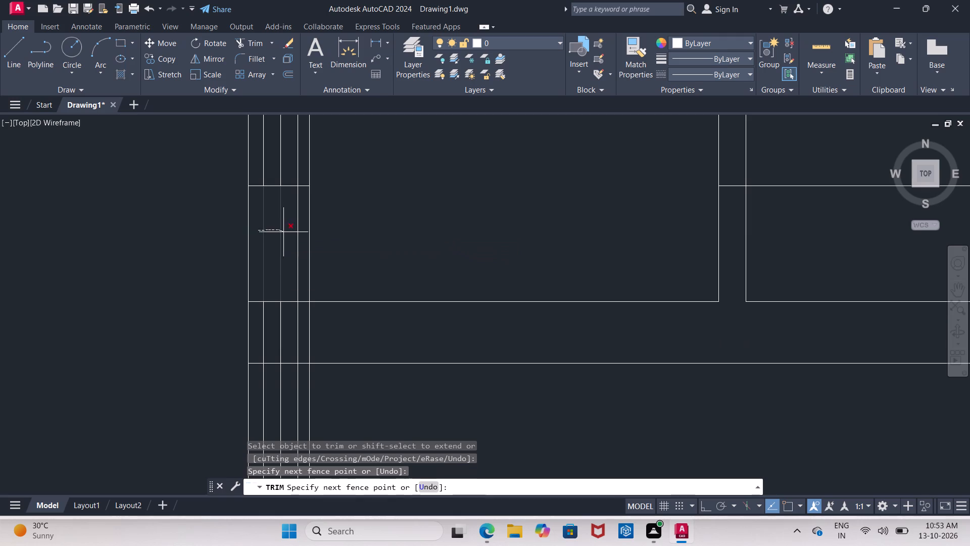
left_click_drag(285, 233, 297, 250)
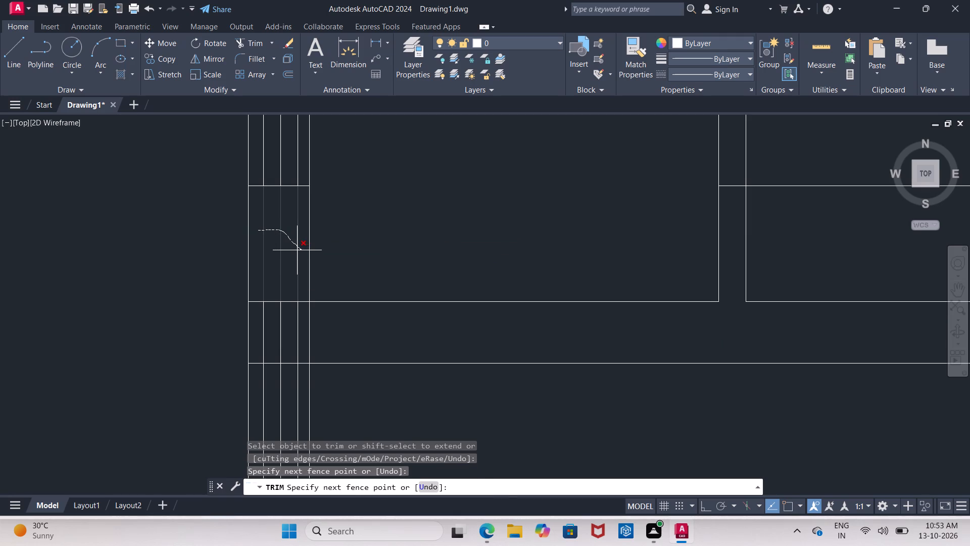
left_click_drag(297, 250, 297, 250)
Trim the left outer wall's three inner lines from the small room's lower wall down to the next window's upper jamb line.
scroll(279, 248, "down", 5)
scroll(290, 294, "up", 2)
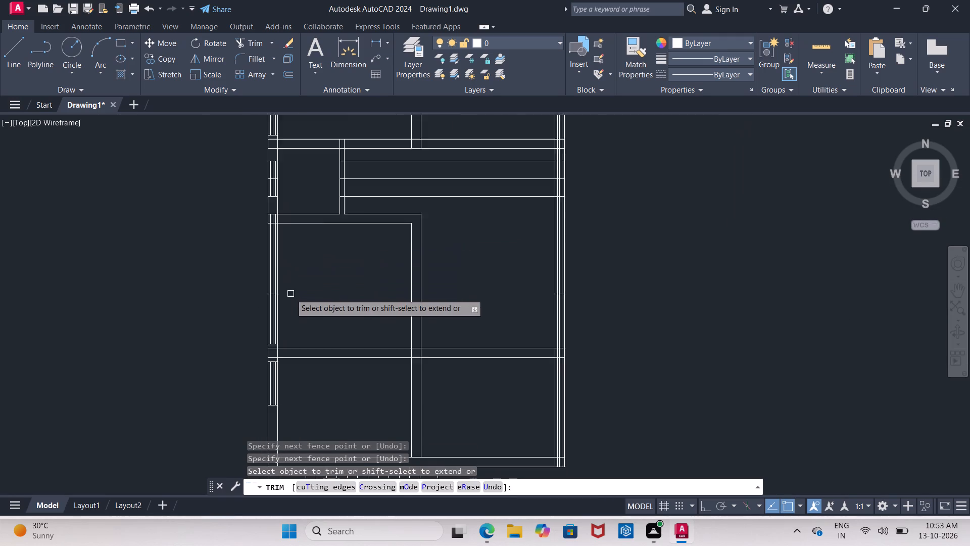
scroll(290, 294, "up", 2)
scroll(215, 242, "up", 2)
left_click_drag(175, 266, 225, 284)
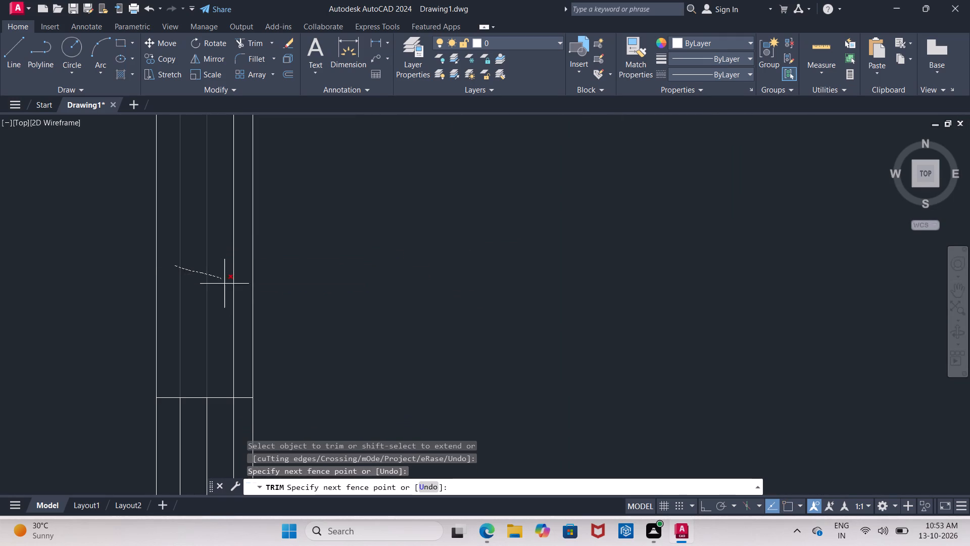
left_click_drag(225, 284, 239, 302)
scroll(231, 294, "down", 3)
scroll(215, 211, "down", 3)
middle_click_drag(238, 142, 266, 265)
scroll(251, 247, "up", 3)
middle_click_drag(251, 244, 267, 115)
key("Escape")
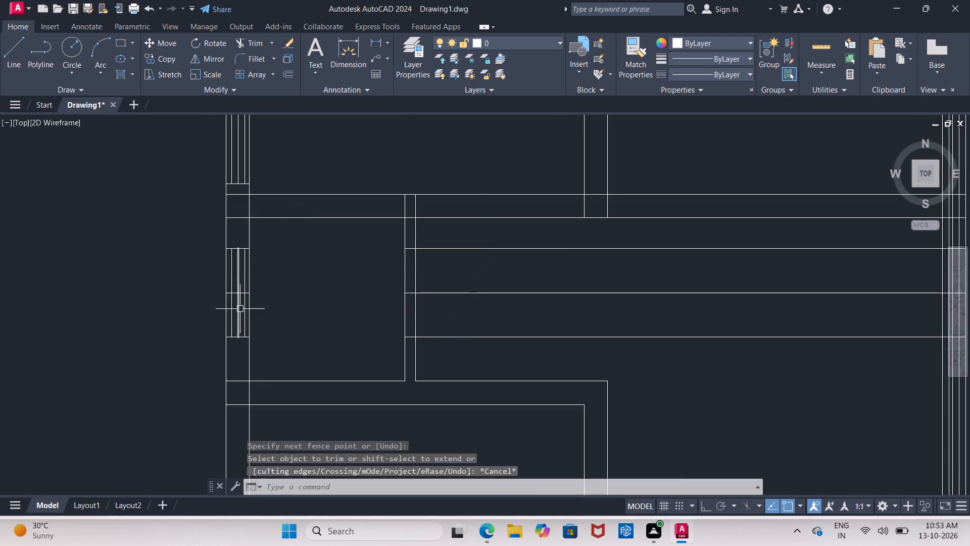
Erase the short centre line crossing the small room window.
scroll(238, 308, "up", 2)
left_click(243, 274)
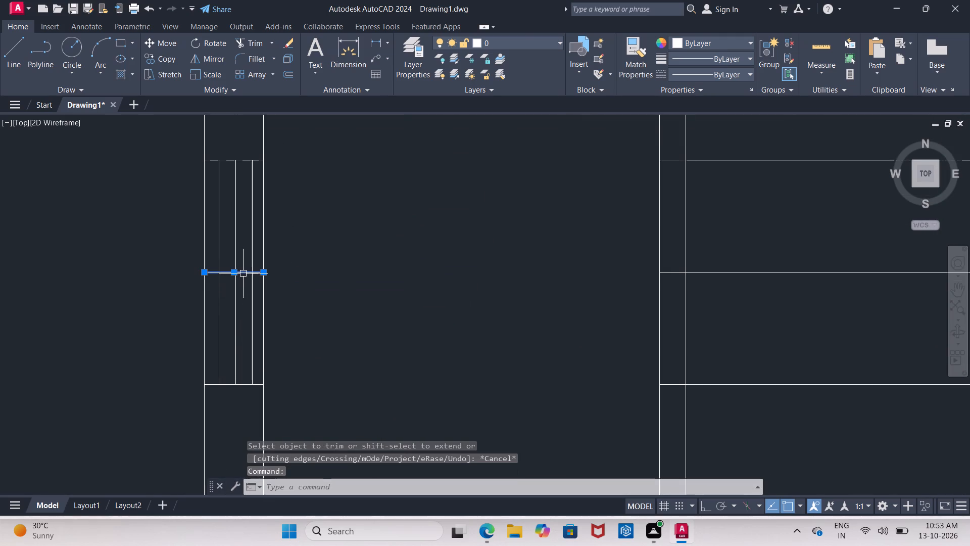
key("Delete")
Offset the short line across the right outer wall 4' upward to form the window's upper jamb line.
scroll(296, 256, "down", 3)
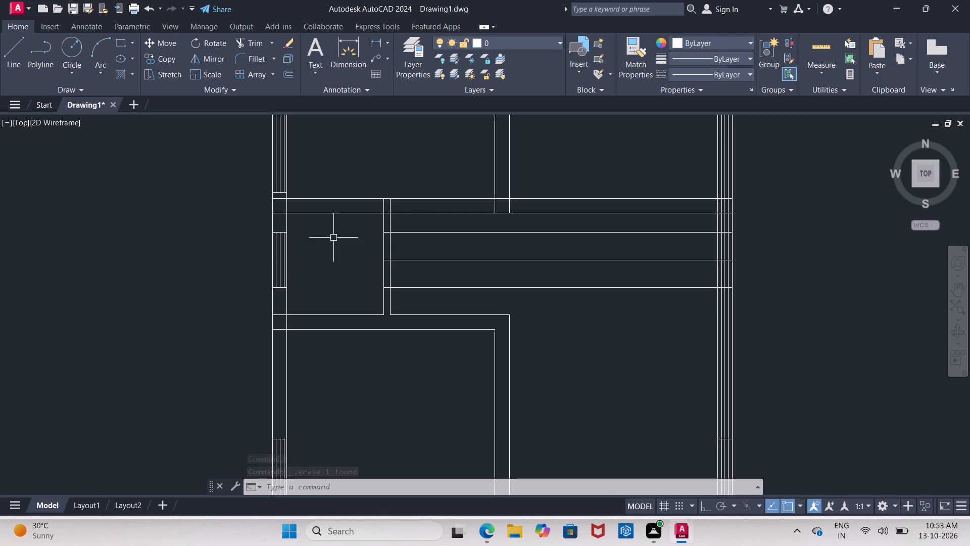
scroll(410, 195, "down", 2)
middle_click_drag(408, 169, 359, 224)
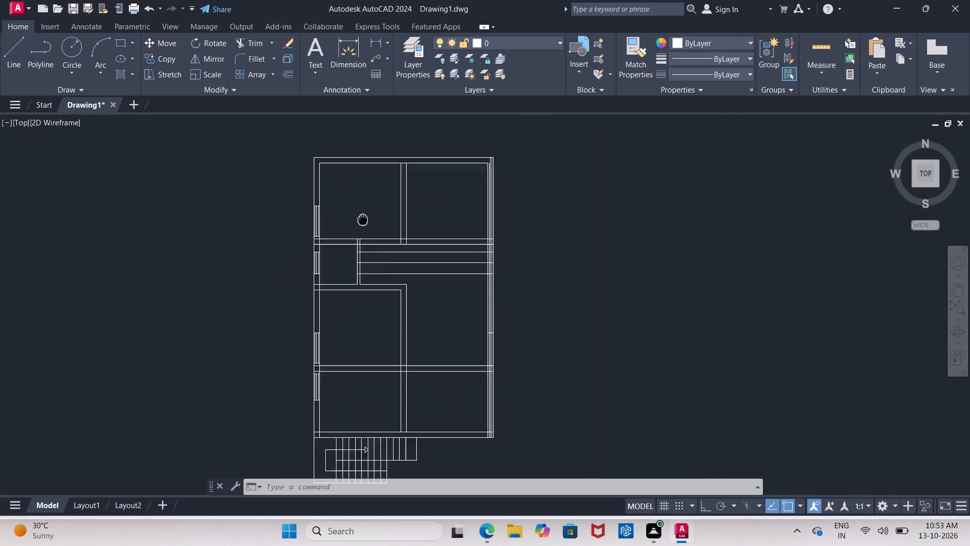
middle_click_drag(359, 224, 356, 230)
scroll(346, 203, "up", 1)
middle_click_drag(346, 203, 267, 132)
middle_click_drag(523, 187, 519, 184)
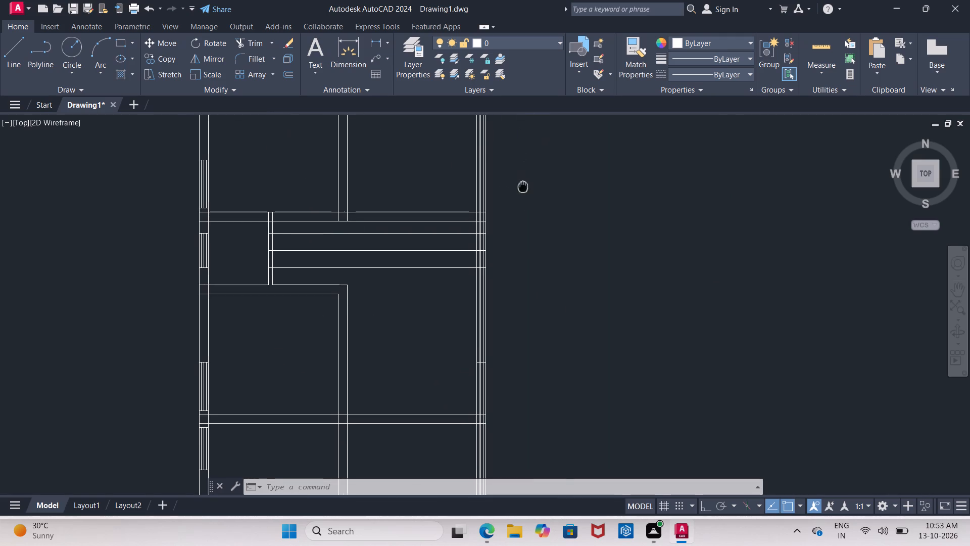
middle_click_drag(519, 184, 453, 137)
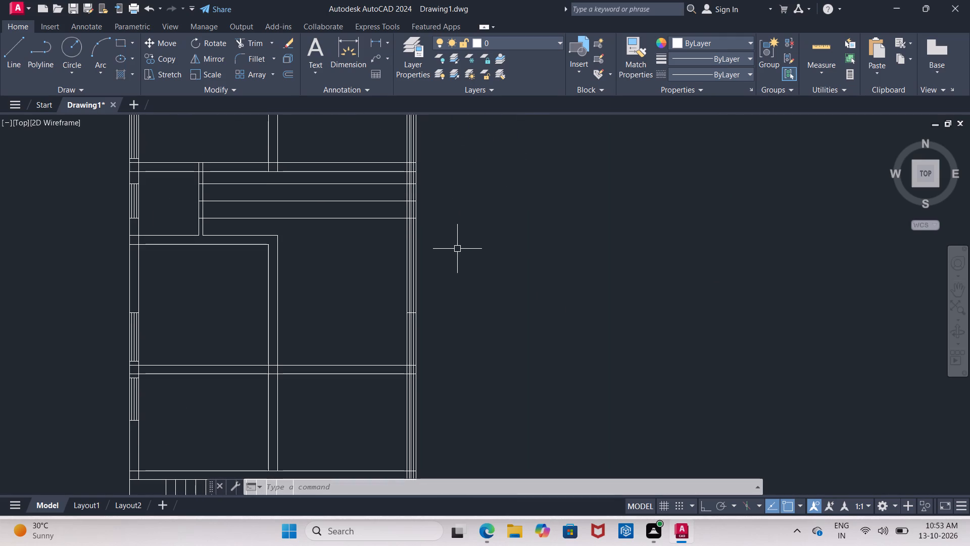
scroll(445, 266, "up", 2)
middle_click_drag(445, 266, 424, 198)
scroll(432, 216, "up", 1)
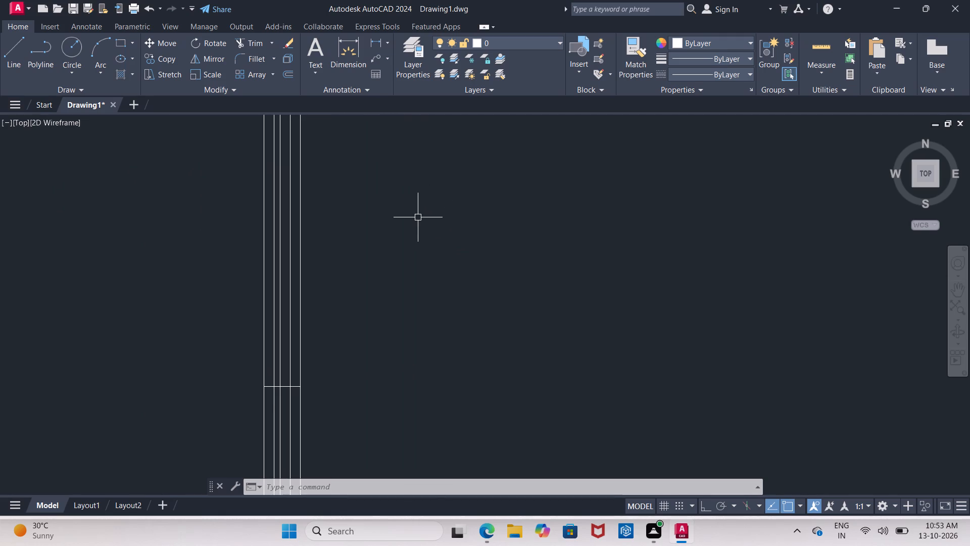
key("Escape")
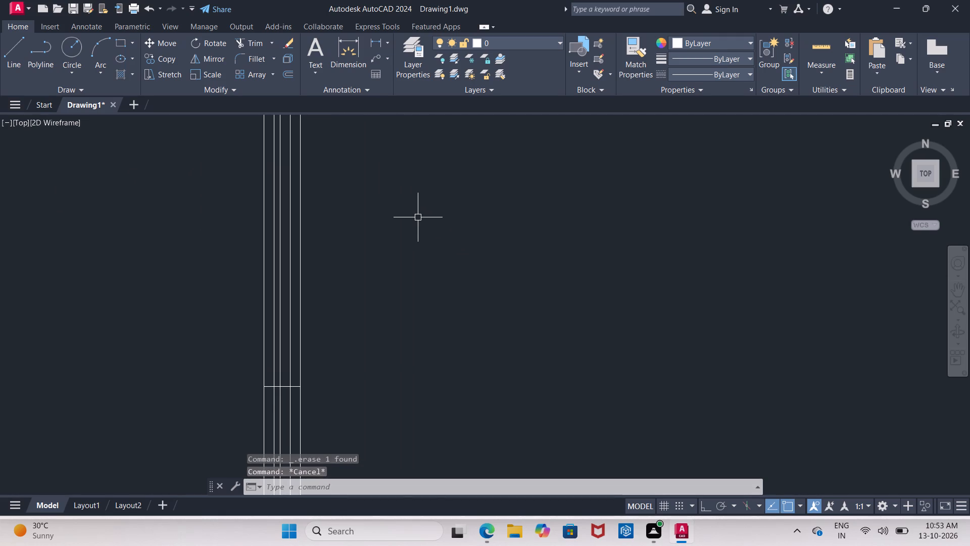
key("o")
key("Return")
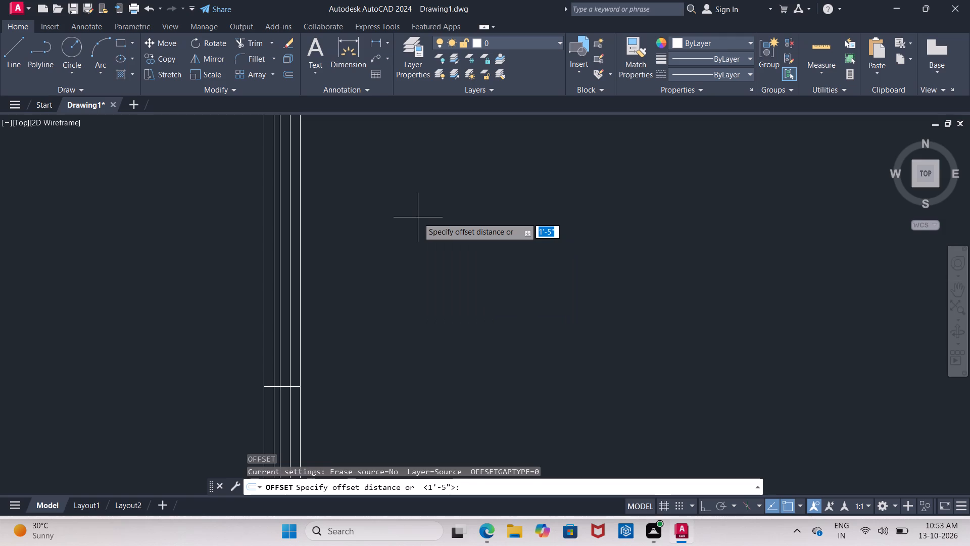
type("4'")
key("Return")
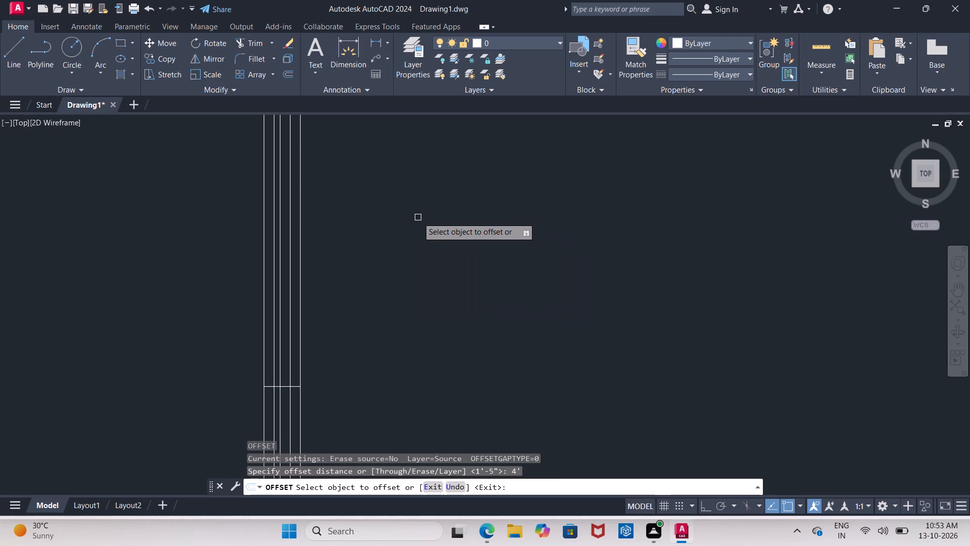
middle_click_drag(405, 332, 350, 157)
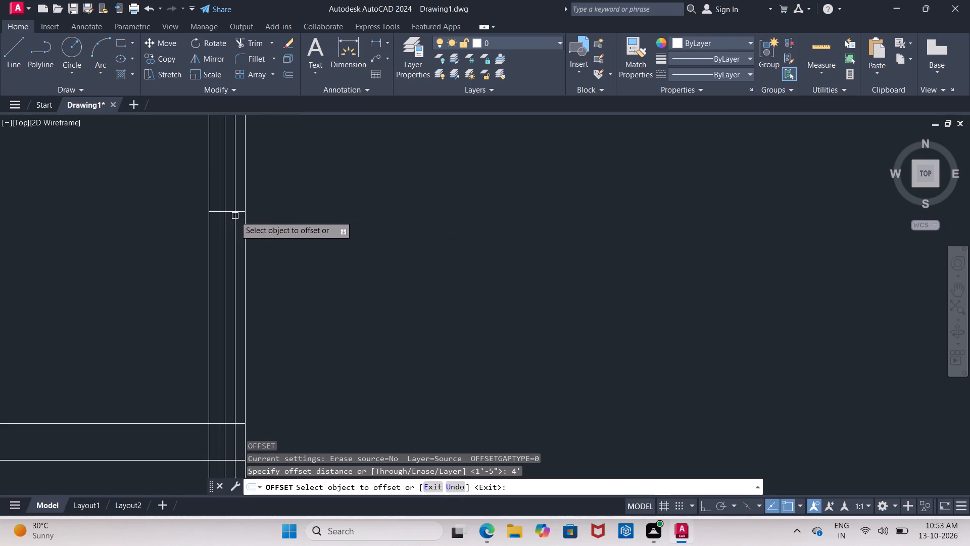
scroll(228, 212, "up", 2)
left_click(228, 209)
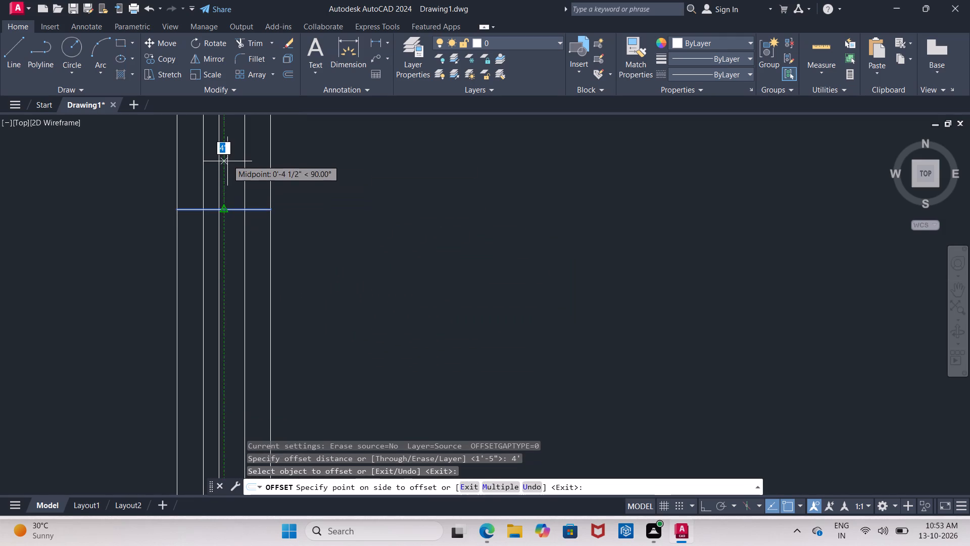
left_click(228, 155)
scroll(228, 155, "down", 5)
middle_click_drag(267, 138, 268, 141)
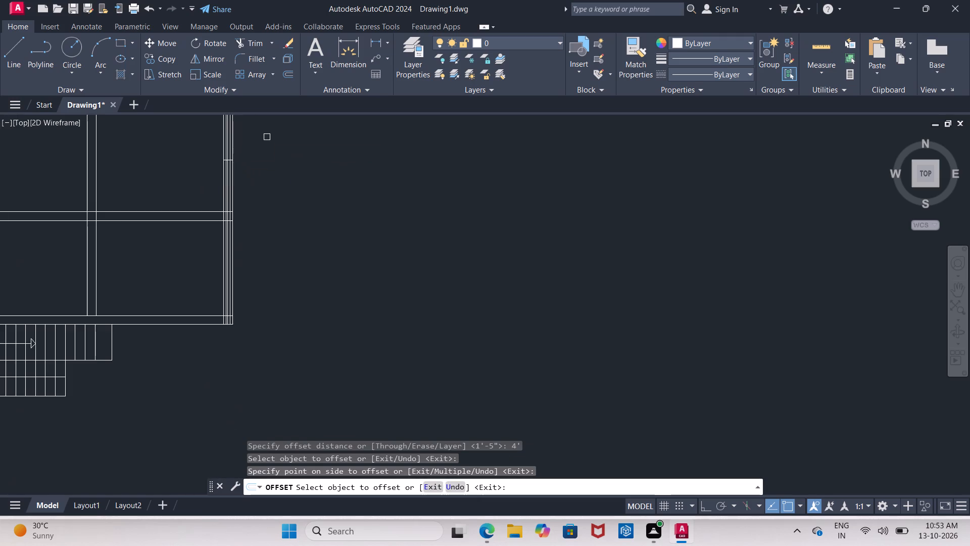
middle_click_drag(268, 141, 285, 224)
scroll(278, 191, "up", 1)
key("Escape")
Trim the right outer wall's three inner lines above the new upper jamb line.
key("t")
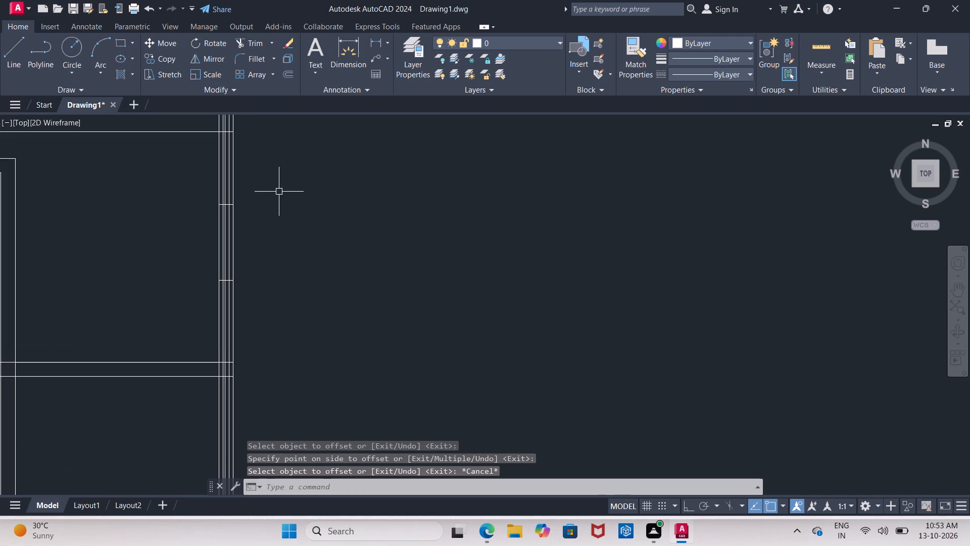
key("r")
left_click(300, 216)
scroll(221, 199, "up", 3)
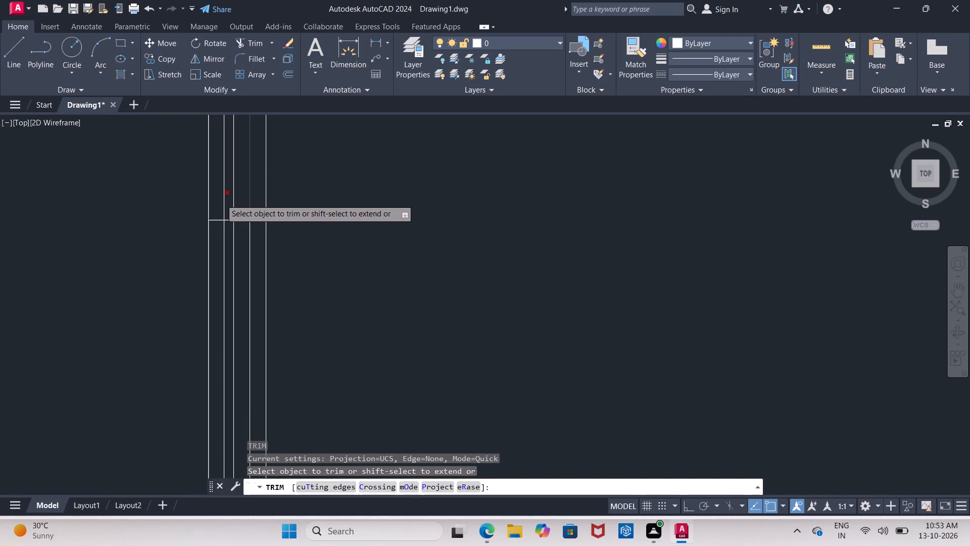
left_click_drag(218, 192, 250, 201)
scroll(251, 200, "down", 2)
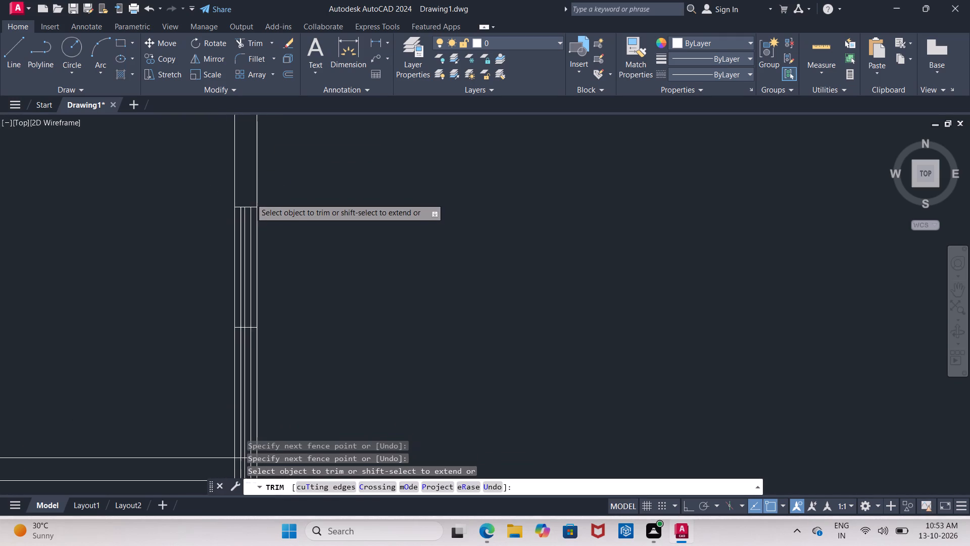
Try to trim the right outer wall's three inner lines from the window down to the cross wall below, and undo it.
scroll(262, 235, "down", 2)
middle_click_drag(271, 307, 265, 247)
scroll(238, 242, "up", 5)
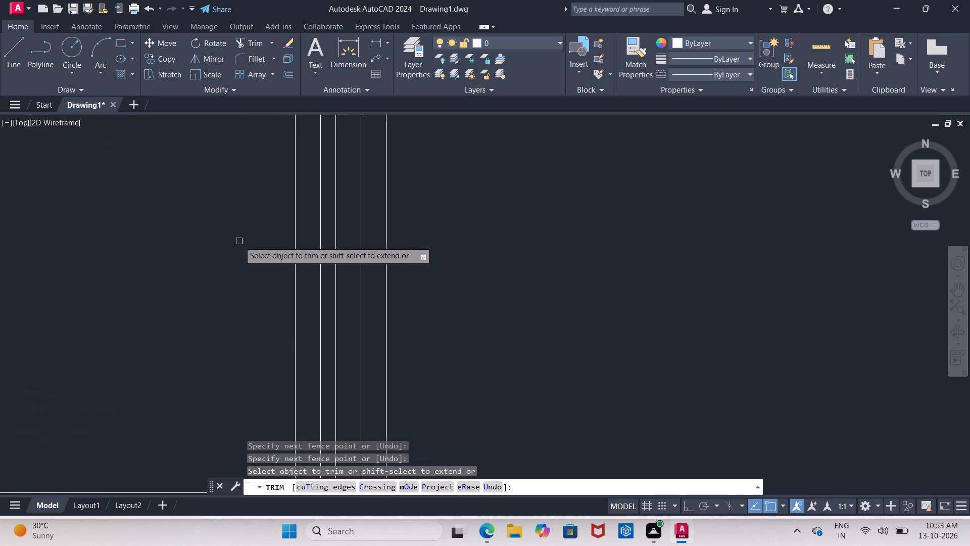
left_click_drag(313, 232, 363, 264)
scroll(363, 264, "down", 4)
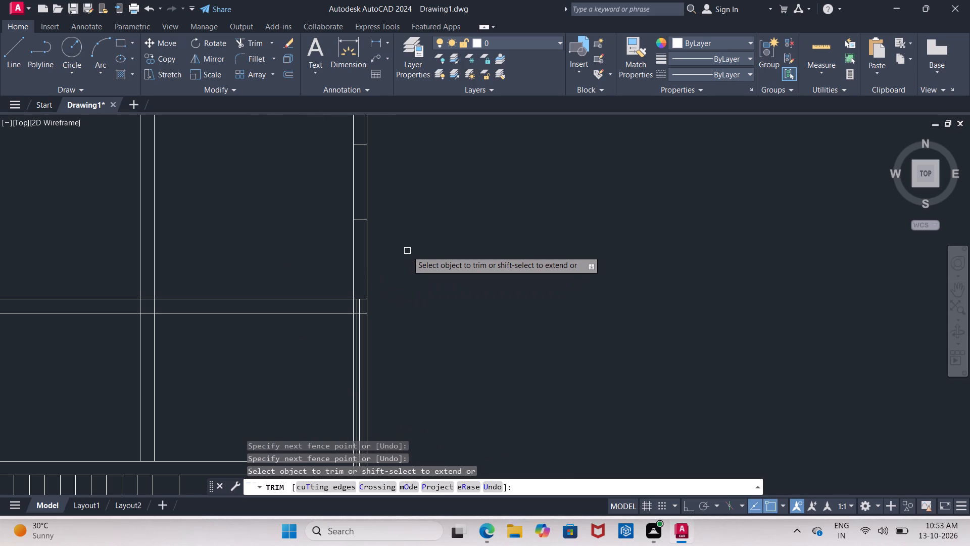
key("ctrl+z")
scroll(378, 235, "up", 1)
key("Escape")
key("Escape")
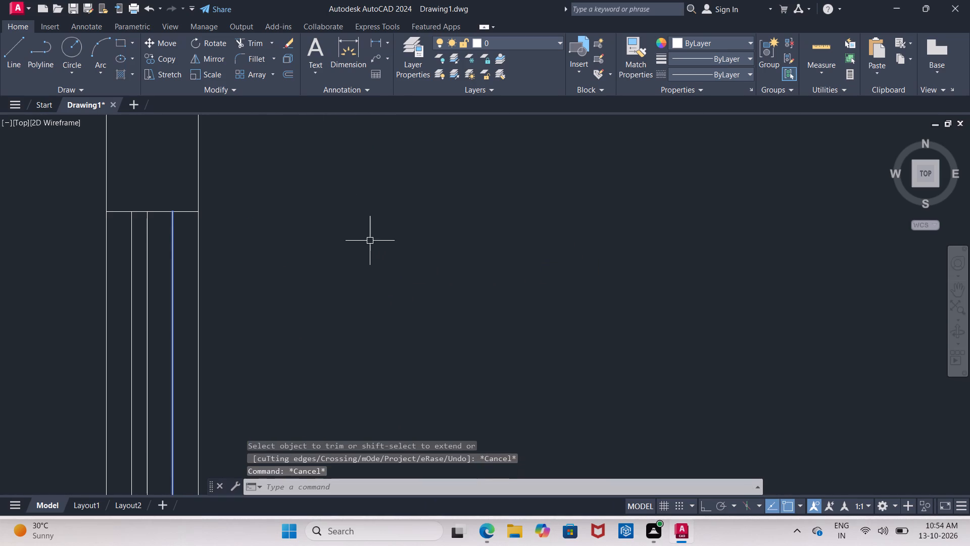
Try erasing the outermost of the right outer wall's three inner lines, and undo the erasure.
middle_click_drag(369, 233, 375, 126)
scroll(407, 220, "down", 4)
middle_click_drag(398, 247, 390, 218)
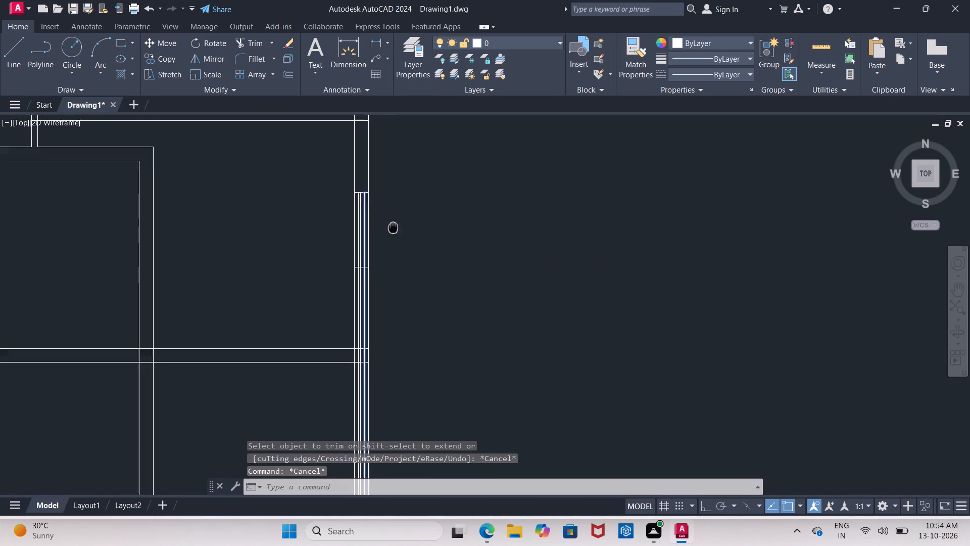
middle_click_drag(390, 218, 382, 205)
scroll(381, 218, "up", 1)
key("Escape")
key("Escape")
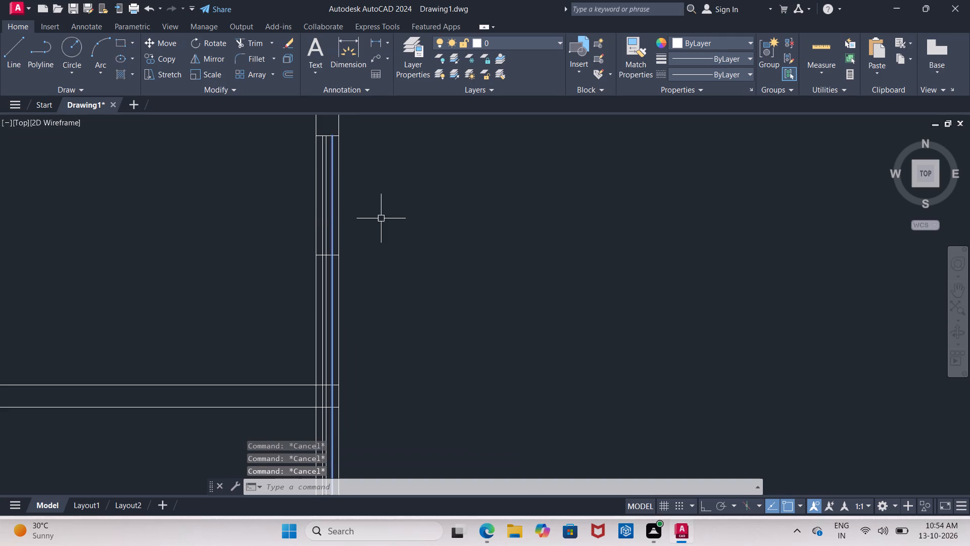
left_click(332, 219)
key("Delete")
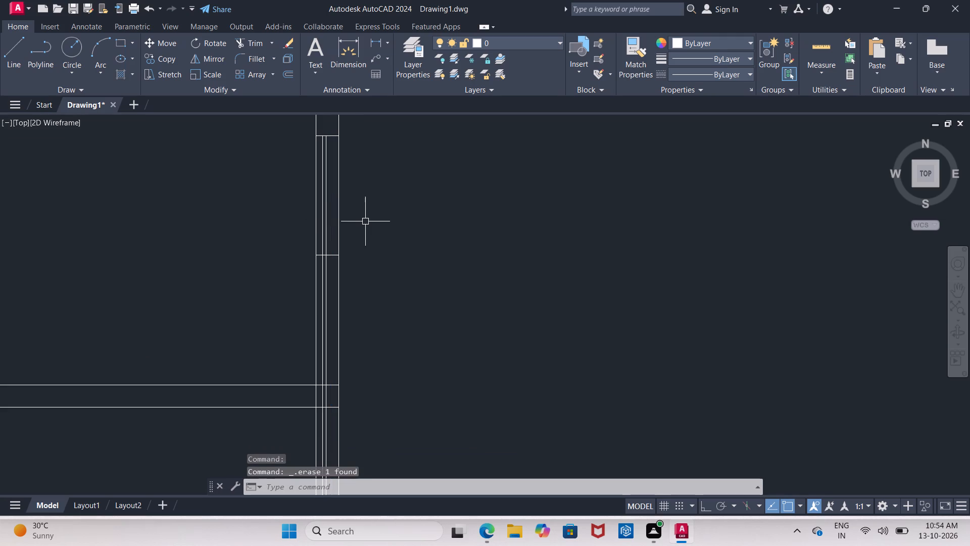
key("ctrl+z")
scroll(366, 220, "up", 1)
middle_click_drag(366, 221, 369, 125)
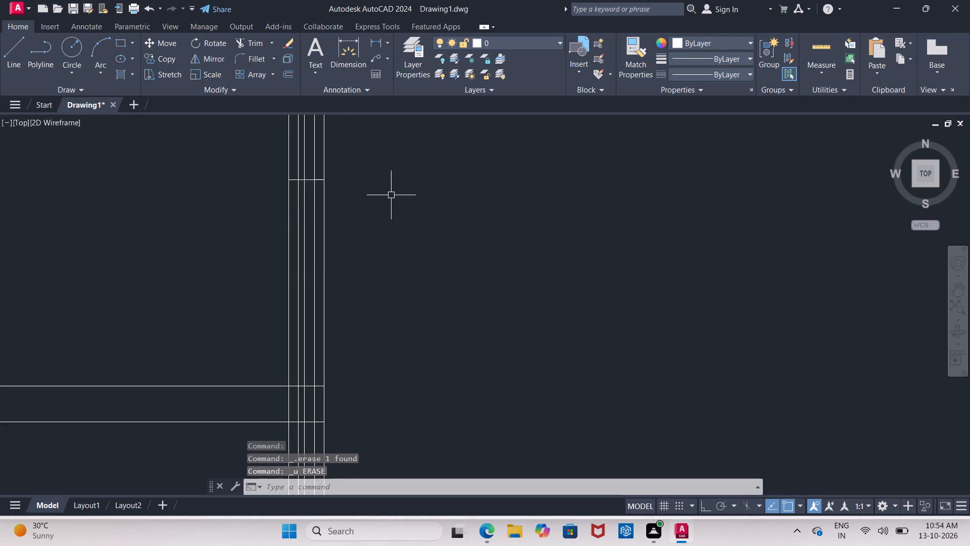
Trim the right outer wall's three inner lines where they pass through the cross wall below the window.
key("Escape")
key("t")
key("r")
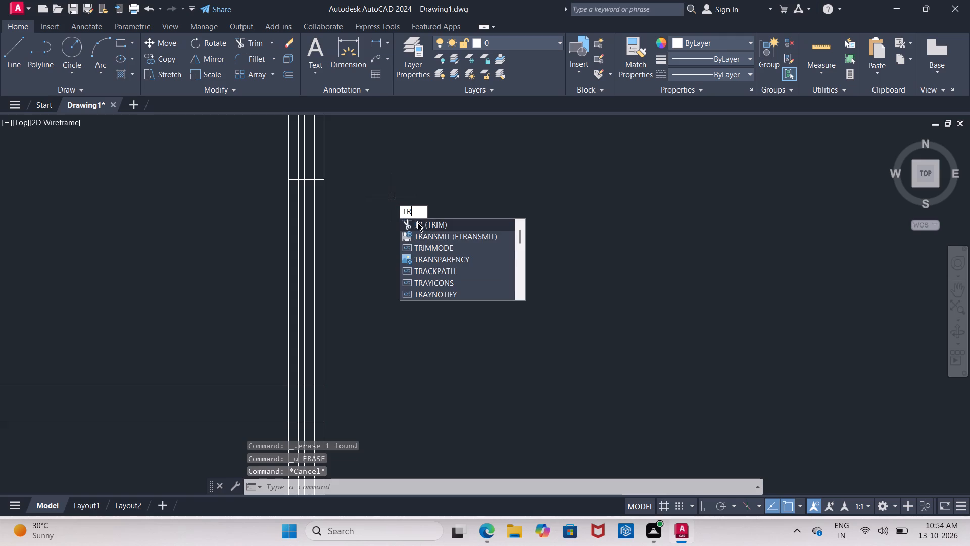
left_click(418, 224)
middle_click_drag(382, 333, 379, 267)
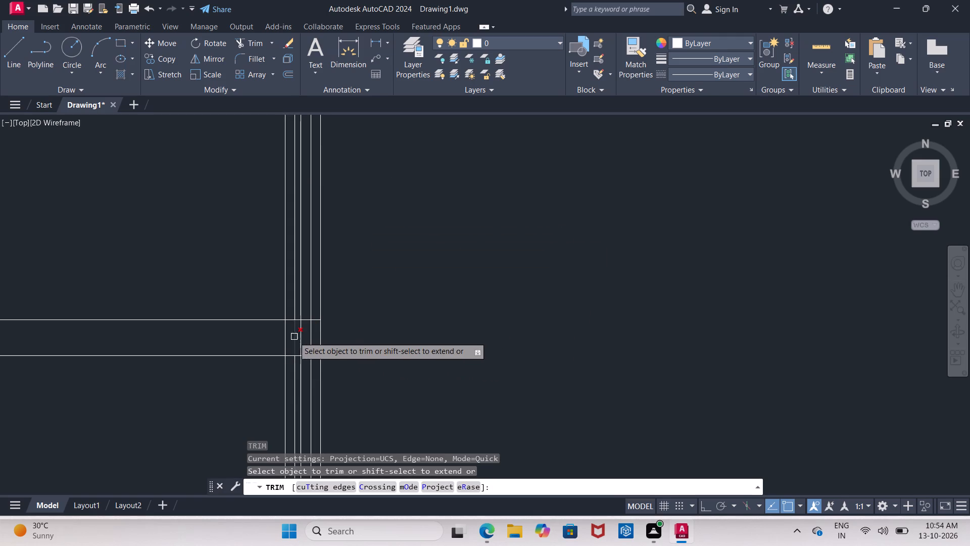
left_click_drag(293, 337, 310, 339)
left_click(310, 339)
left_click(301, 340)
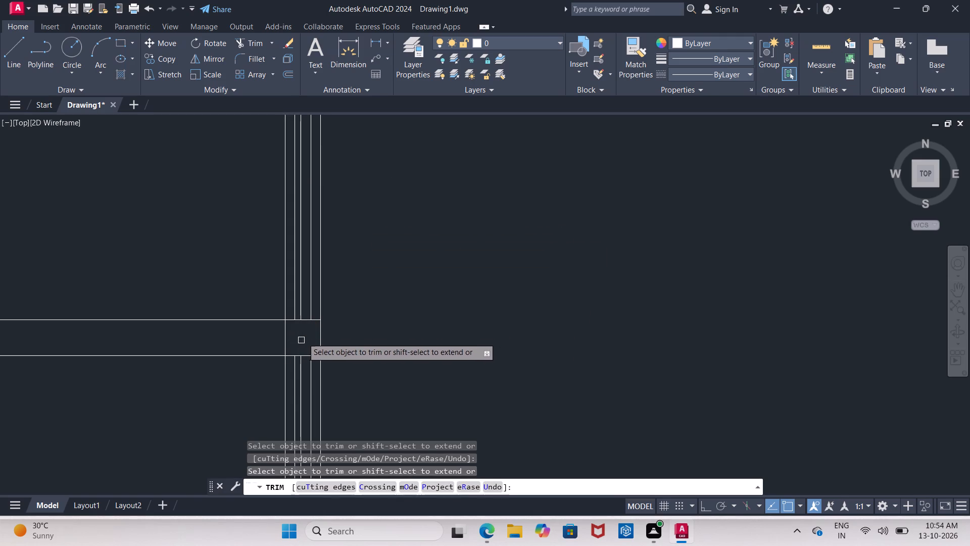
Trim the right outer wall's three inner lines between the window's lower jamb line and the cross wall below.
scroll(296, 281, "down", 2)
scroll(296, 281, "up", 2)
middle_click_drag(296, 281, 293, 365)
scroll(296, 360, "up", 1)
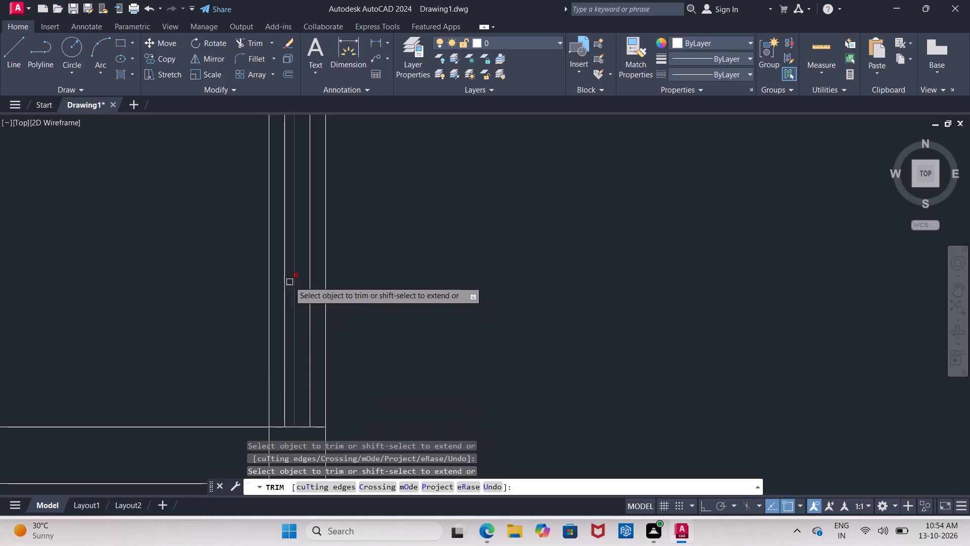
middle_click_drag(289, 281, 300, 383)
scroll(304, 355, "down", 3)
scroll(310, 332, "up", 2)
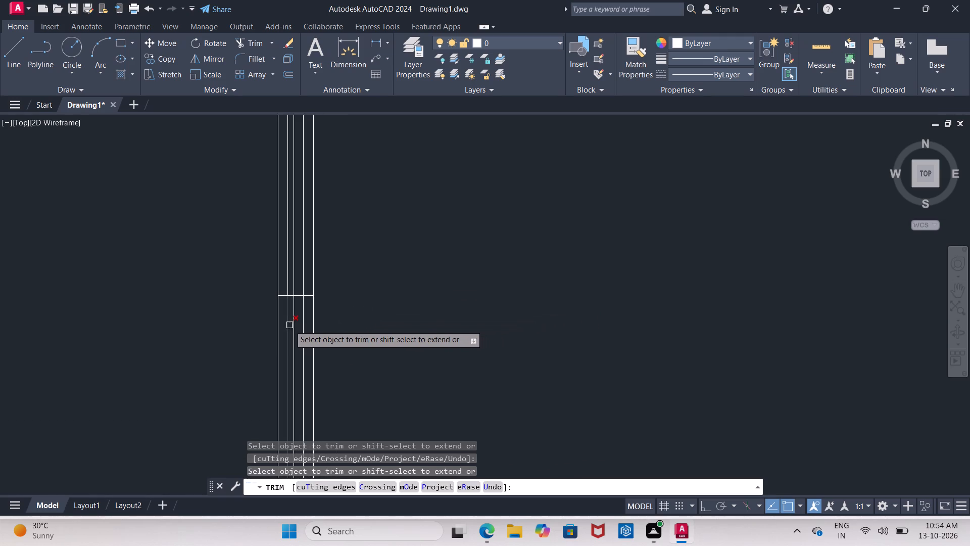
left_click(289, 325)
left_click(294, 327)
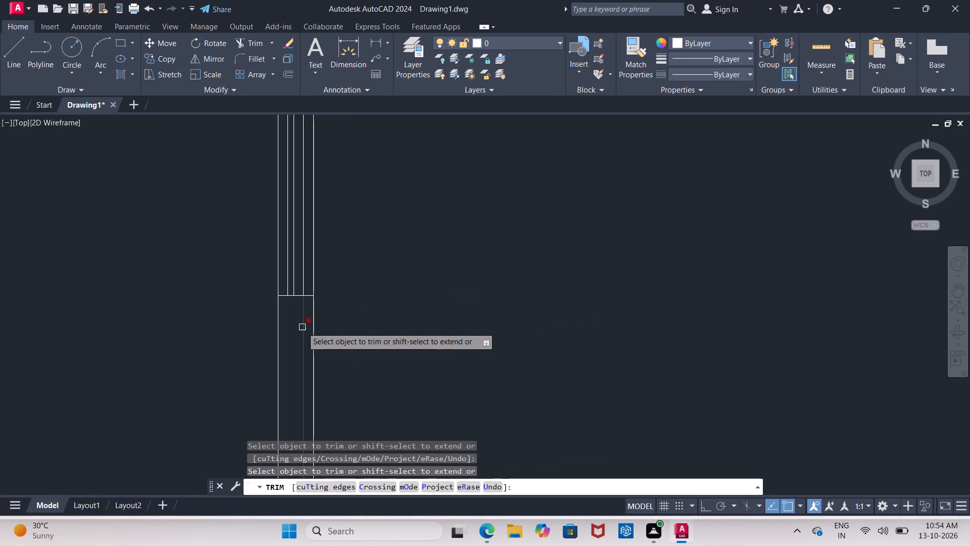
left_click(302, 327)
scroll(303, 327, "down", 4)
middle_click_drag(325, 373, 343, 244)
scroll(348, 254, "up", 3)
middle_click_drag(330, 248, 341, 241)
key("Escape")
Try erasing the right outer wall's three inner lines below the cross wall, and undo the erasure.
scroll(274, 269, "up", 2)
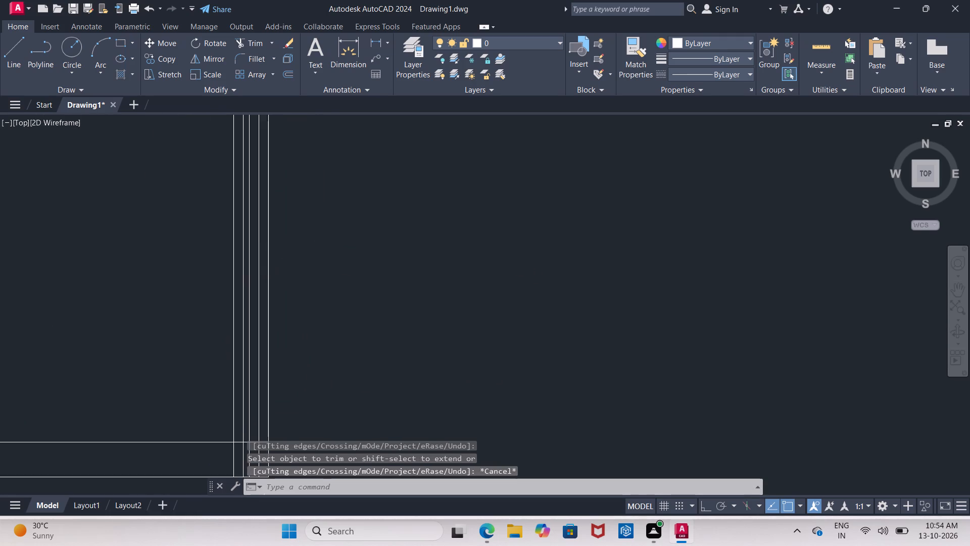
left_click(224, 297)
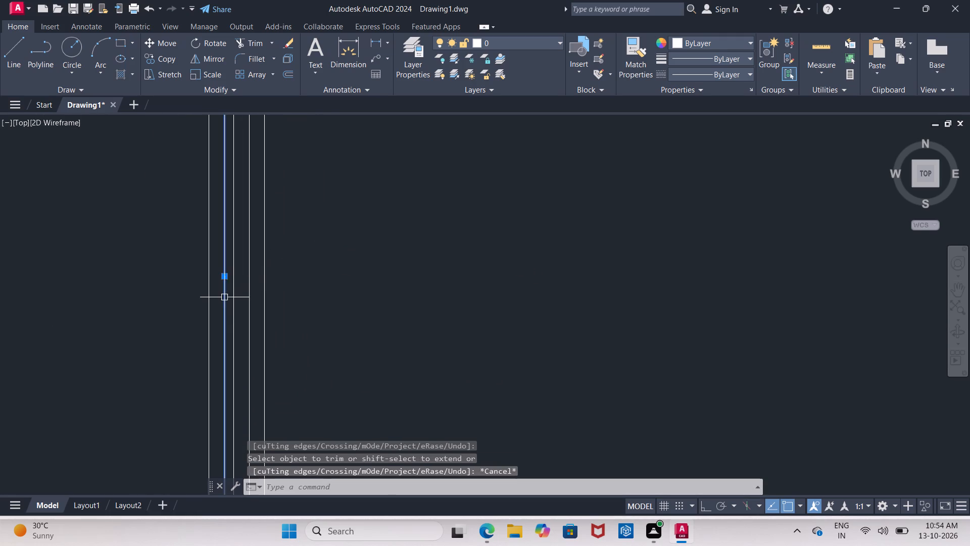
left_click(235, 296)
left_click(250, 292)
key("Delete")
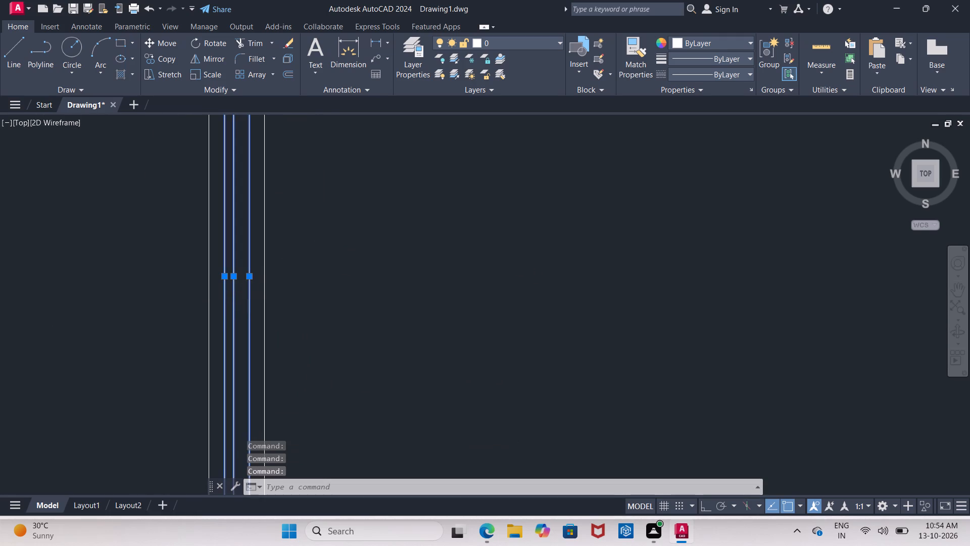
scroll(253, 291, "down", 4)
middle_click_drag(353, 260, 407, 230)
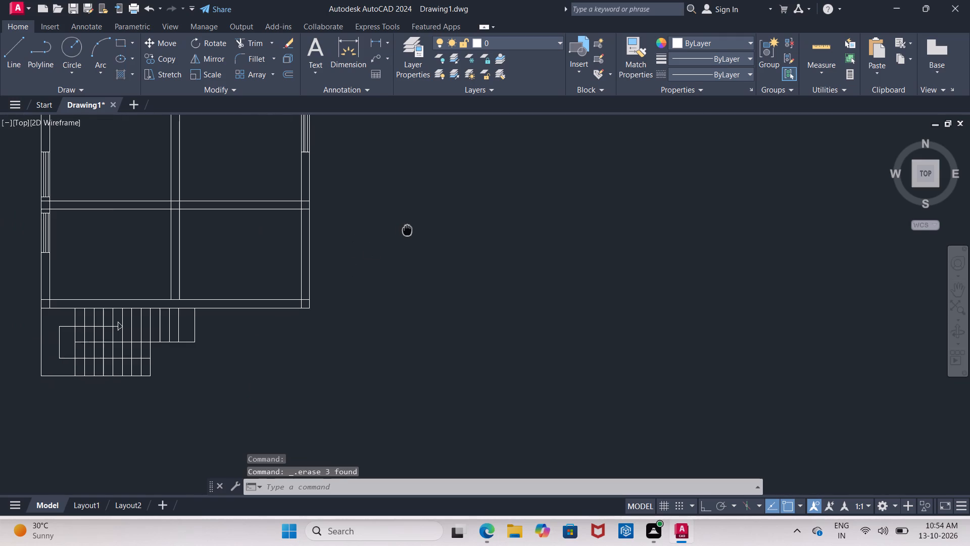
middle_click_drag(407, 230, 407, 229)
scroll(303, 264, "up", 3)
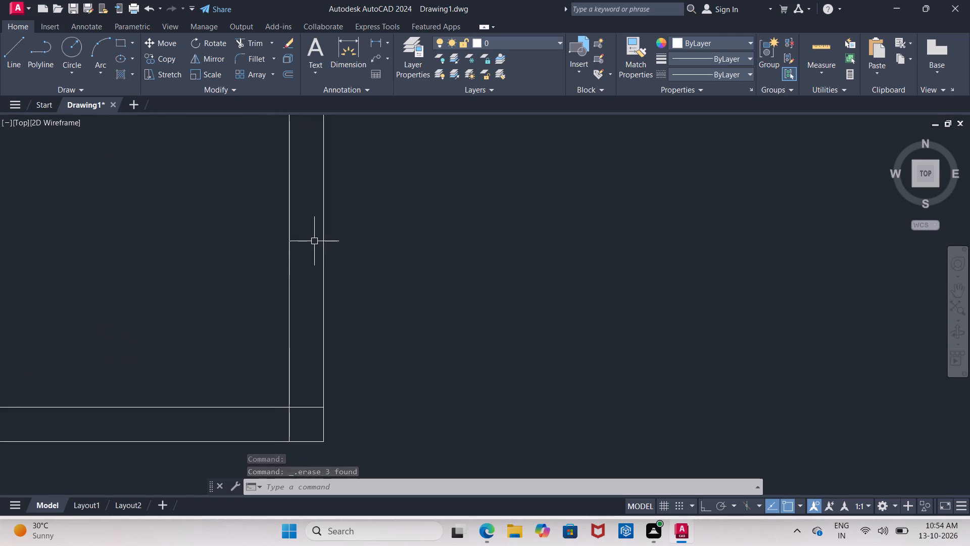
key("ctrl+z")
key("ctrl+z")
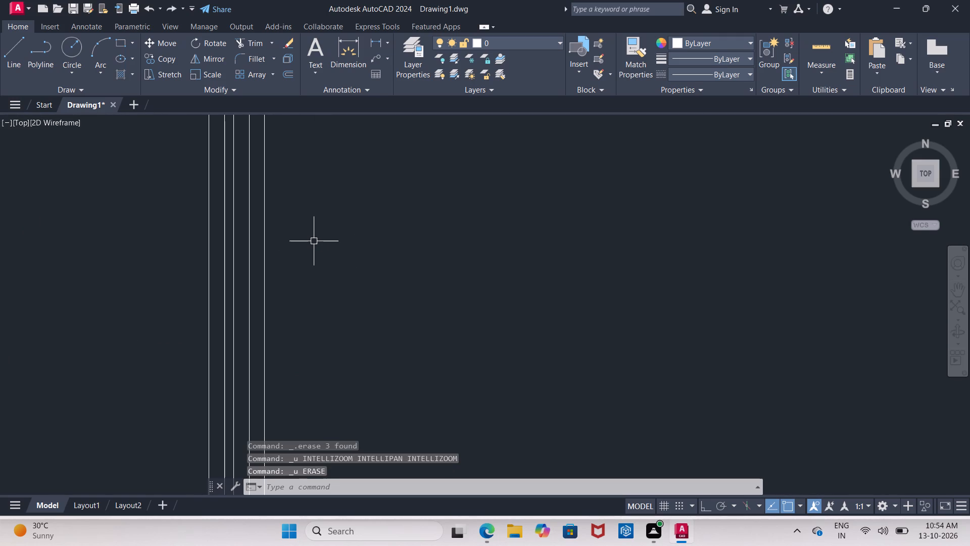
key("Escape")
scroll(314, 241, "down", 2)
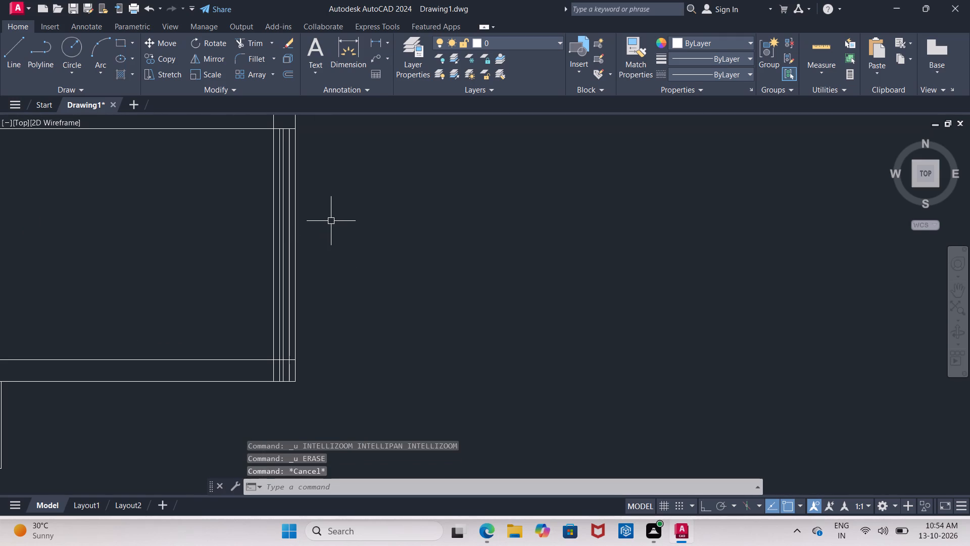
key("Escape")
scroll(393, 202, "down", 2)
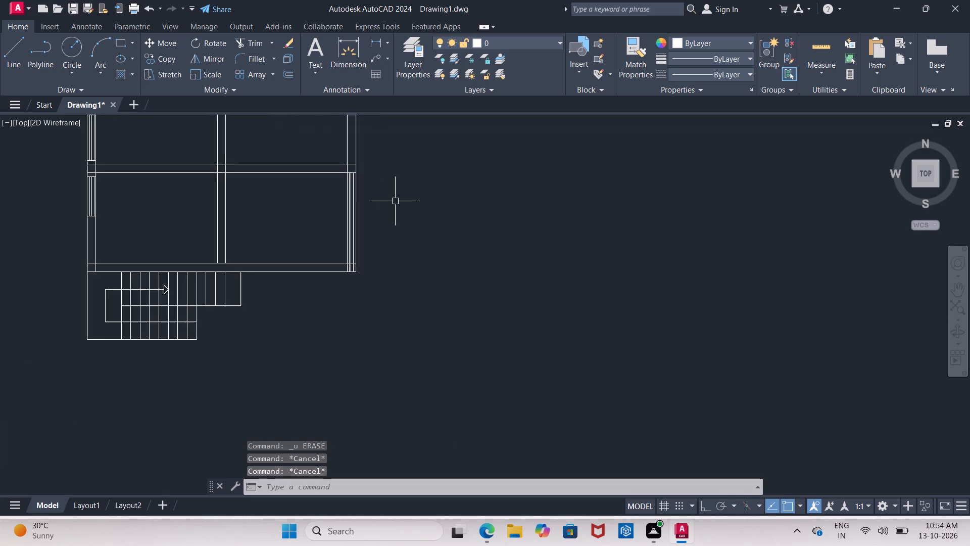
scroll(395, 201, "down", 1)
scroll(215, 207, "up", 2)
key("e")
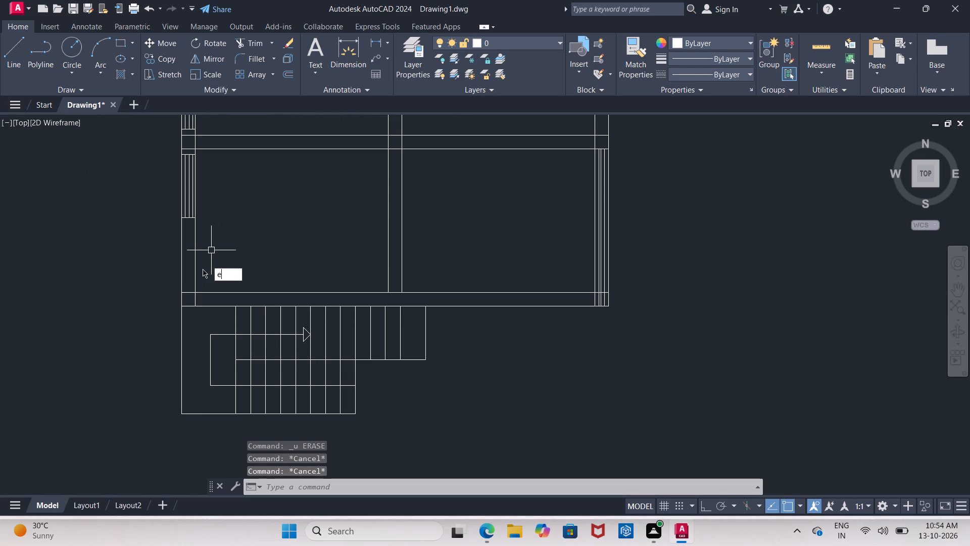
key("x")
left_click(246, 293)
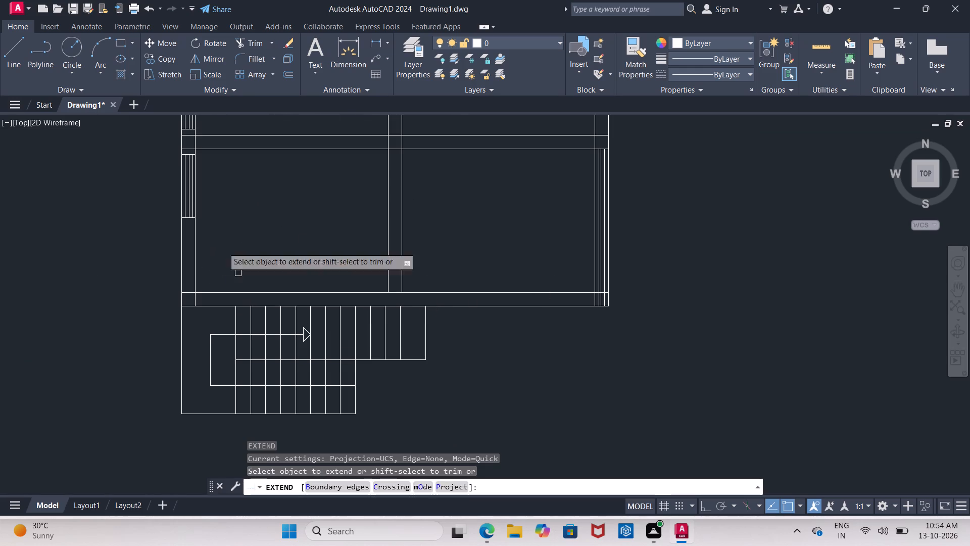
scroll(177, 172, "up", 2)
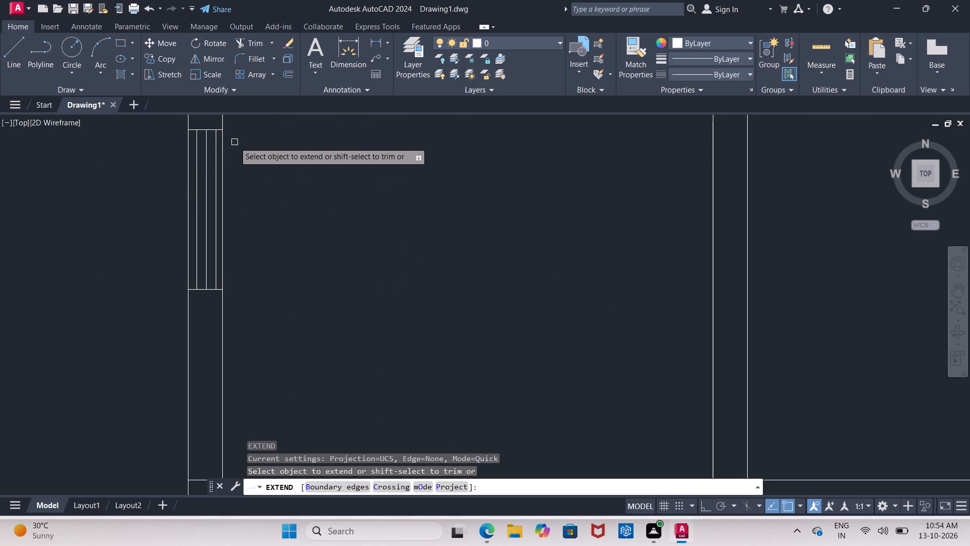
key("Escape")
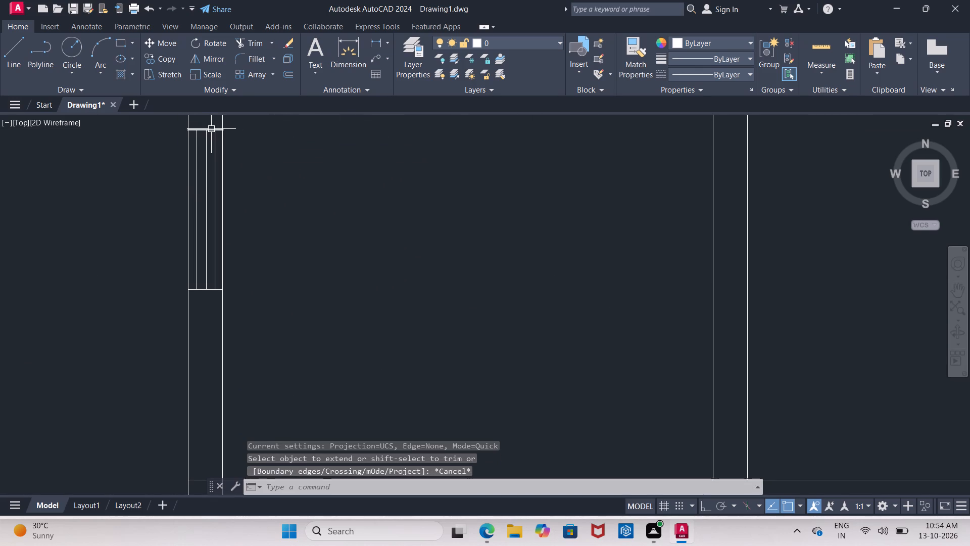
With Ortho on, stretch the lower-left window's upper jamb line horizontally across the plan to just beyond the right outer wall.
left_click(211, 129)
left_click(223, 130)
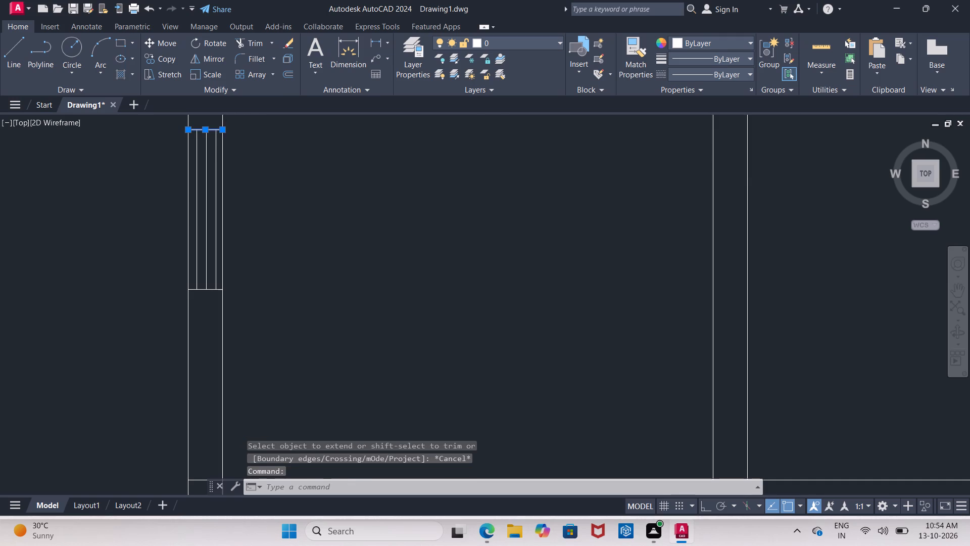
middle_click_drag(507, 131, 315, 183)
middle_click_drag(848, 191, 524, 197)
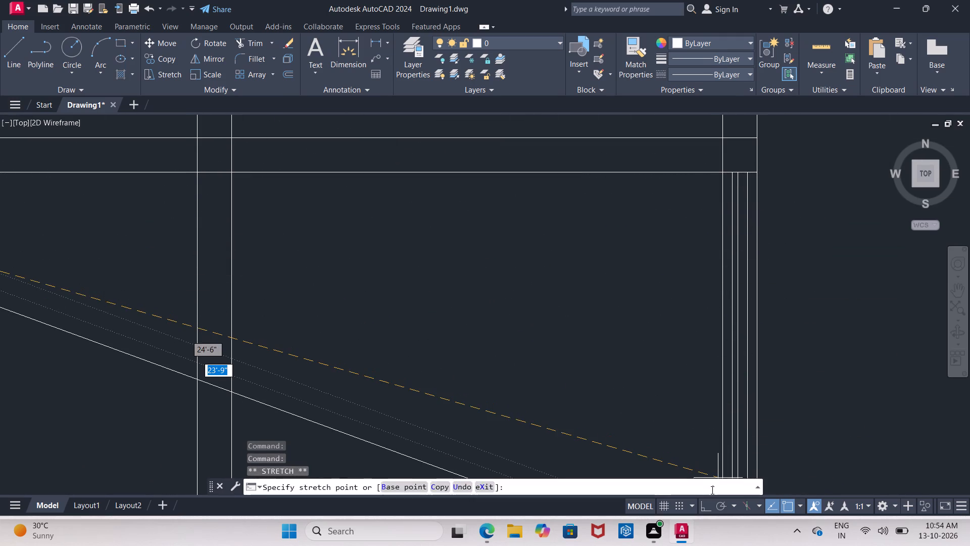
left_click(710, 507)
left_click(782, 299)
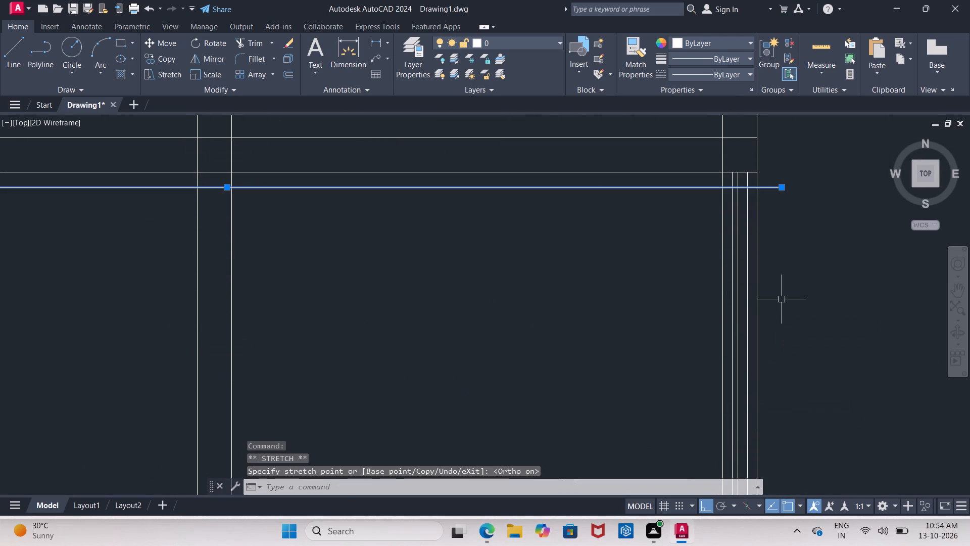
key("Escape")
Stretch the lower-left window's lower jamb line horizontally across the plan to just beyond the right outer wall.
scroll(746, 295, "down", 3)
scroll(558, 316, "up", 1)
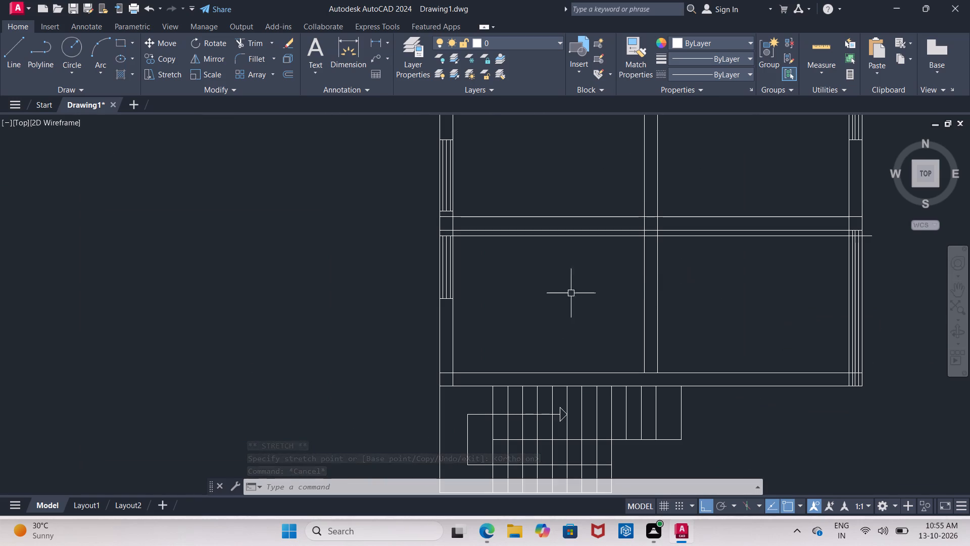
scroll(441, 305, "up", 2)
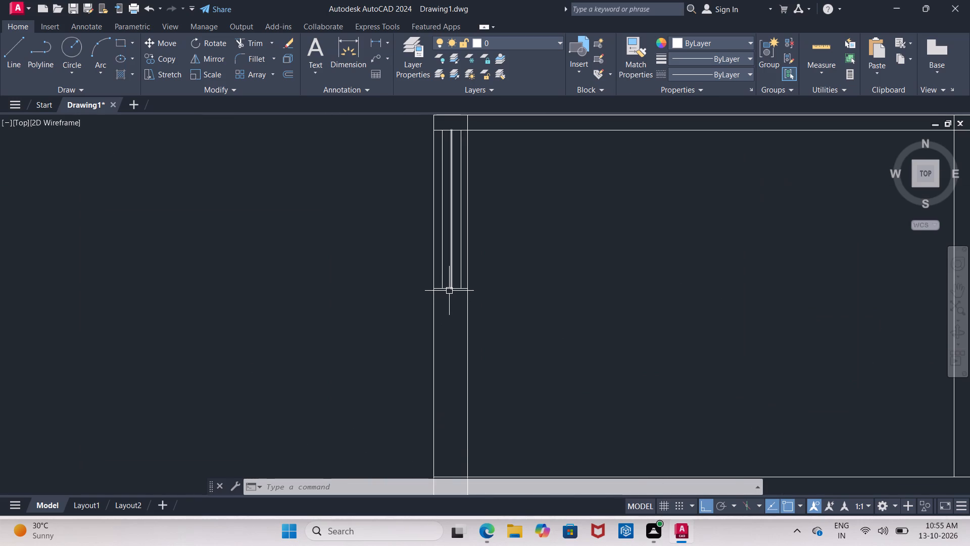
left_click(447, 289)
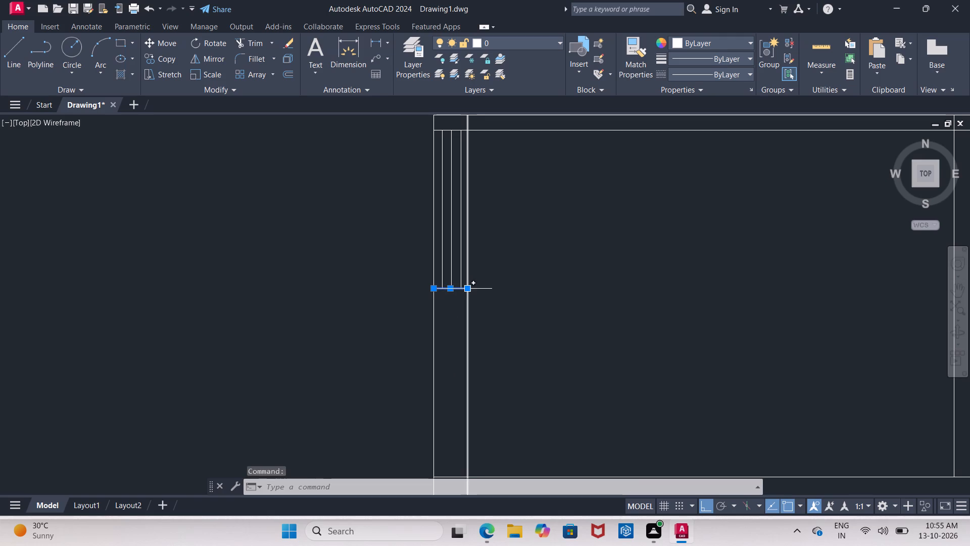
left_click(467, 289)
middle_click_drag(625, 279, 438, 344)
middle_click_drag(802, 330, 538, 333)
middle_click_drag(740, 328, 505, 351)
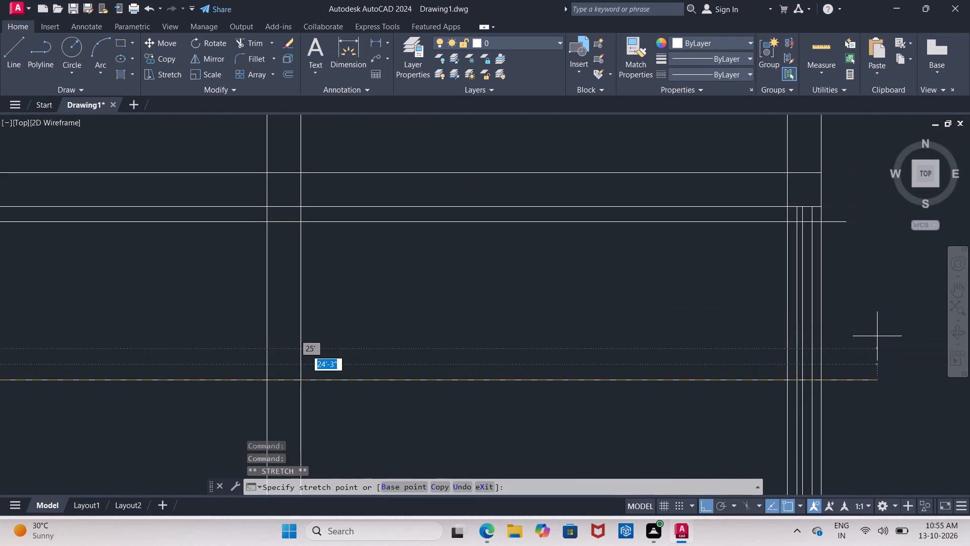
left_click(877, 336)
key("Escape")
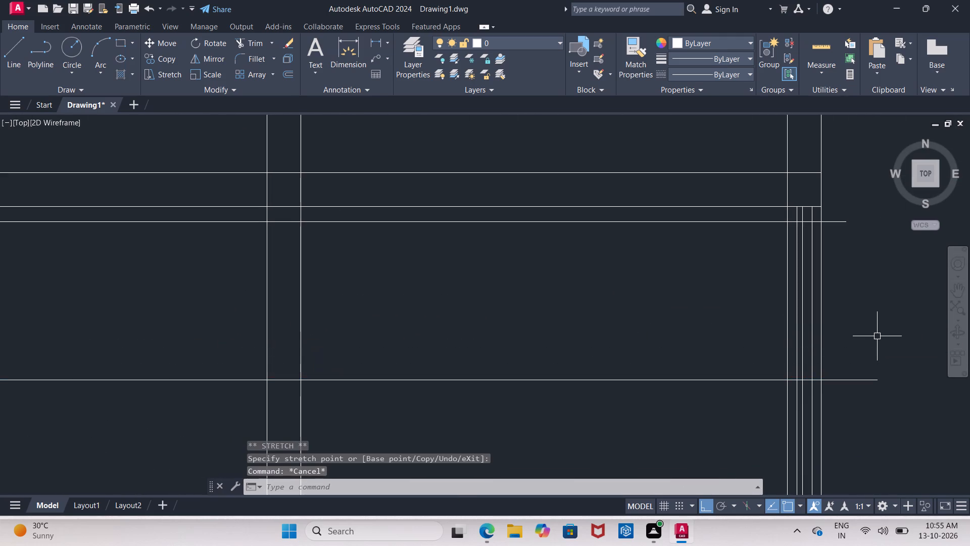
Trim the right outer wall's three inner lines above the stretched upper jamb line, and that line's overhang outside the wall.
type("tr")
left_click(882, 360)
scroll(800, 250, "up", 1)
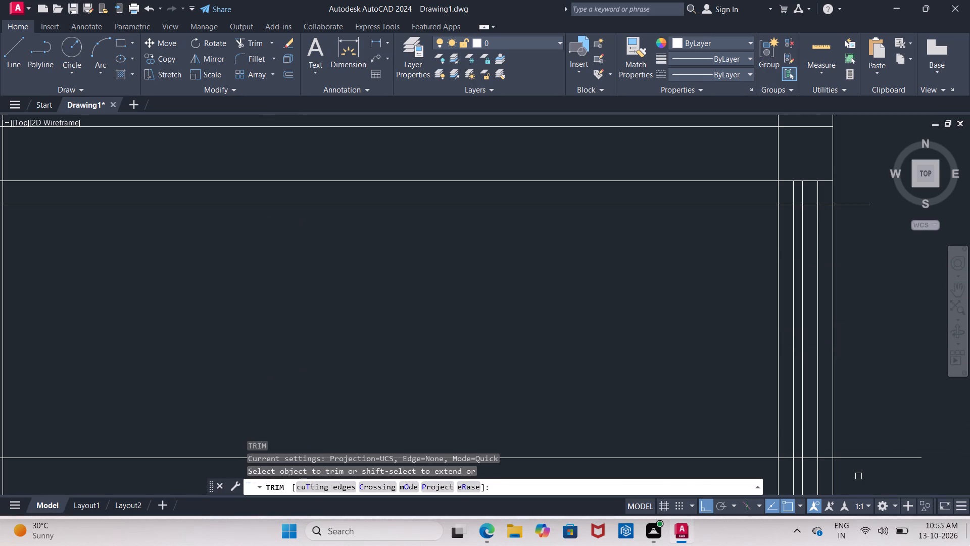
scroll(788, 195, "up", 2)
left_click_drag(788, 195, 854, 196)
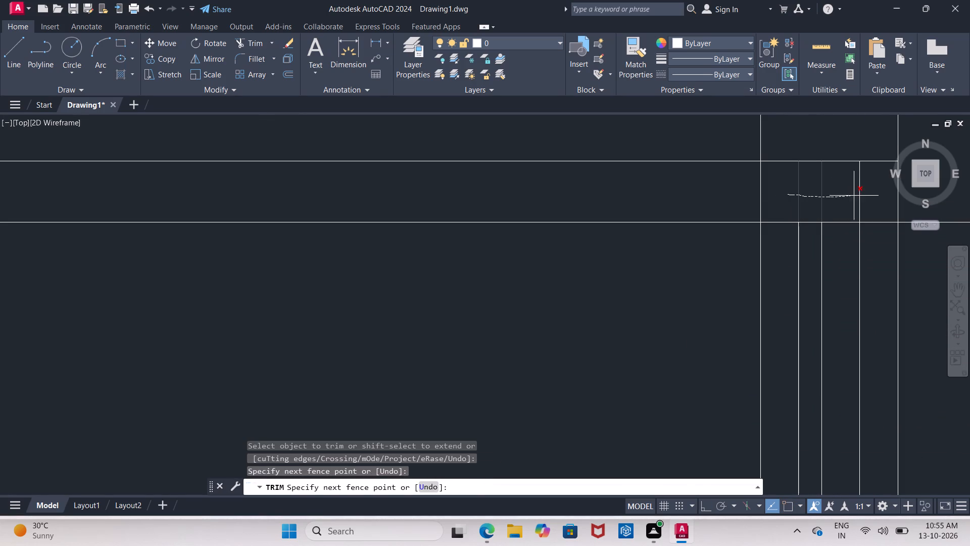
left_click_drag(854, 196, 861, 207)
scroll(862, 207, "down", 4)
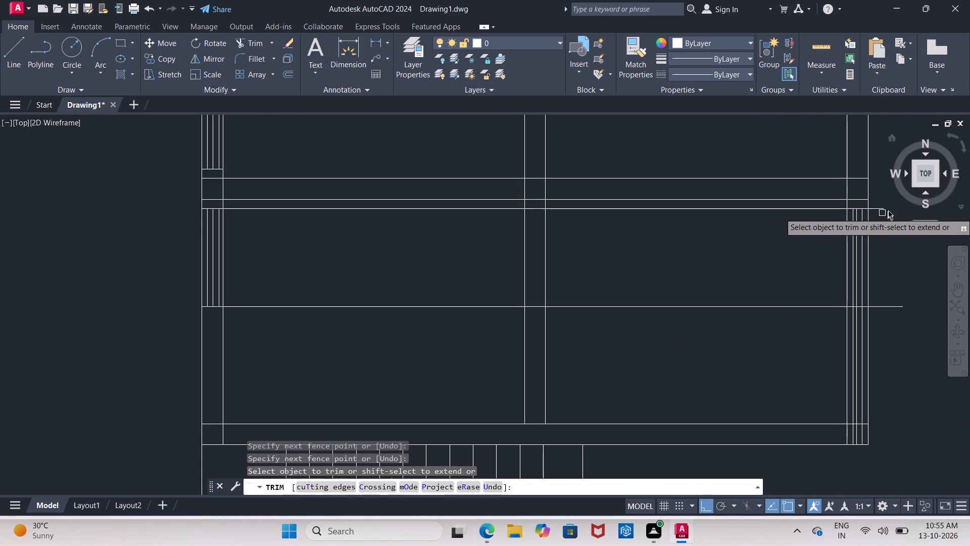
left_click(885, 208)
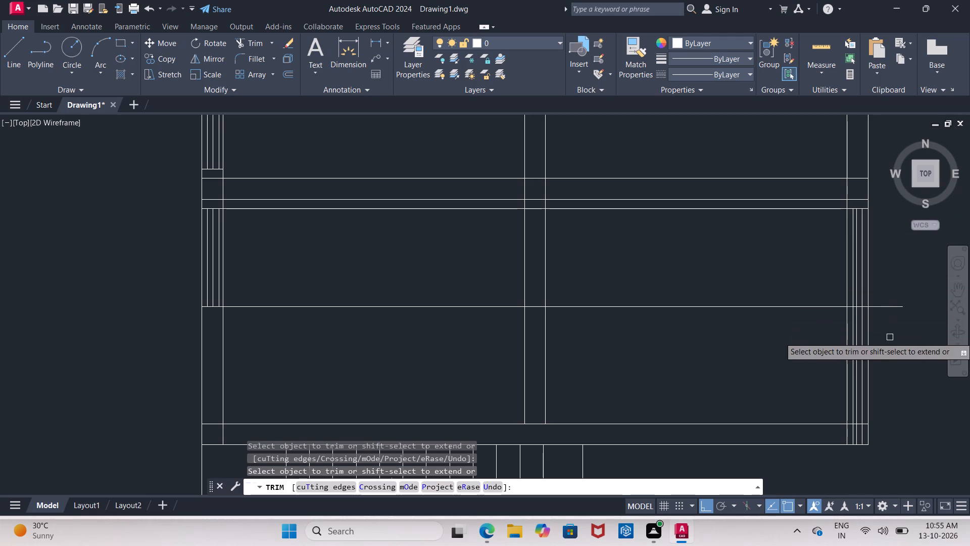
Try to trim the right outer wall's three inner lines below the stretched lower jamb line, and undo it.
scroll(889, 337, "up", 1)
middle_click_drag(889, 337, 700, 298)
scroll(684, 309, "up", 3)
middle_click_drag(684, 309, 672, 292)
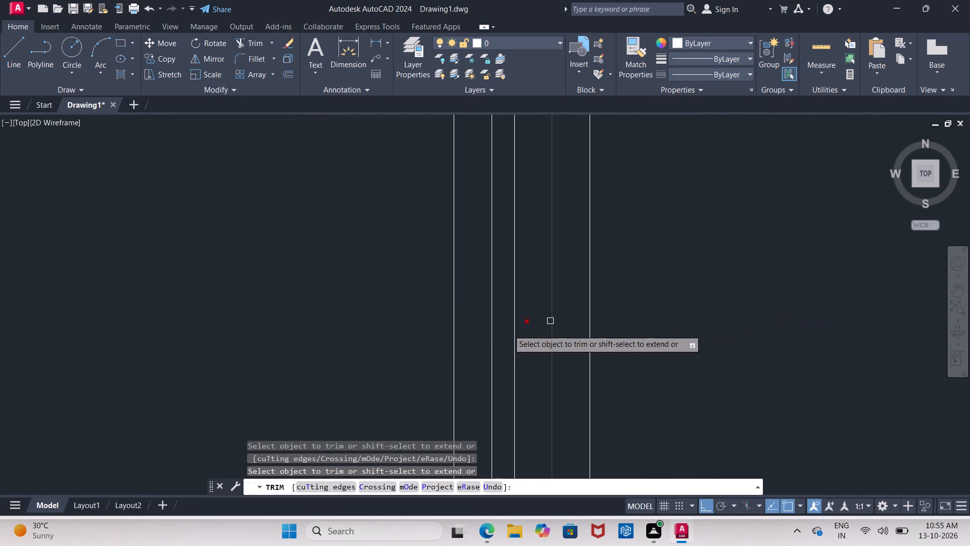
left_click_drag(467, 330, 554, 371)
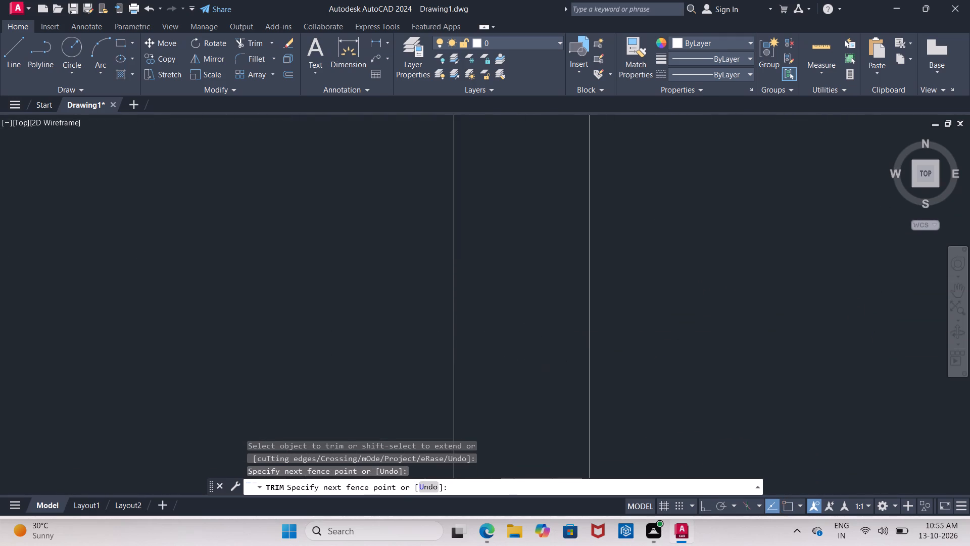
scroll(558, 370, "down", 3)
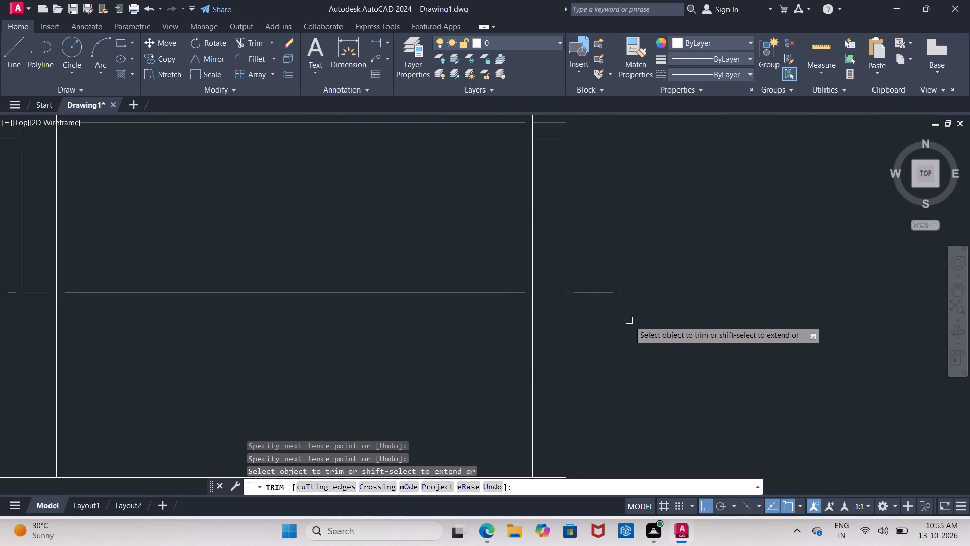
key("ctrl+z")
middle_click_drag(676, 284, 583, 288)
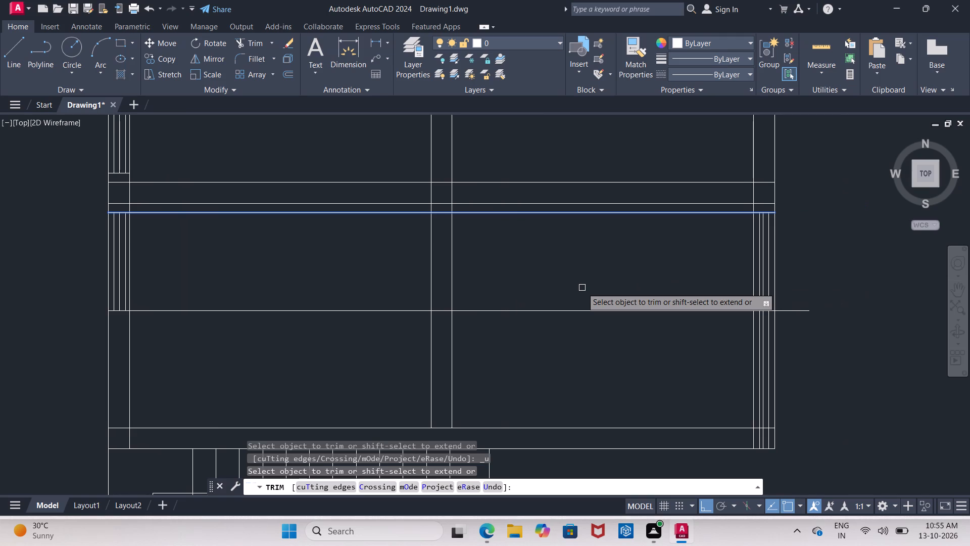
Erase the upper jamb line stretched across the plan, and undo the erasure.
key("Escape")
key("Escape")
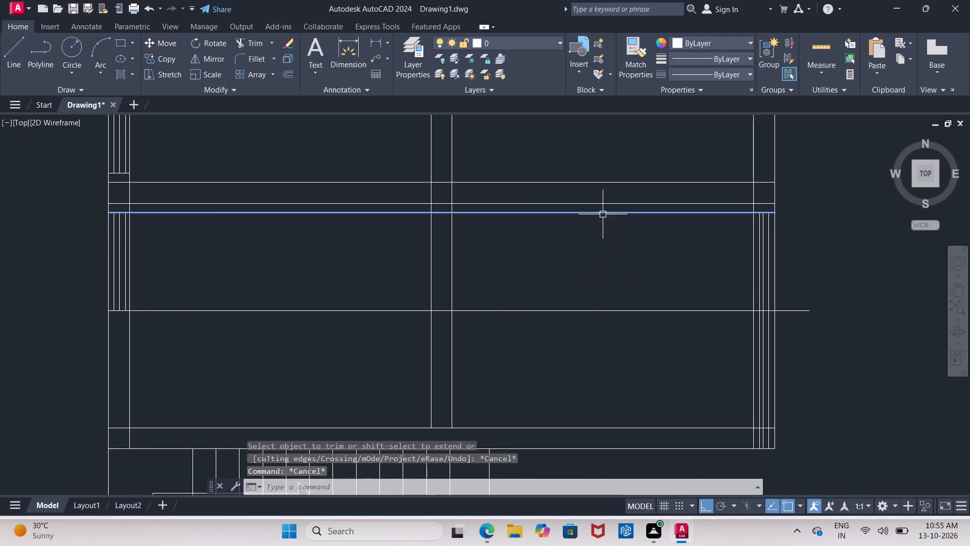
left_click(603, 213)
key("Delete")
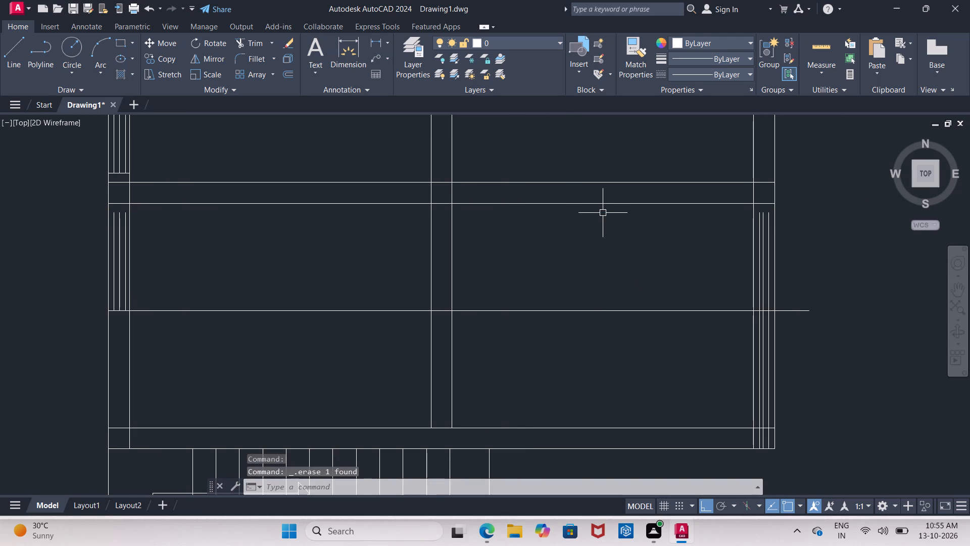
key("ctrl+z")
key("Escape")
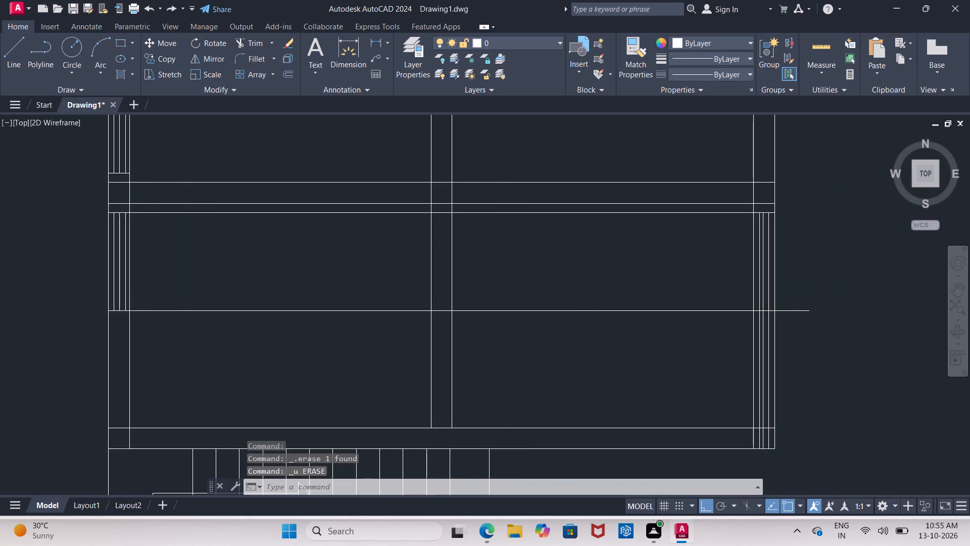
Trim the right outer wall's three inner lines below the stretched lower jamb line, and that line's overhang outside the wall.
type("tr")
left_click(669, 321)
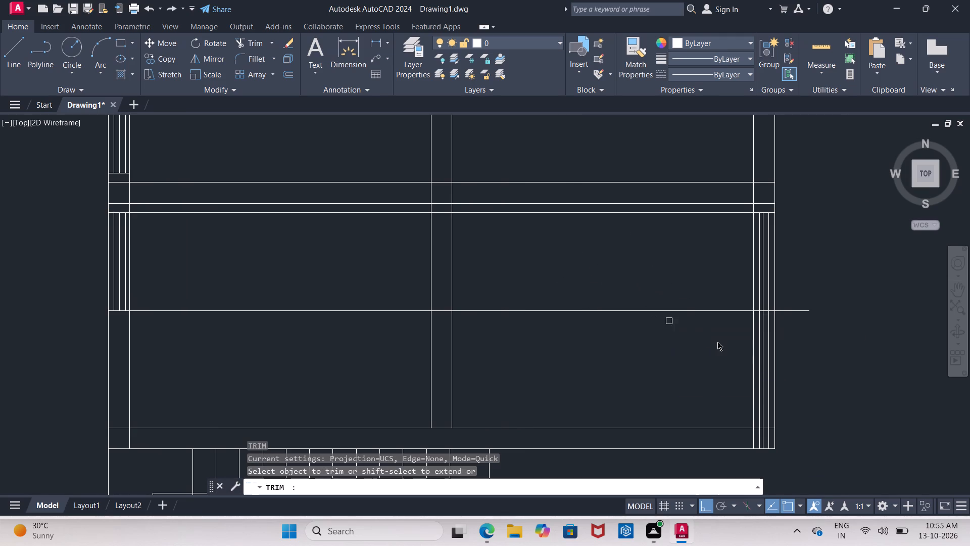
scroll(767, 447, "up", 1)
middle_click_drag(764, 445, 624, 378)
scroll(620, 371, "up", 2)
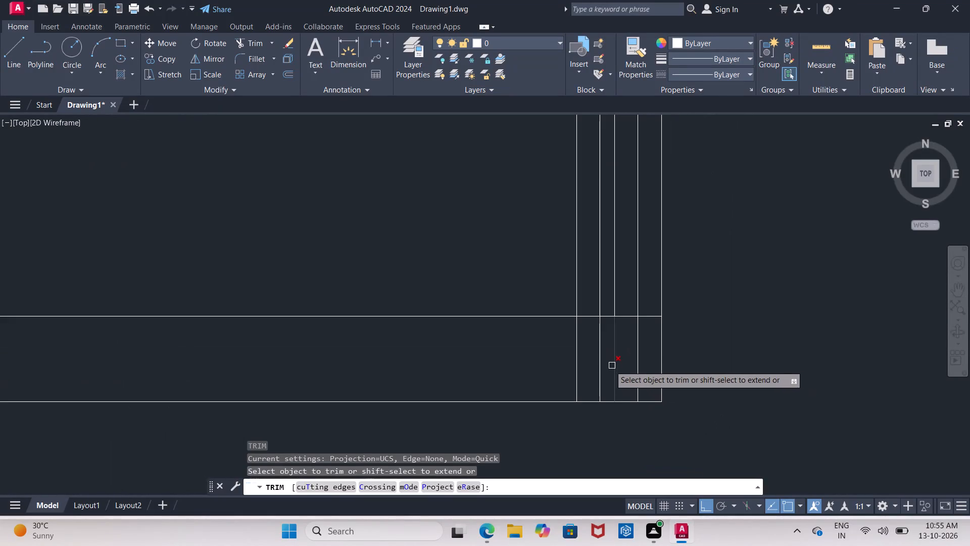
left_click_drag(594, 359, 644, 373)
scroll(642, 371, "down", 2)
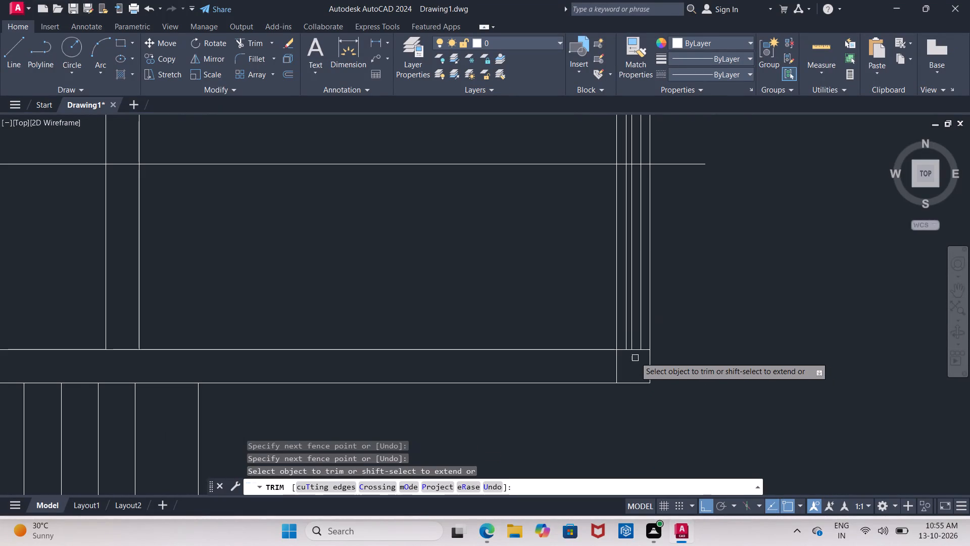
left_click(624, 325)
left_click(629, 321)
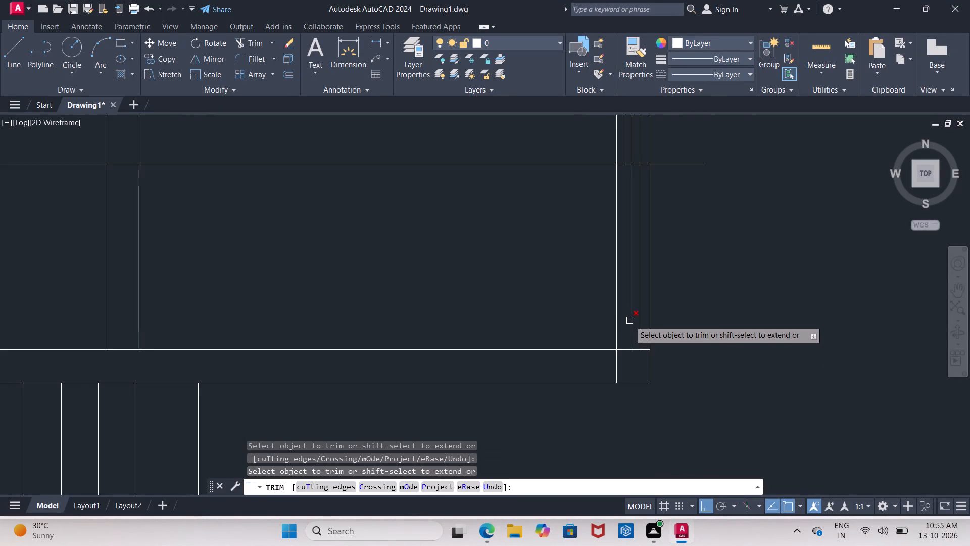
left_click(640, 319)
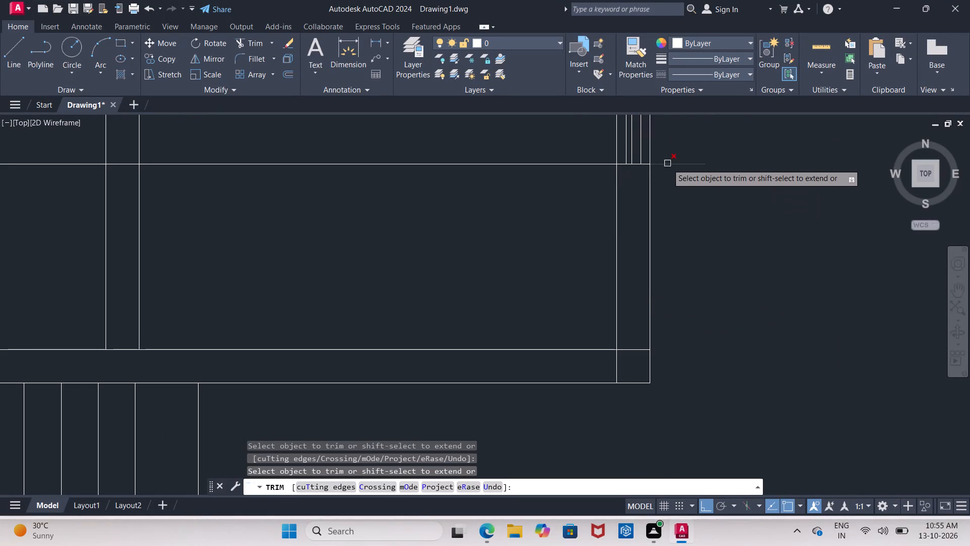
left_click(667, 164)
scroll(668, 166, "down", 3)
middle_click_drag(669, 169, 644, 256)
scroll(642, 248, "up", 2)
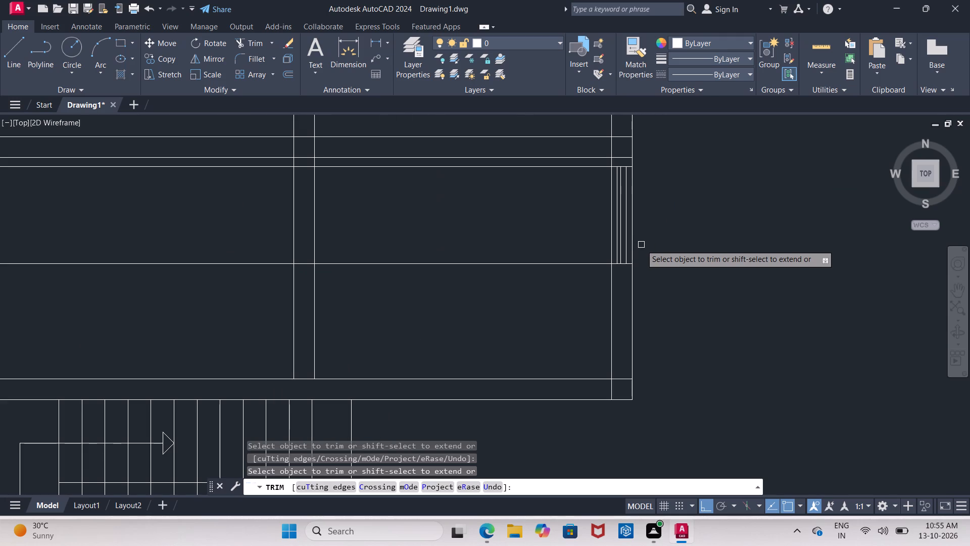
key("Escape")
left_click(503, 165)
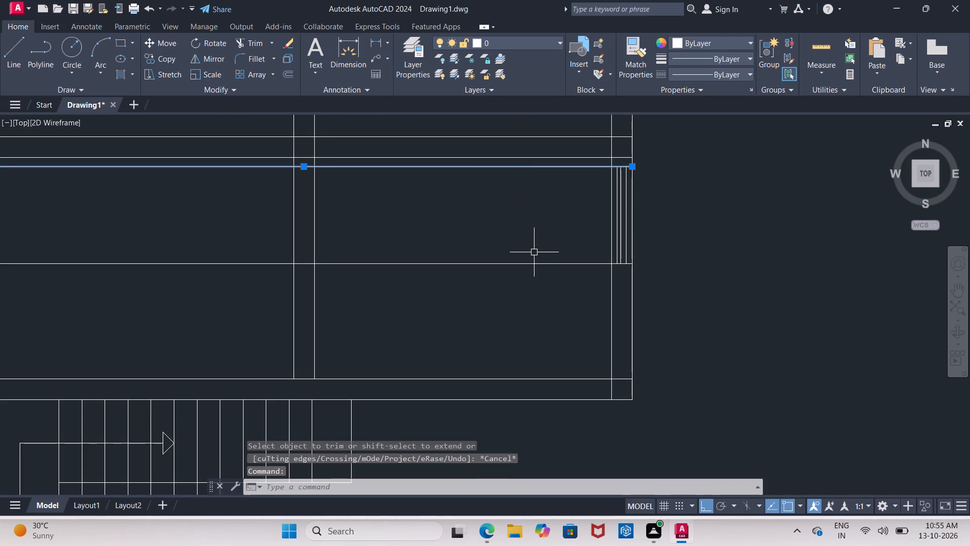
key("Escape")
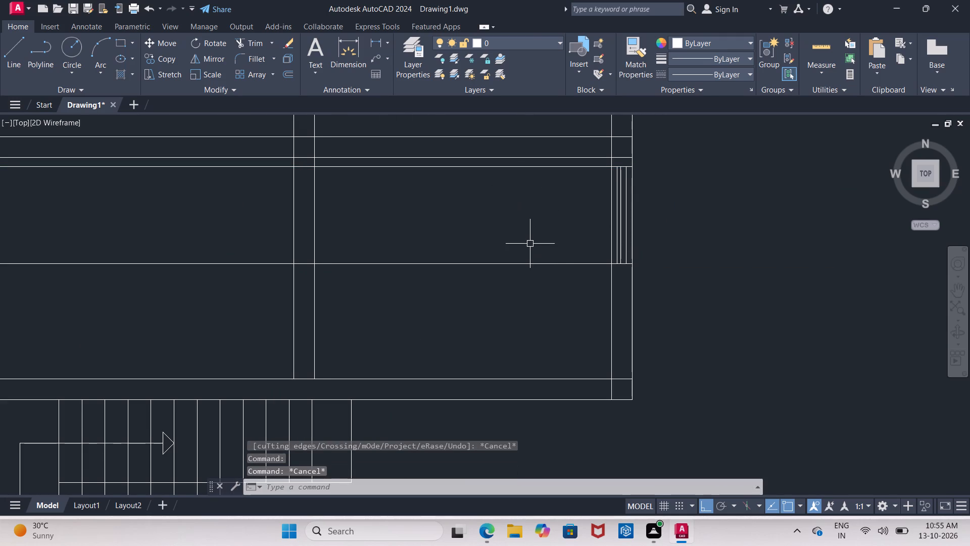
Trim both stretched jamb lines out of the two lower rooms and the middle wall, leaving only the jambs within the outer walls.
type("tr")
left_click(551, 274)
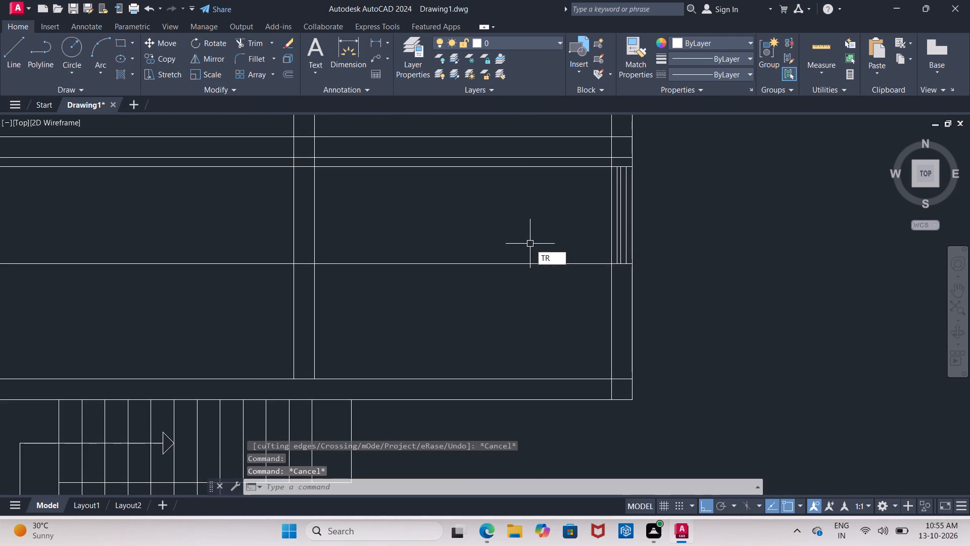
left_click(538, 170)
left_click(552, 268)
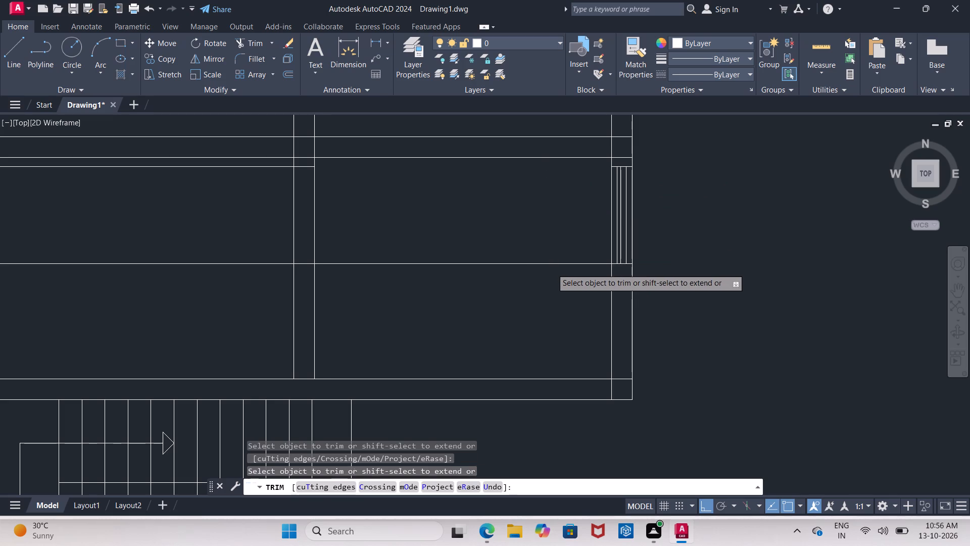
left_click(550, 260)
middle_click_drag(330, 268, 454, 300)
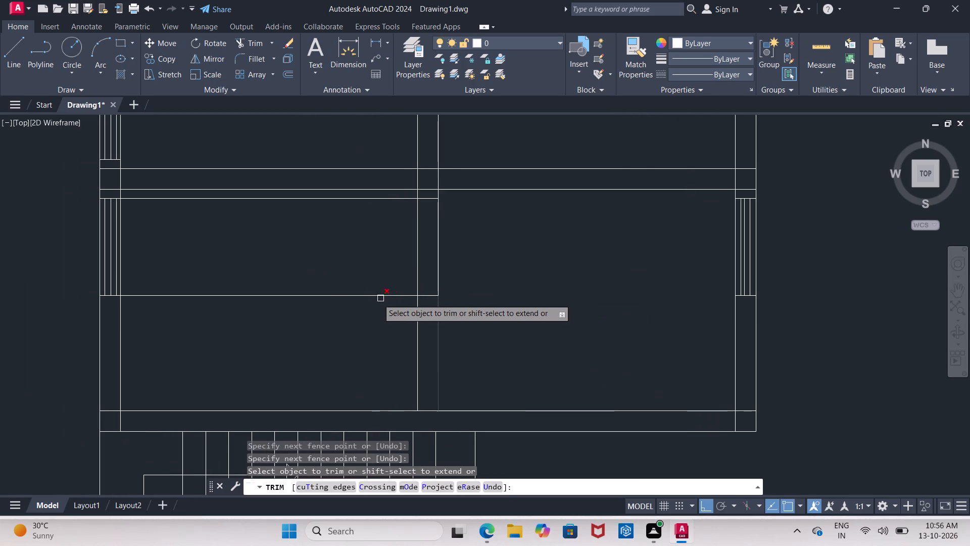
left_click(365, 295)
left_click(376, 195)
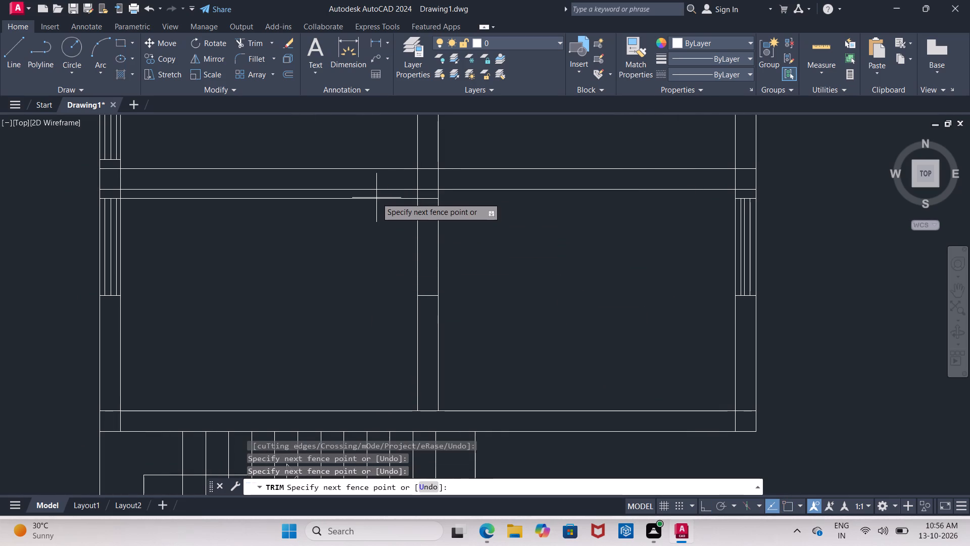
left_click(376, 199)
left_click(423, 199)
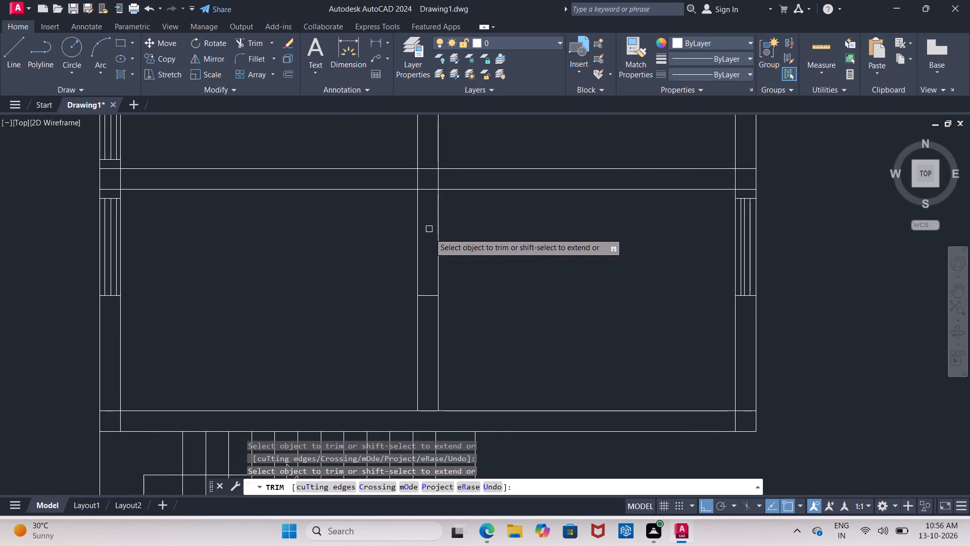
left_click(431, 295)
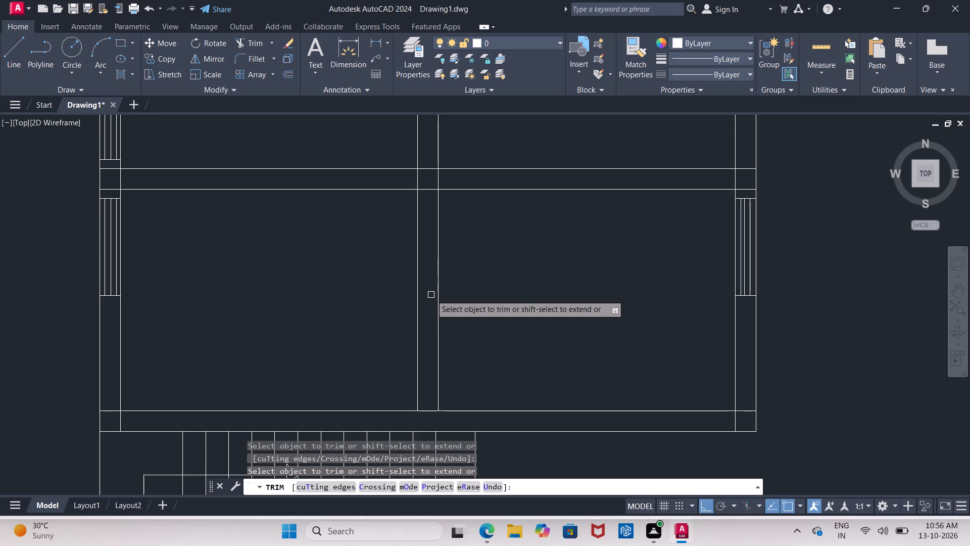
key("Escape")
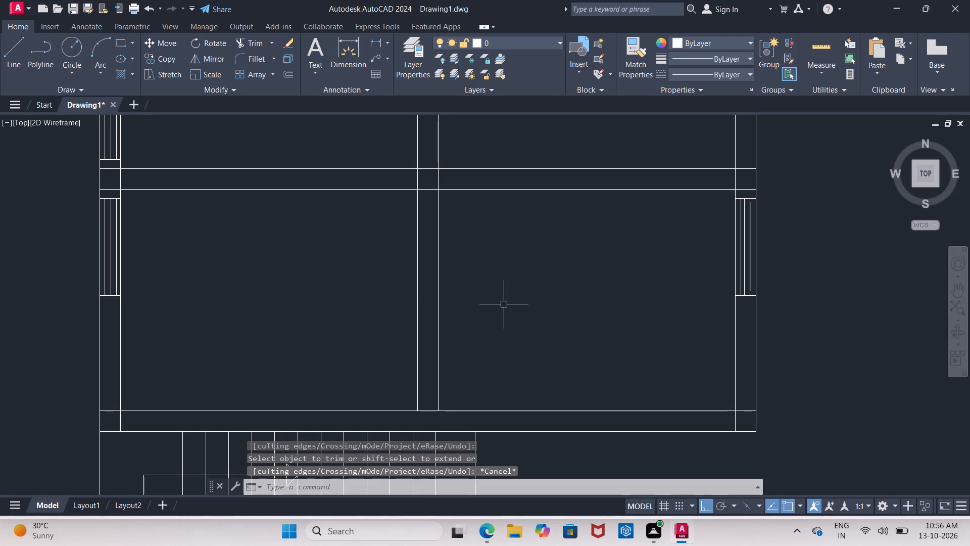
Offset the lower line of the horizontal wall above the two lower rooms by 4" downward.
key("o")
key("Return")
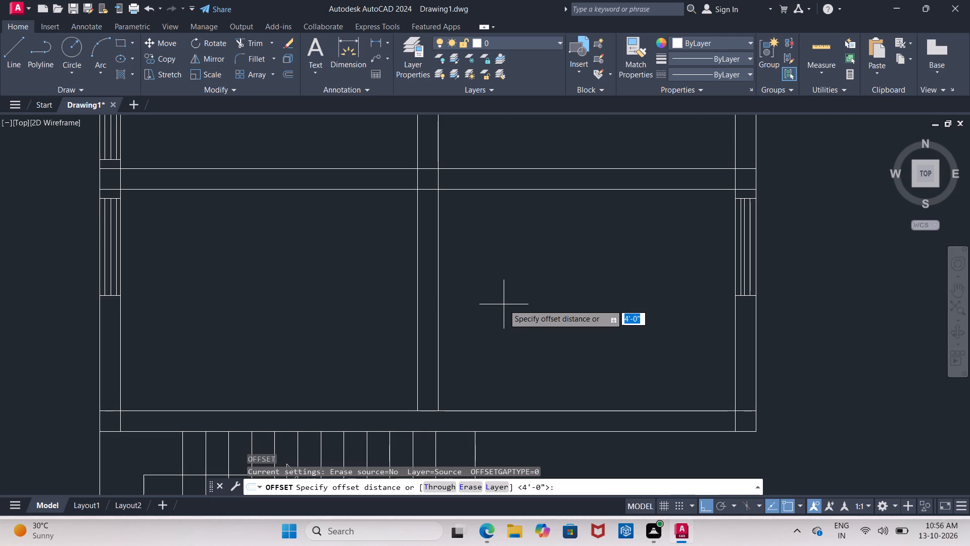
type("4\"")
key("Return")
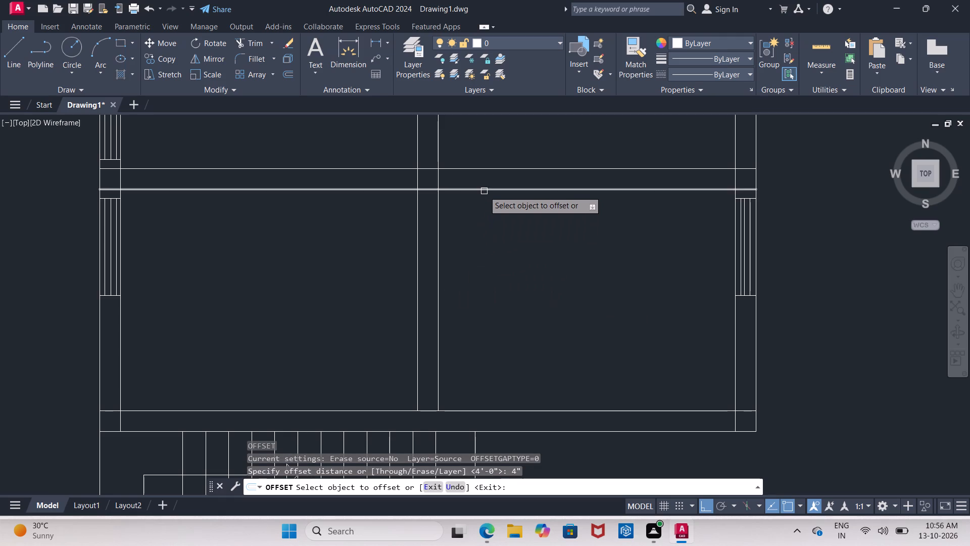
left_click(484, 195)
left_click(484, 186)
left_click(486, 185)
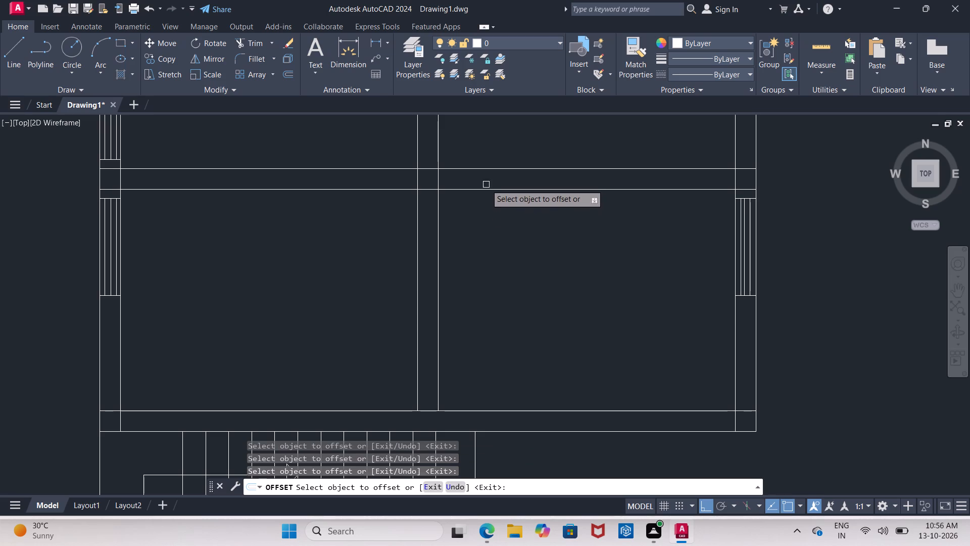
left_click(487, 189)
left_click(488, 203)
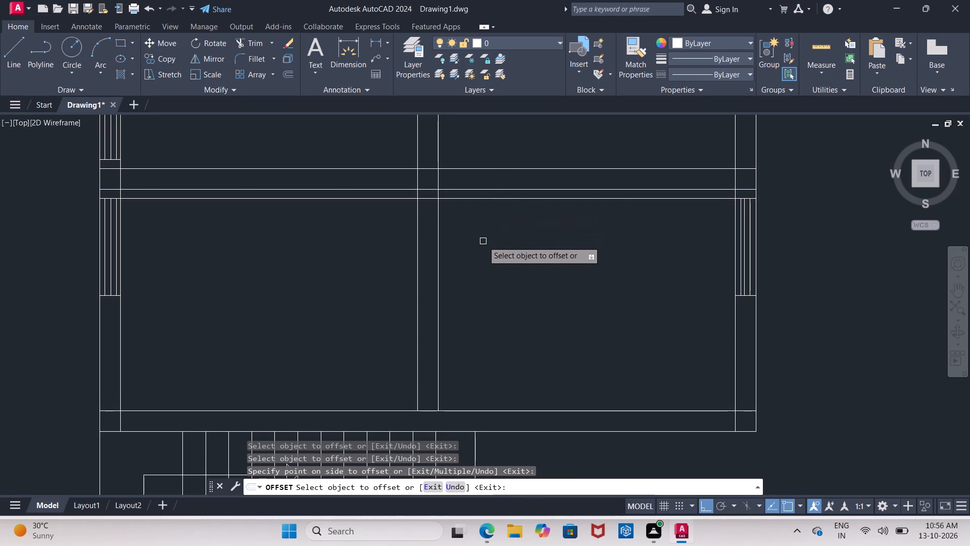
key("Escape")
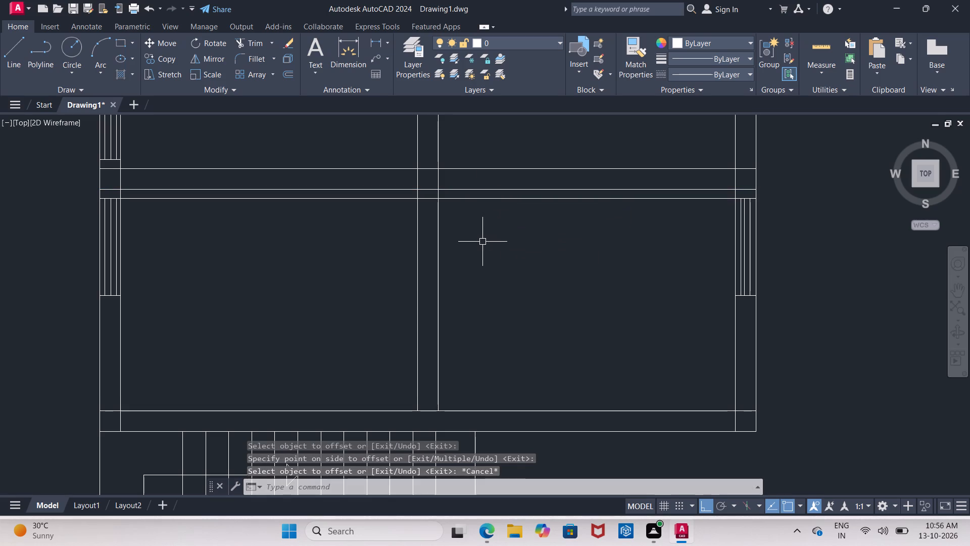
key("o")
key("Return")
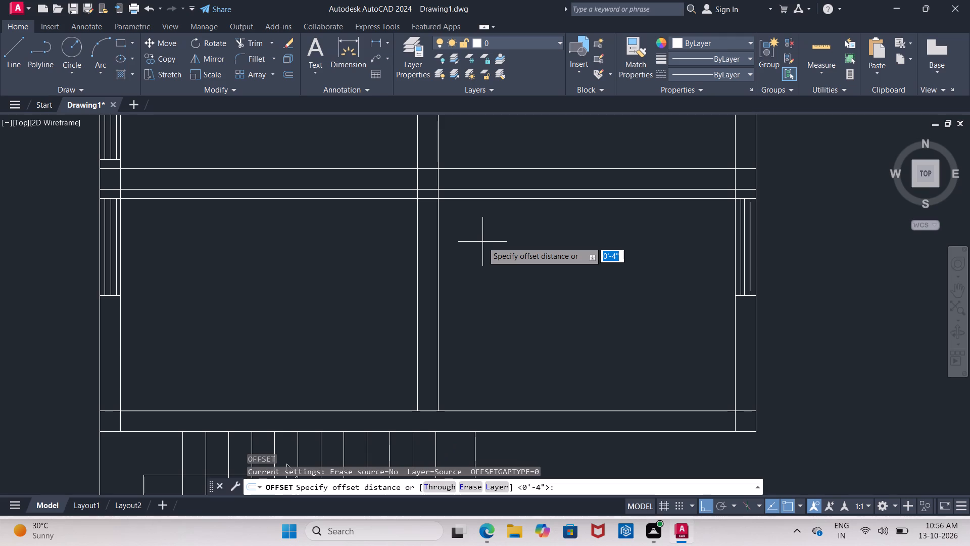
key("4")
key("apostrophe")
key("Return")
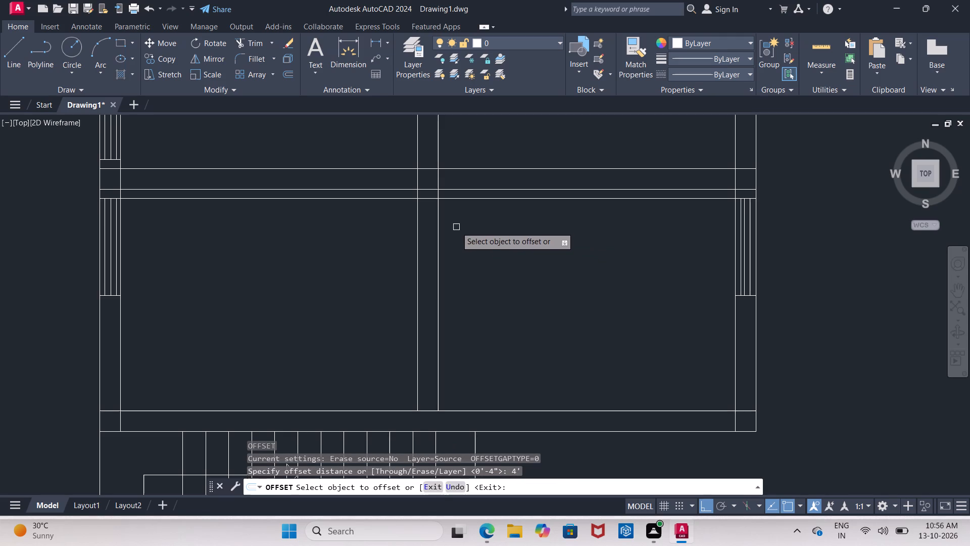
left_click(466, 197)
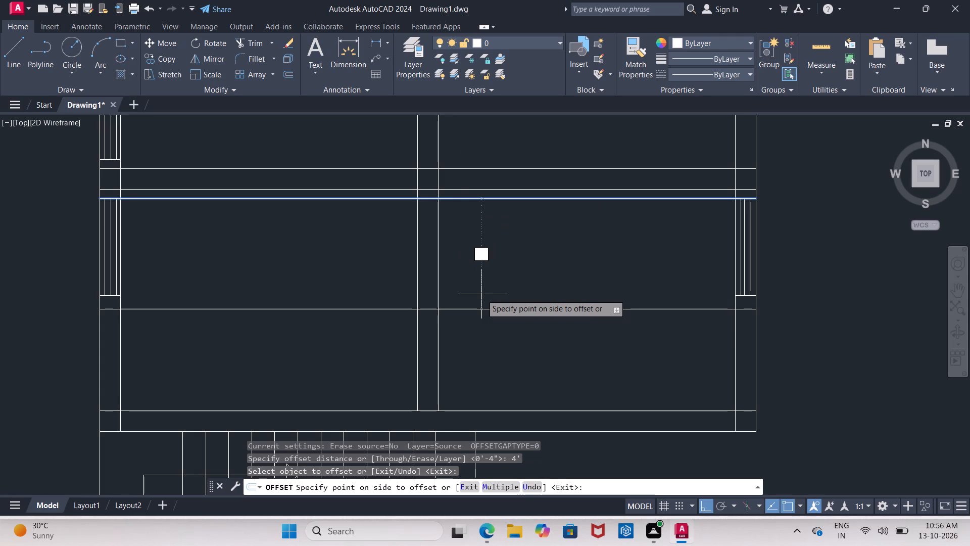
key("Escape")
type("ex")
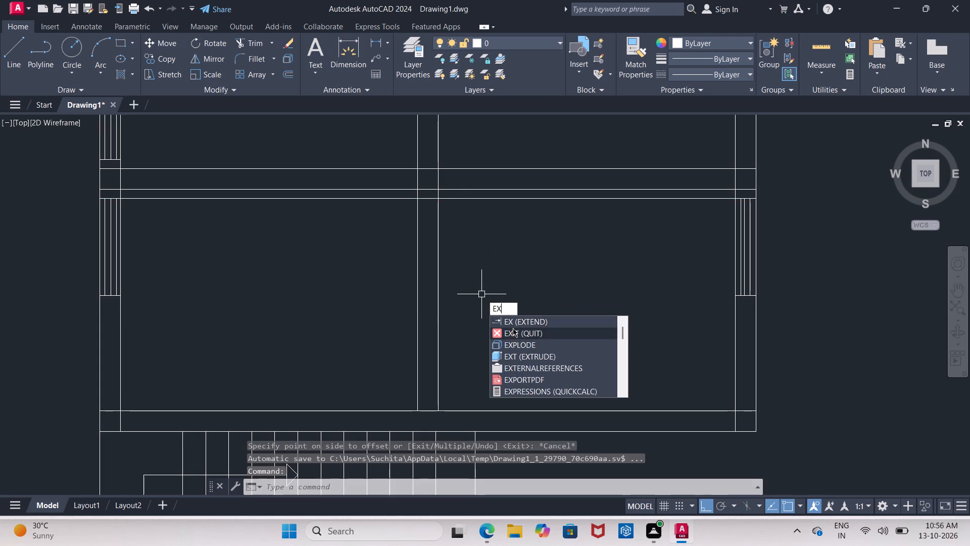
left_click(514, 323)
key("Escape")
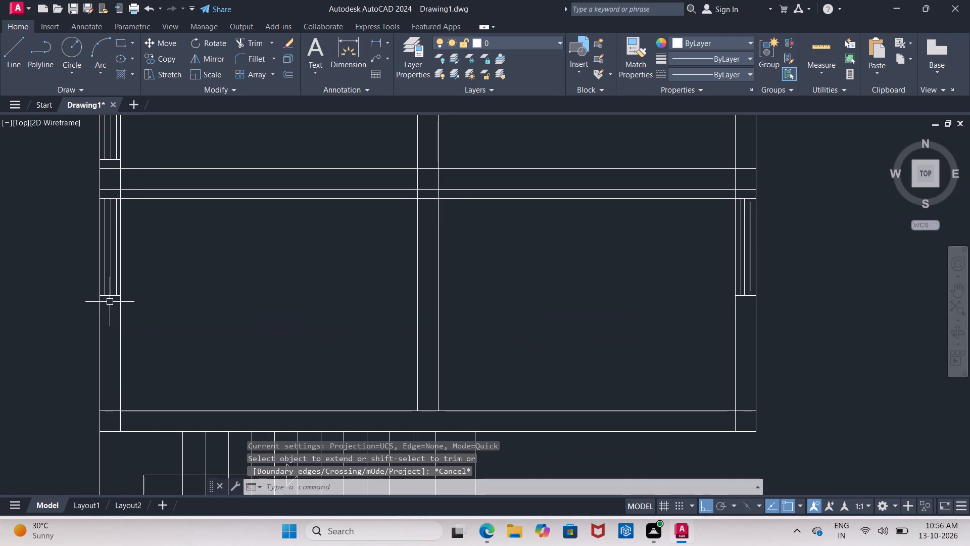
Stretch the lower-left window's lower jamb line horizontally to just beyond the middle wall between the two lower rooms.
left_click(110, 295)
key("Escape")
key("Escape")
scroll(111, 311, "up", 2)
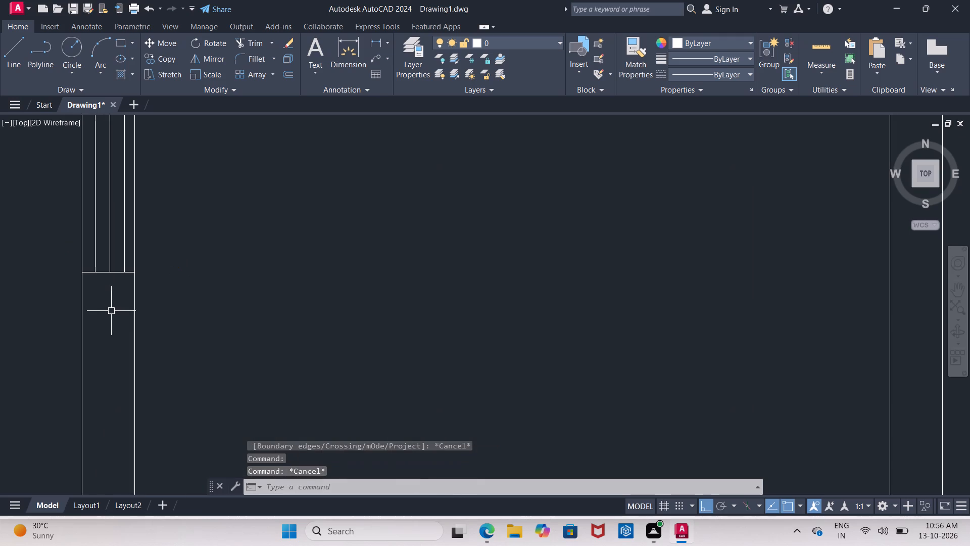
left_click(105, 272)
left_click(132, 272)
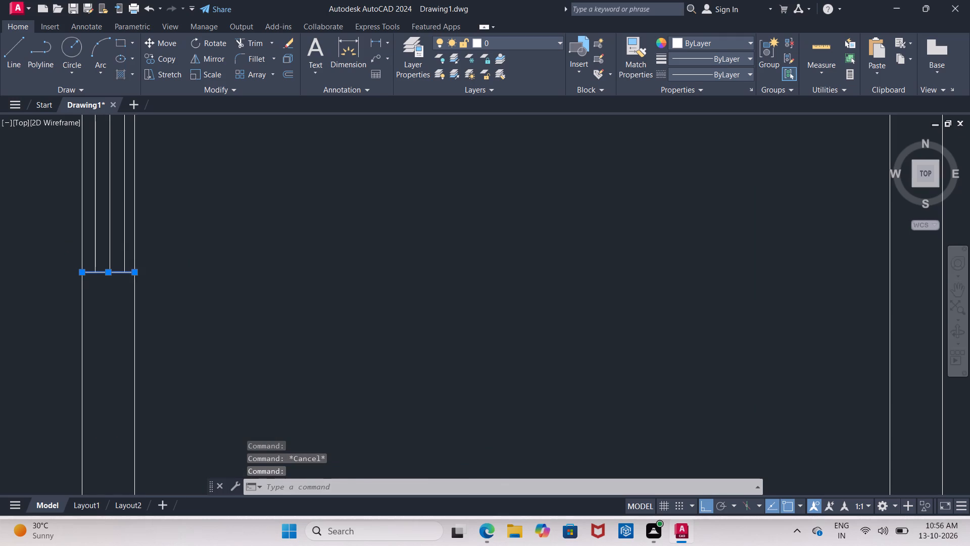
middle_click_drag(664, 257, 260, 274)
left_click(615, 267)
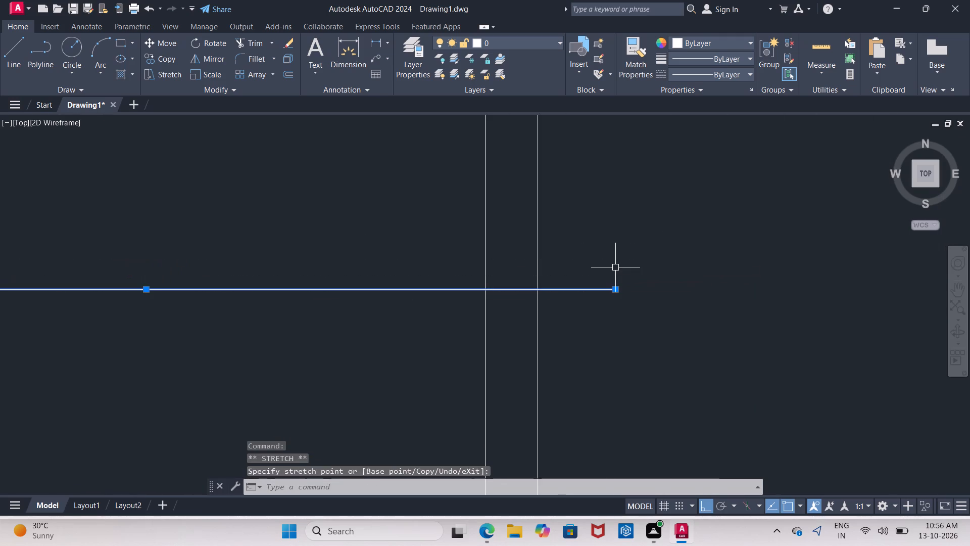
key("Escape")
Trim the middle wall's lines between the 4" offset line and the stretched jamb line, and that jamb line out of both lower rooms.
scroll(617, 267, "down", 2)
type("tr")
left_click(651, 285)
left_click_drag(469, 229, 624, 226)
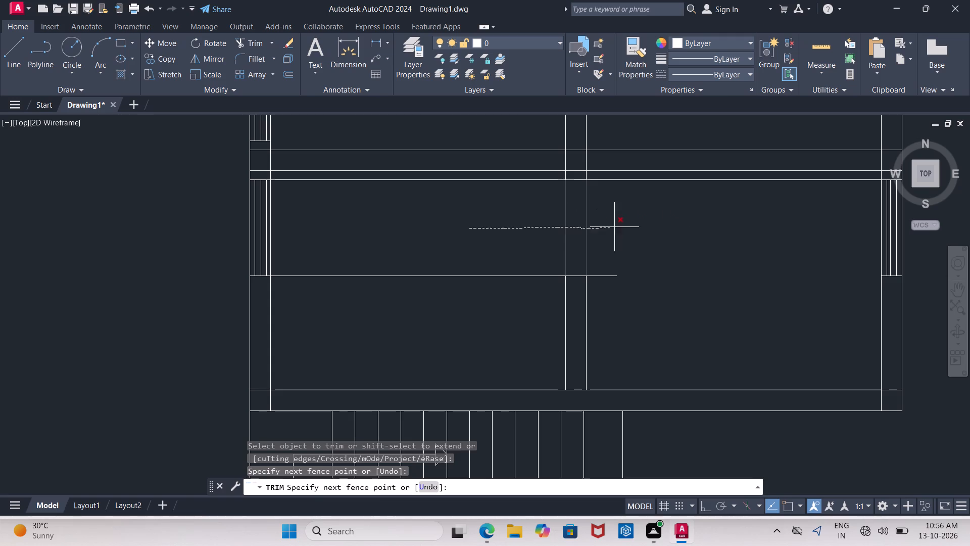
left_click_drag(624, 226, 663, 225)
left_click_drag(597, 243, 605, 297)
left_click_drag(530, 235, 513, 320)
Trim the 4" offset line below the horizontal wall out of both lower rooms, leaving only the piece closing the middle wall.
scroll(514, 302, "down", 1)
middle_click_drag(514, 302, 264, 315)
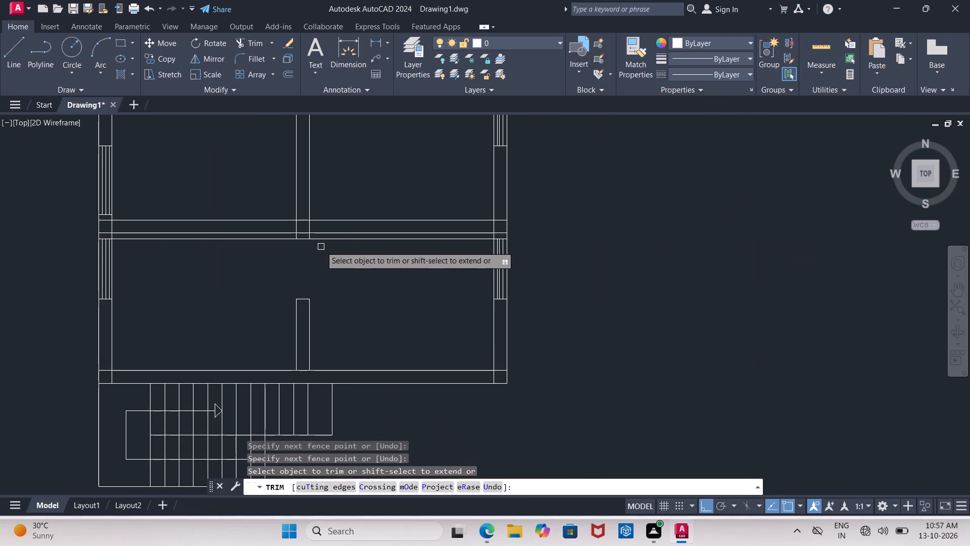
scroll(320, 246, "up", 1)
left_click(321, 232)
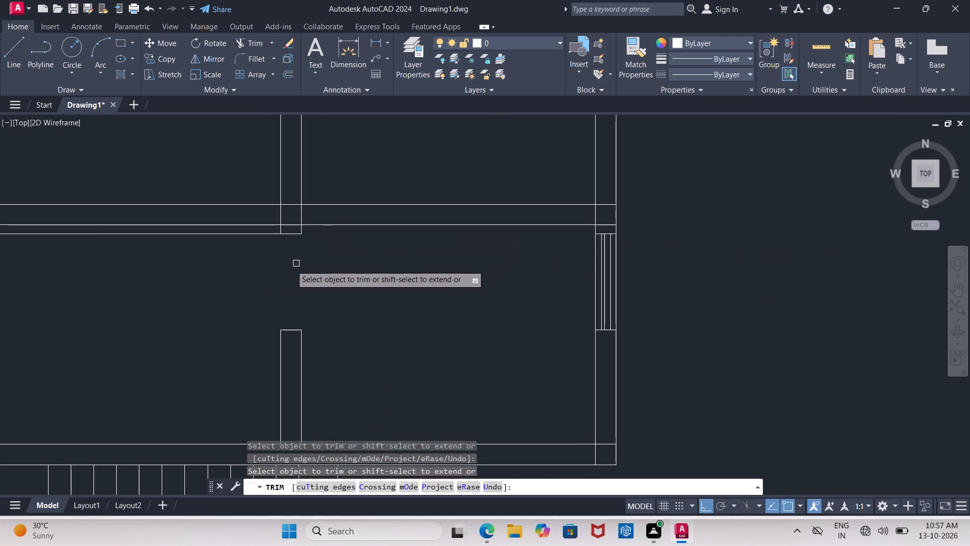
left_click(243, 236)
middle_click_drag(244, 238, 256, 280)
scroll(256, 280, "down", 1)
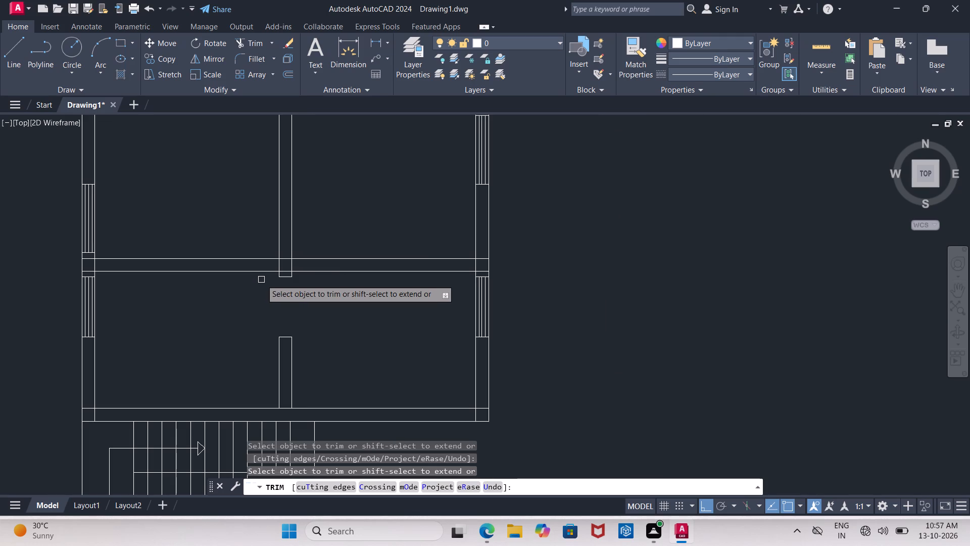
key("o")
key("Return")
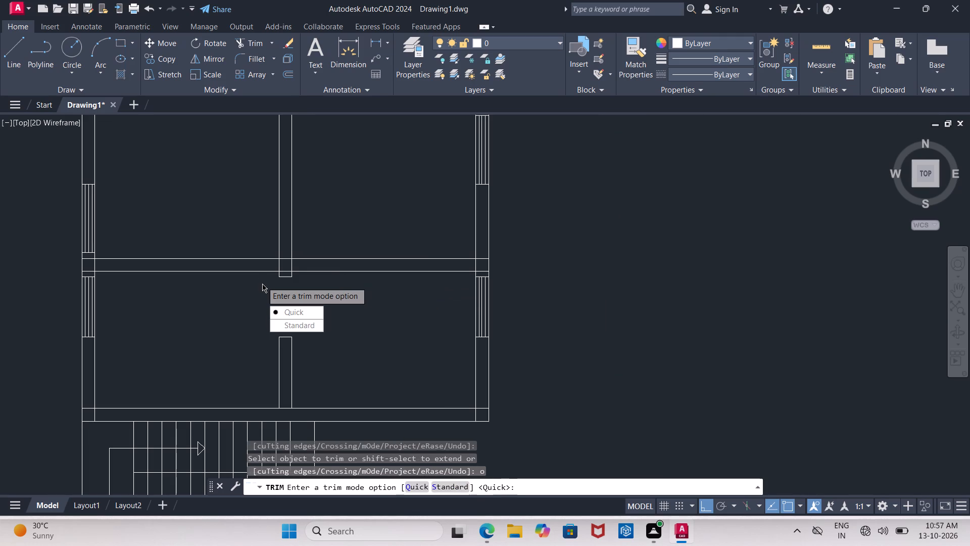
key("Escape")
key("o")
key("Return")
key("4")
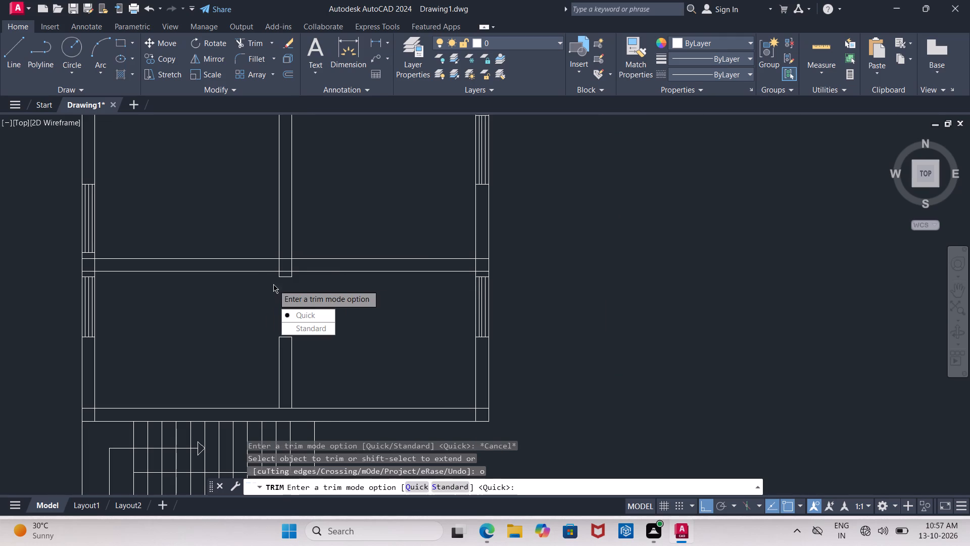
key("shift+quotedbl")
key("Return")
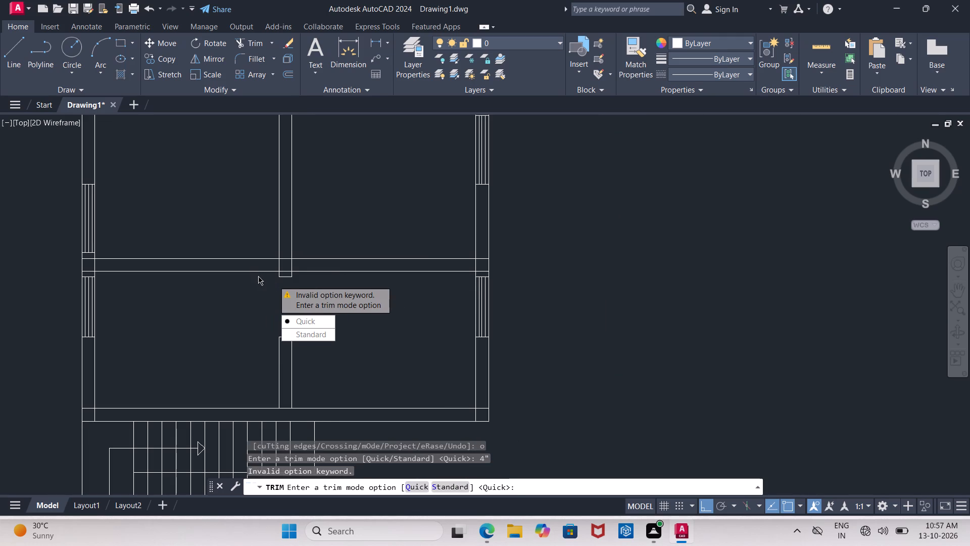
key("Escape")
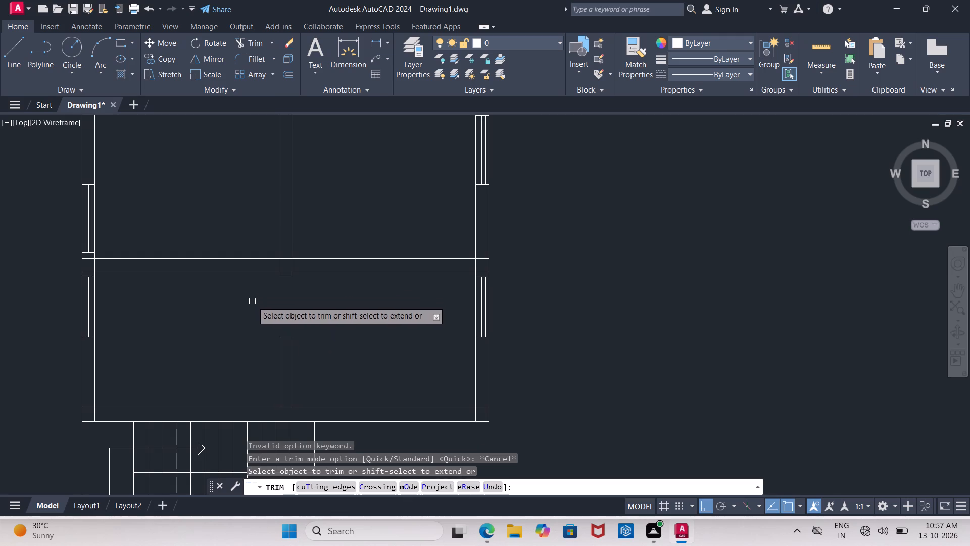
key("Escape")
Offset the upper line of the horizontal wall above the two lower rooms by 4" upward.
key("o")
key("Return")
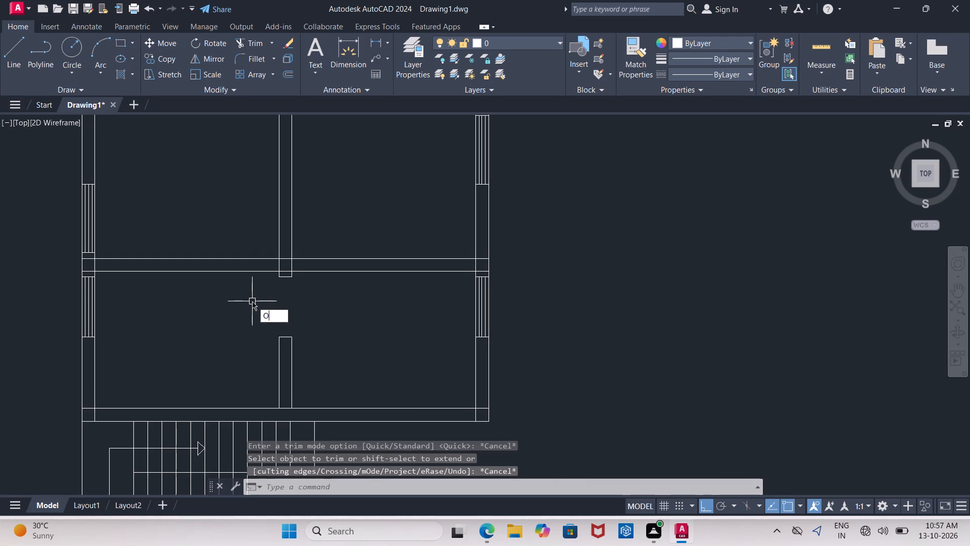
key("4")
key("shift+quotedbl")
key("Return")
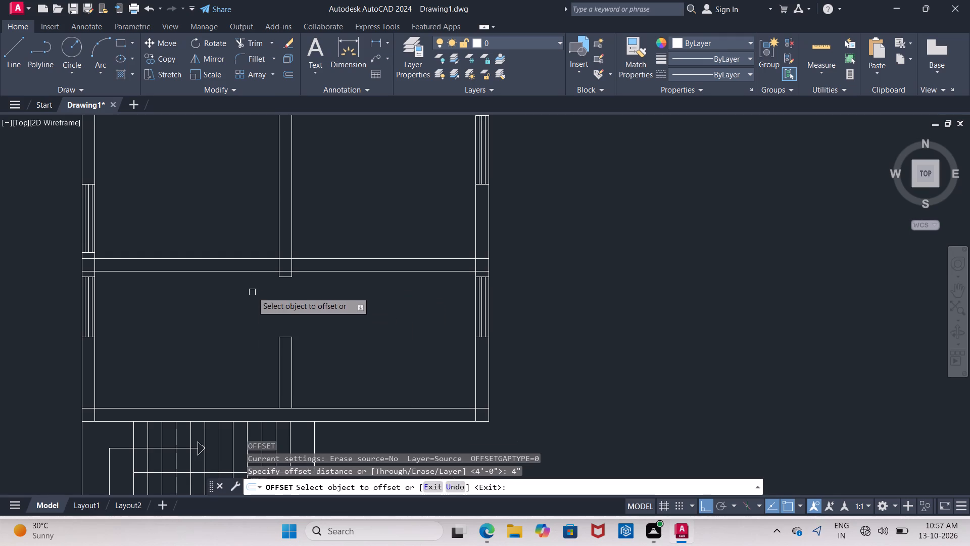
left_click(241, 257)
left_click(240, 251)
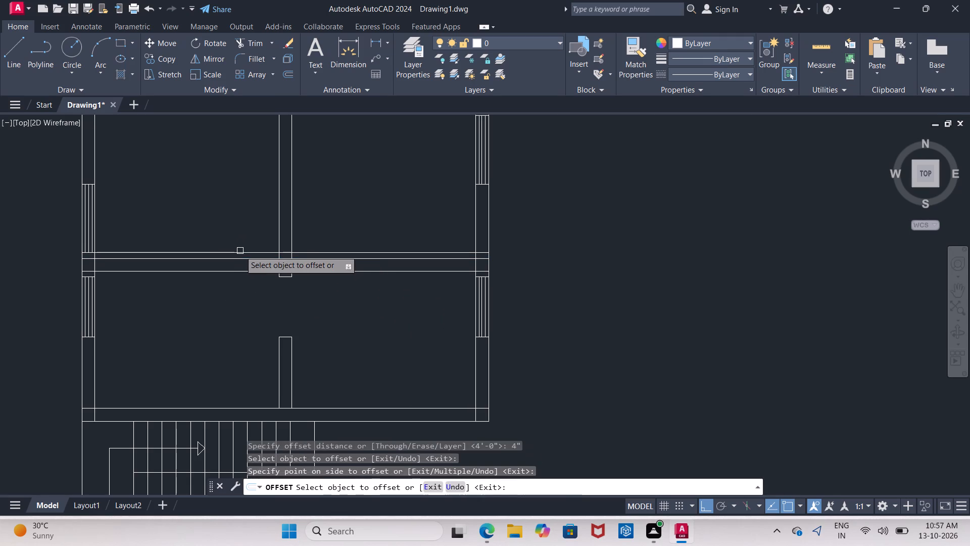
key("Escape")
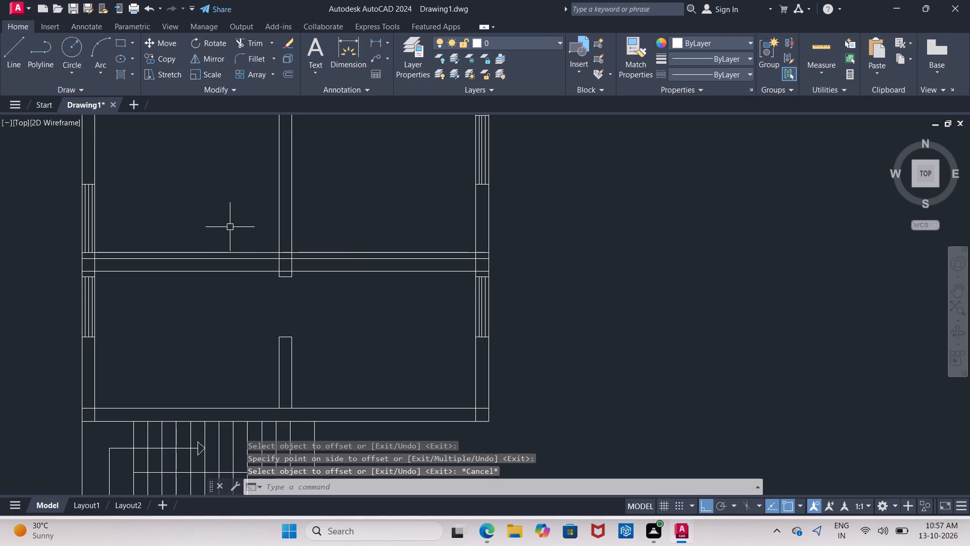
Stretch the upper jamb line of the left outer wall's window above the horizontal wall horizontally to just beyond the middle wall.
scroll(118, 183, "up", 2)
middle_click_drag(78, 206, 117, 205)
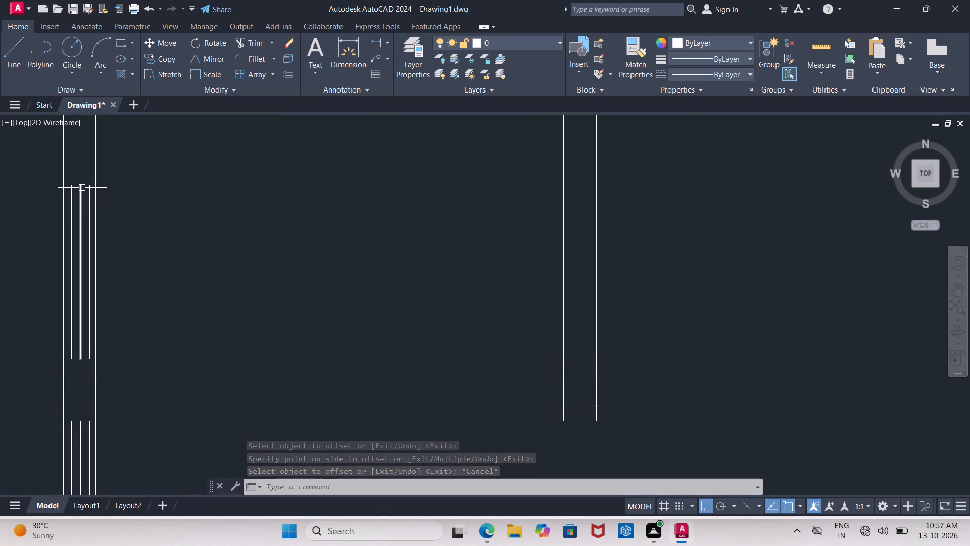
scroll(82, 185, "up", 2)
left_click(83, 186)
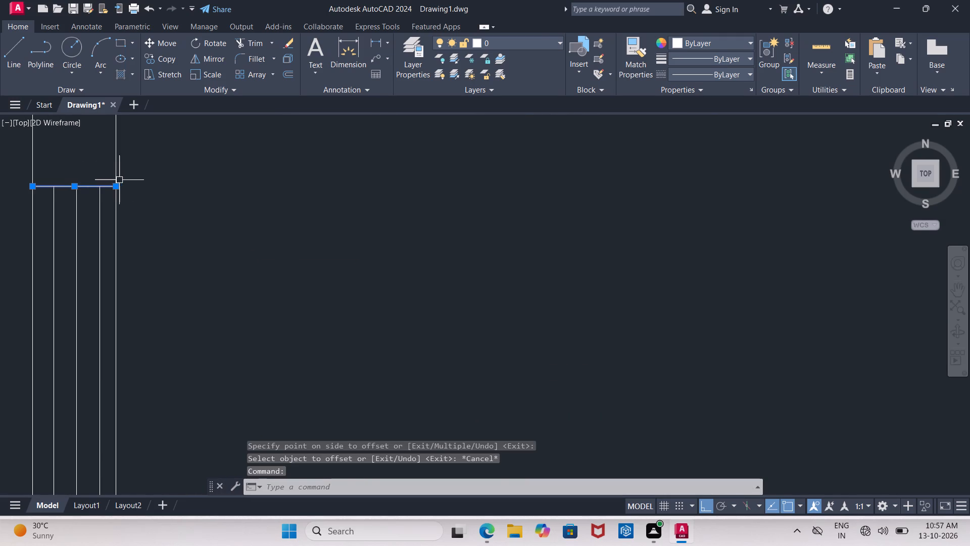
left_click(117, 188)
middle_click_drag(380, 171, 335, 159)
scroll(404, 170, "down", 1)
middle_click_drag(543, 175, 545, 175)
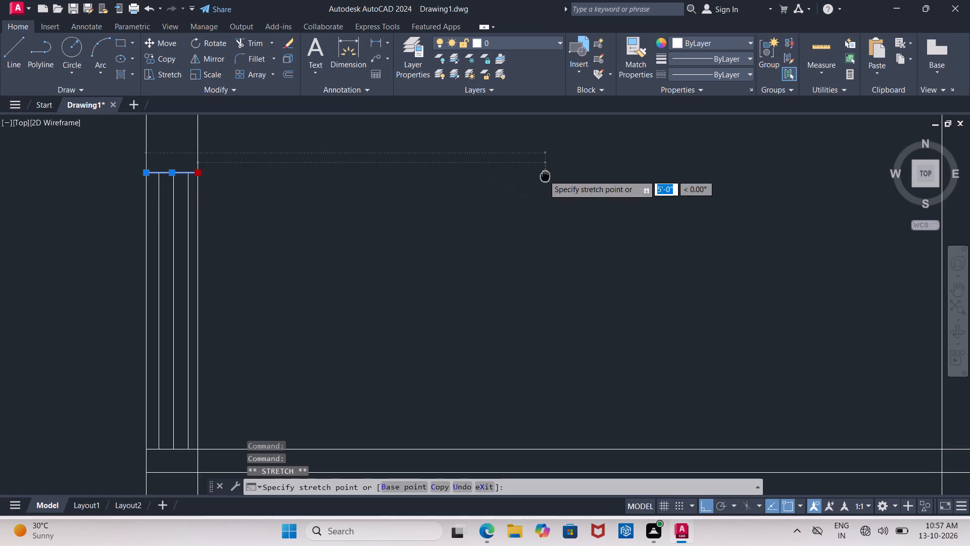
middle_click_drag(545, 175, 51, 221)
left_click(584, 216)
key("Escape")
scroll(584, 216, "down", 3)
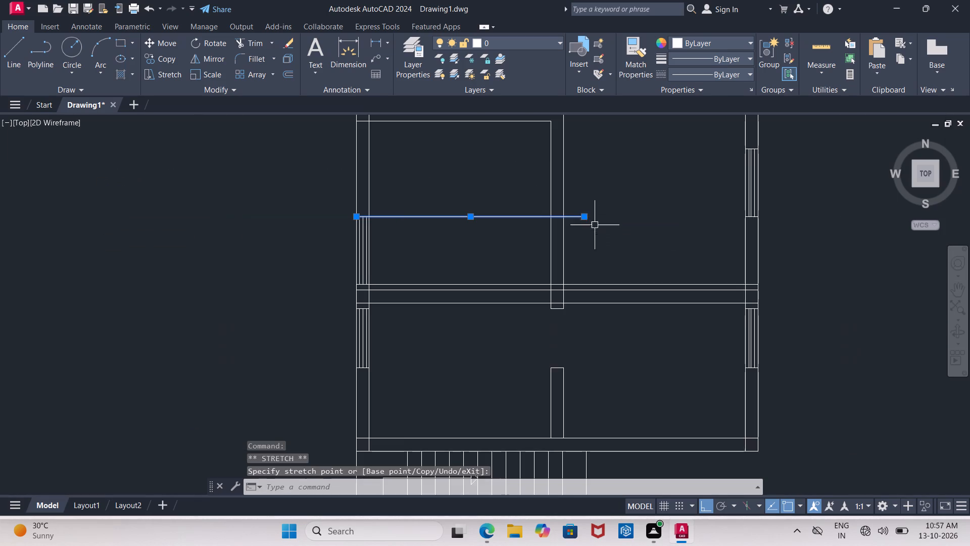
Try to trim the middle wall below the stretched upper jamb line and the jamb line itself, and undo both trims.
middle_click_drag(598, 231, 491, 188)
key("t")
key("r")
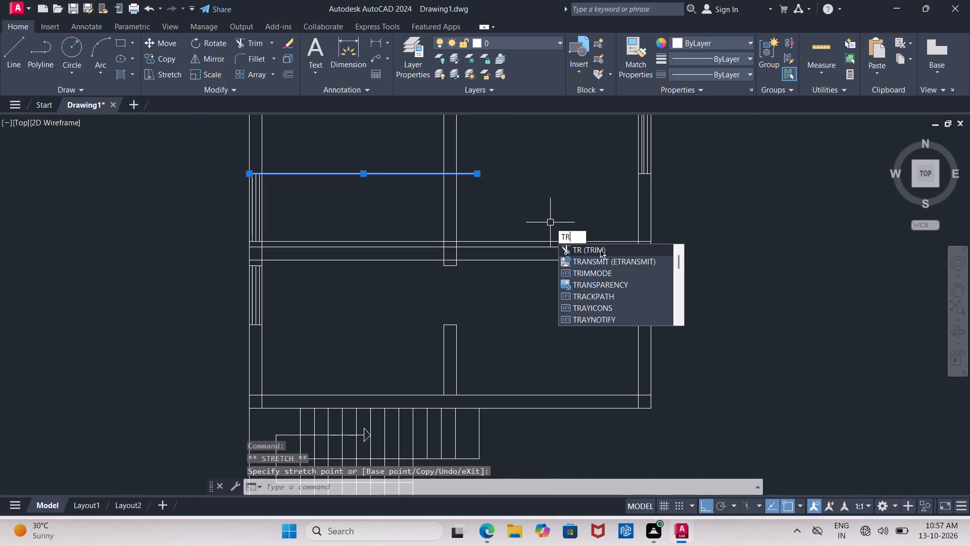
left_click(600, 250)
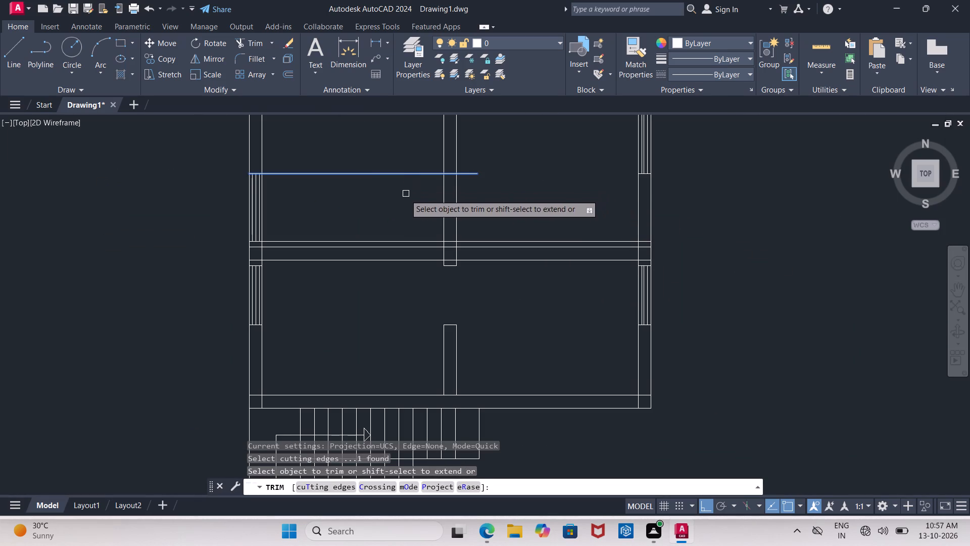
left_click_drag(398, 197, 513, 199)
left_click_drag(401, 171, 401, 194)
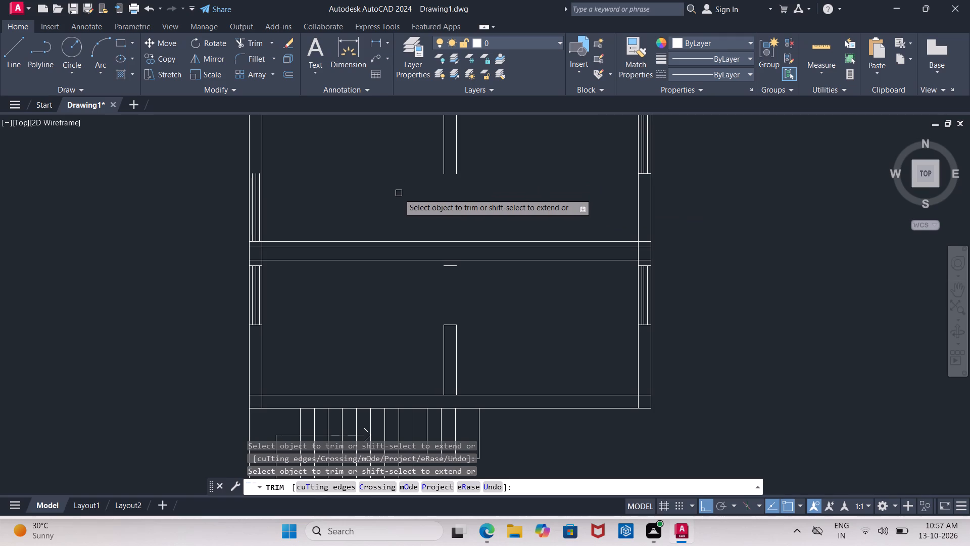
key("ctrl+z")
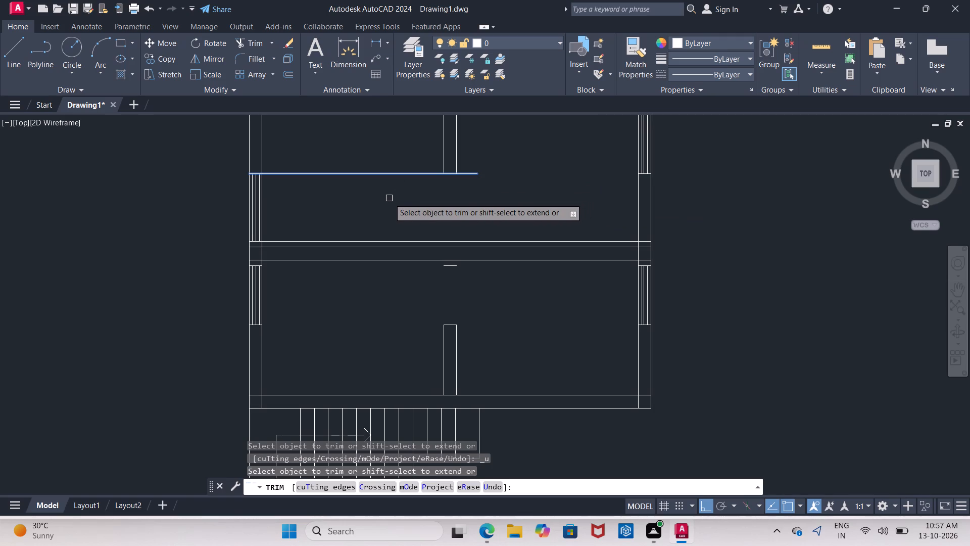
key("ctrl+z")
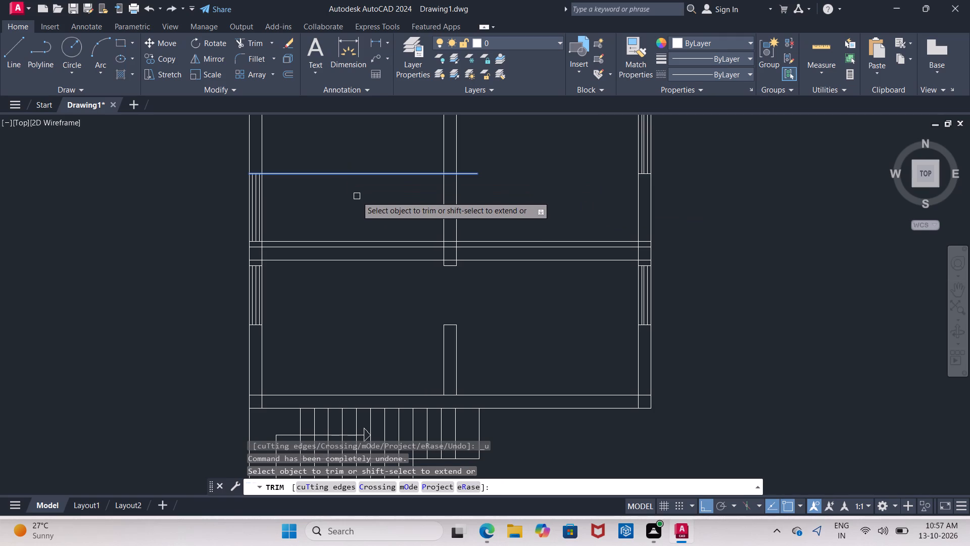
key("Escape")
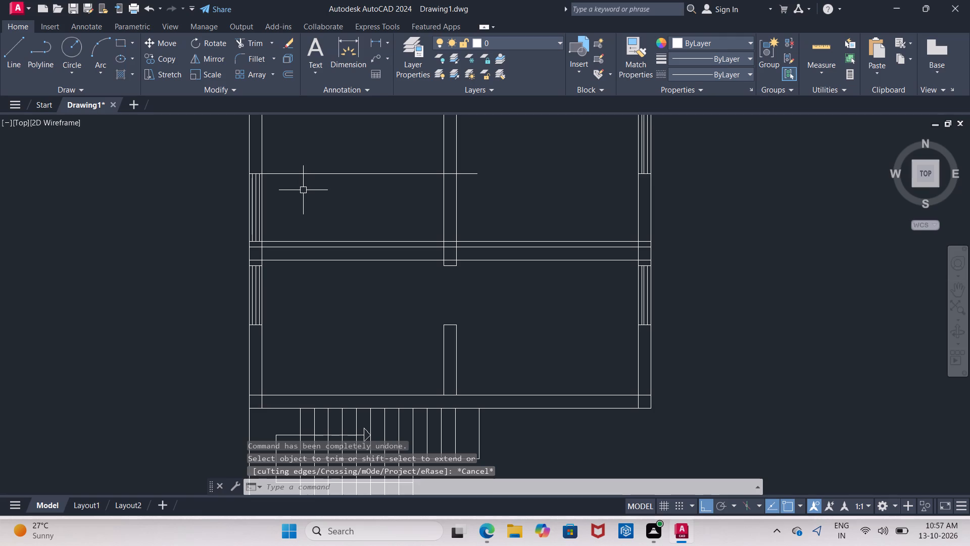
Trim the stretched upper jamb line out of the middle wall and the room to its left, keeping the jamb in the outer wall.
scroll(303, 191, "up", 1)
middle_click(303, 191)
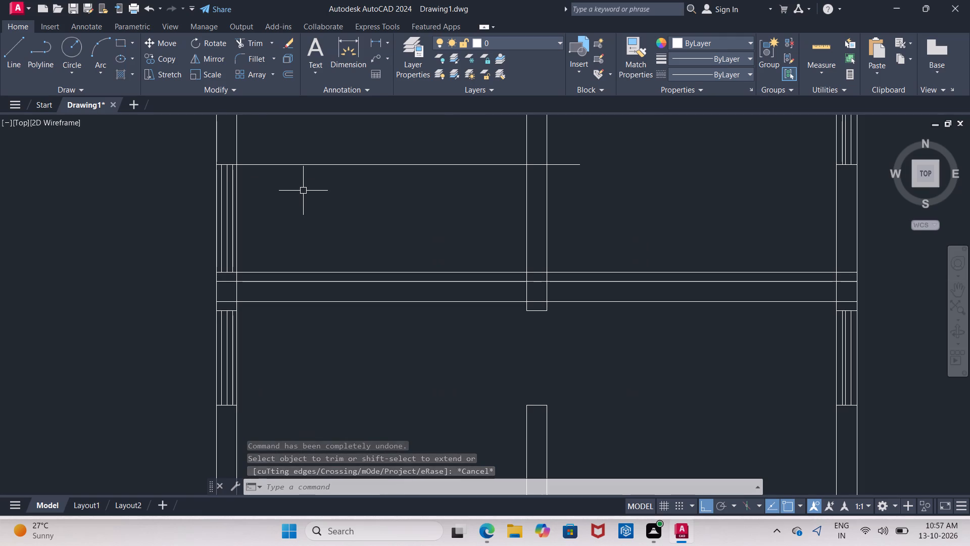
key("Escape")
type("tr")
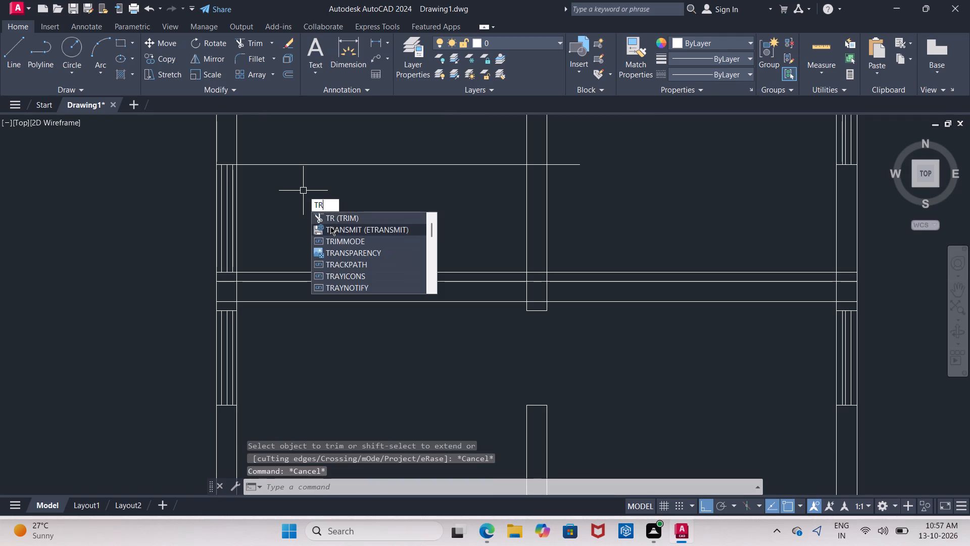
left_click(330, 221)
left_click(542, 168)
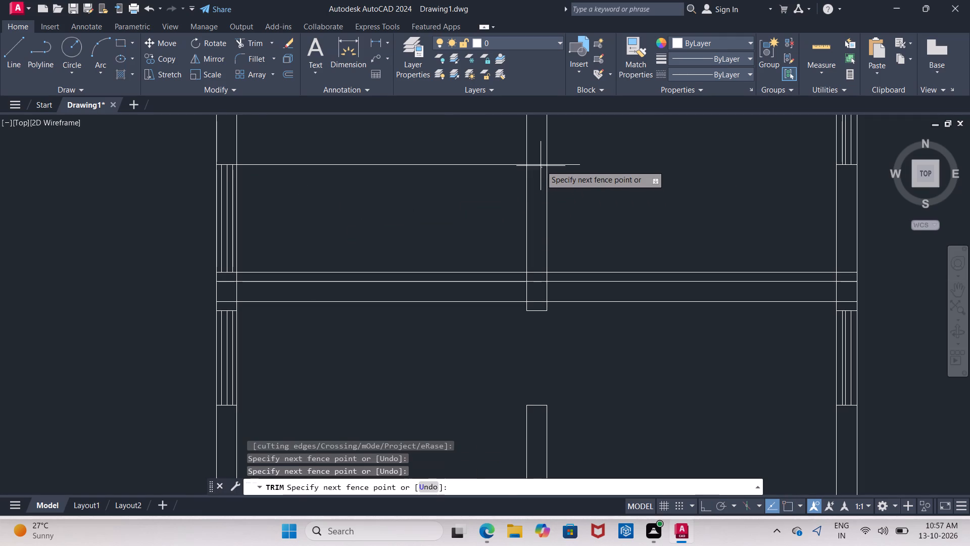
left_click(538, 161)
left_click(502, 166)
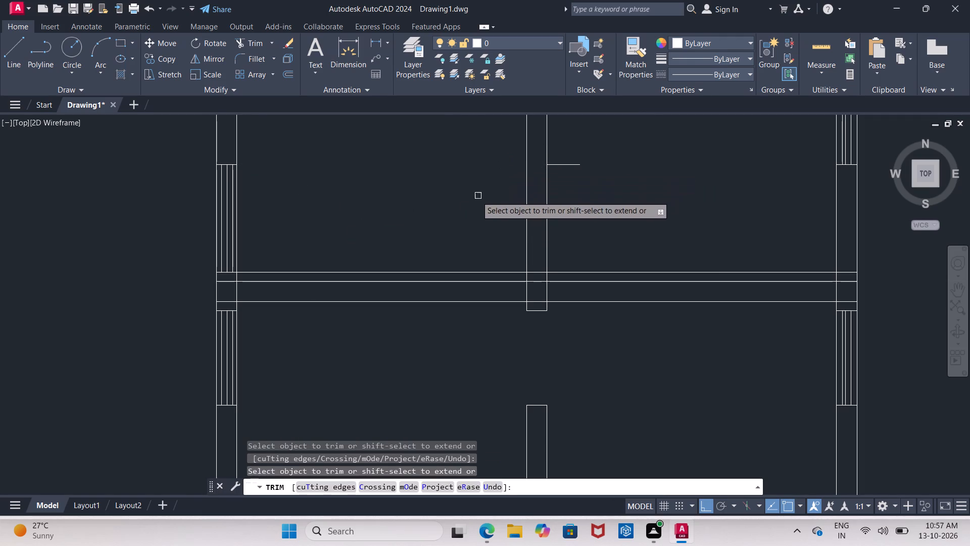
Trim both lines of the middle wall above the 4" offset line over the horizontal wall, redoing the trim once.
left_click_drag(473, 197, 588, 193)
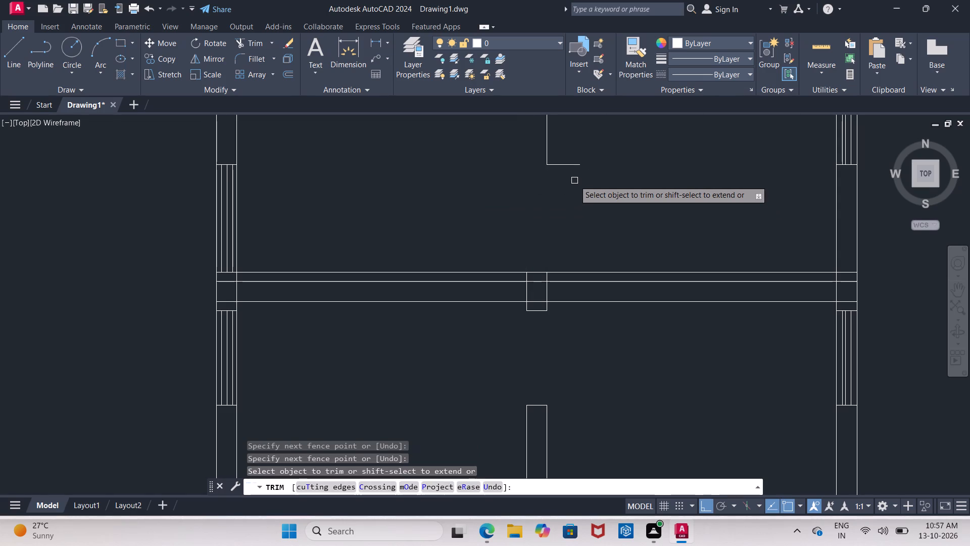
key("ctrl+z")
middle_click_drag(573, 180, 499, 224)
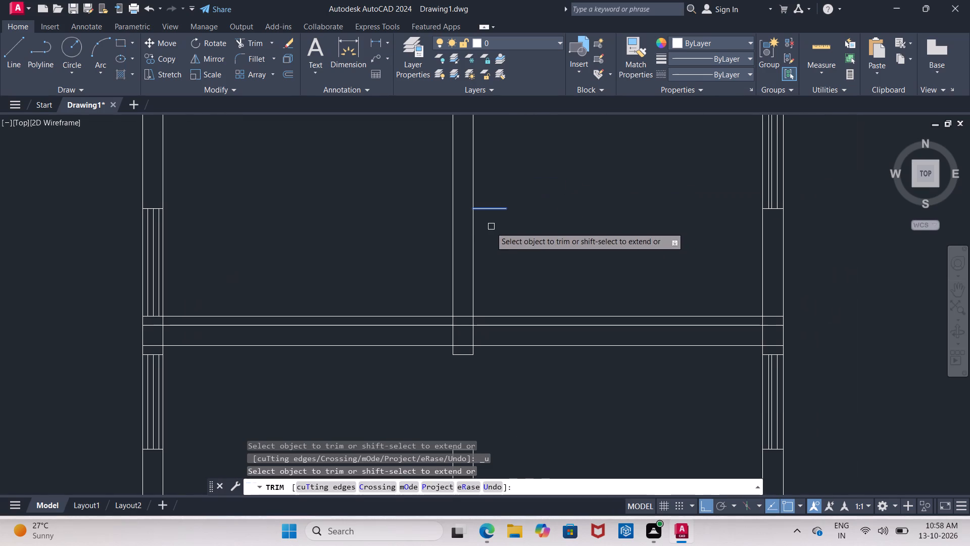
left_click_drag(423, 242, 497, 246)
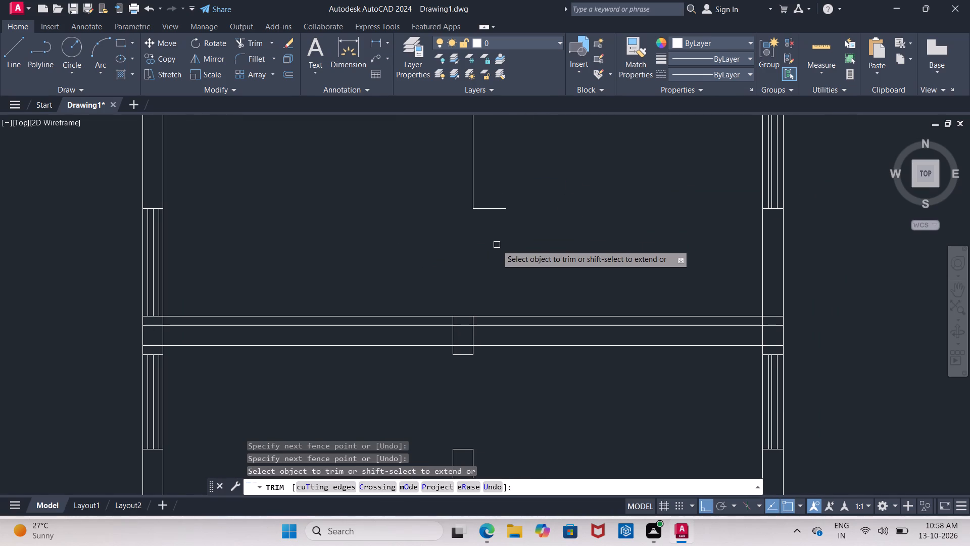
key("Escape")
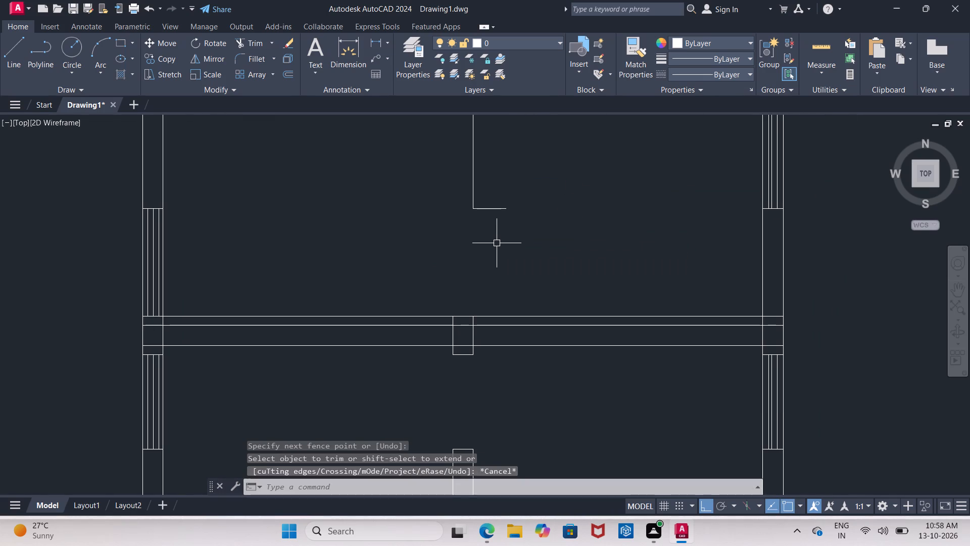
Stretch the left end of the leftover jamb line piece horizontally to the left, past the middle wall's left face.
left_click(495, 210)
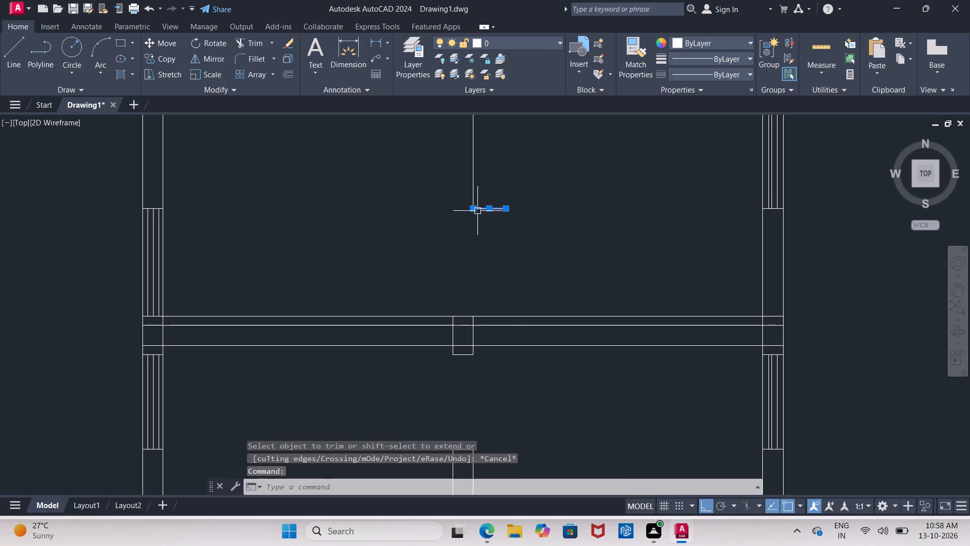
left_click(473, 209)
left_click(406, 218)
key("Escape")
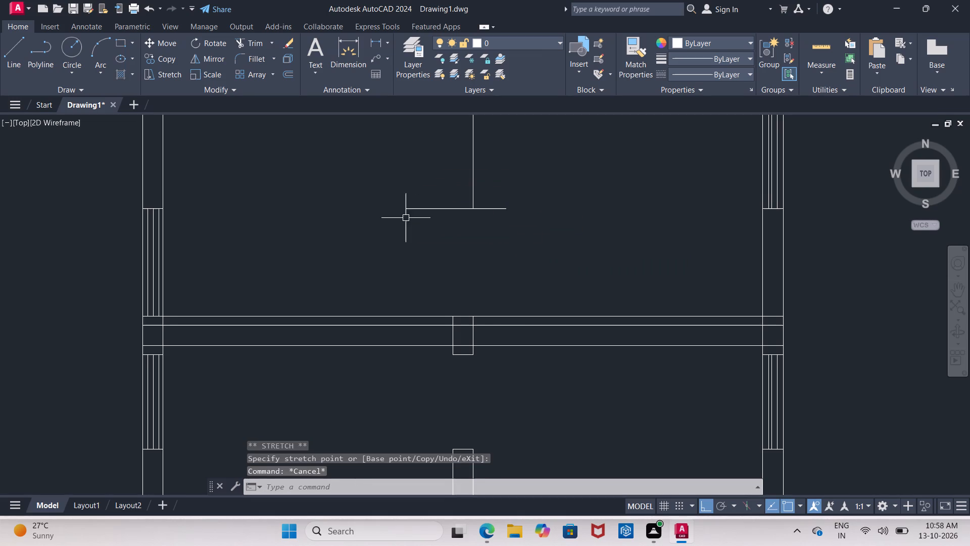
Extend the middle wall's left line from the upper rooms down through the horizontal lines to the jamb line above the opening.
middle_click_drag(405, 221, 373, 292)
scroll(373, 292, "down", 2)
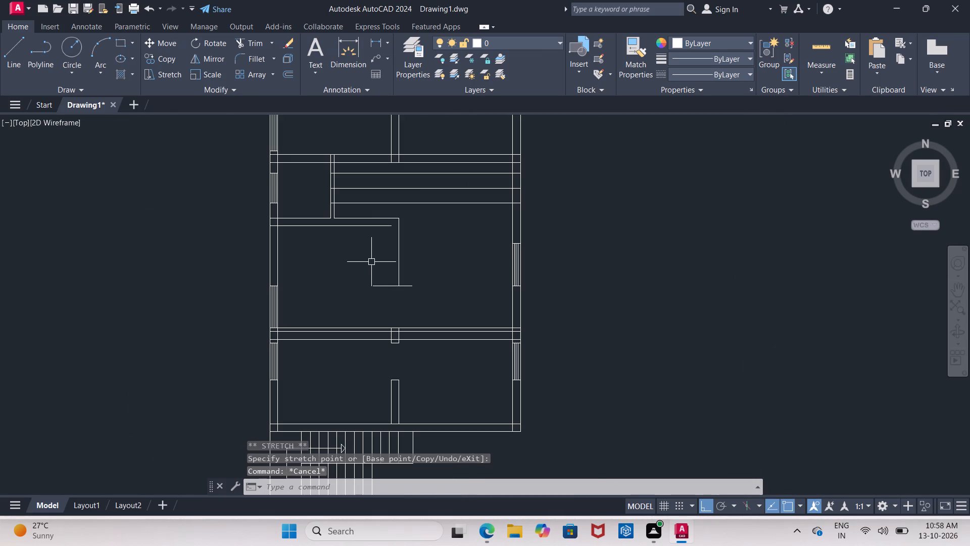
key("e")
key("x")
left_click(407, 287)
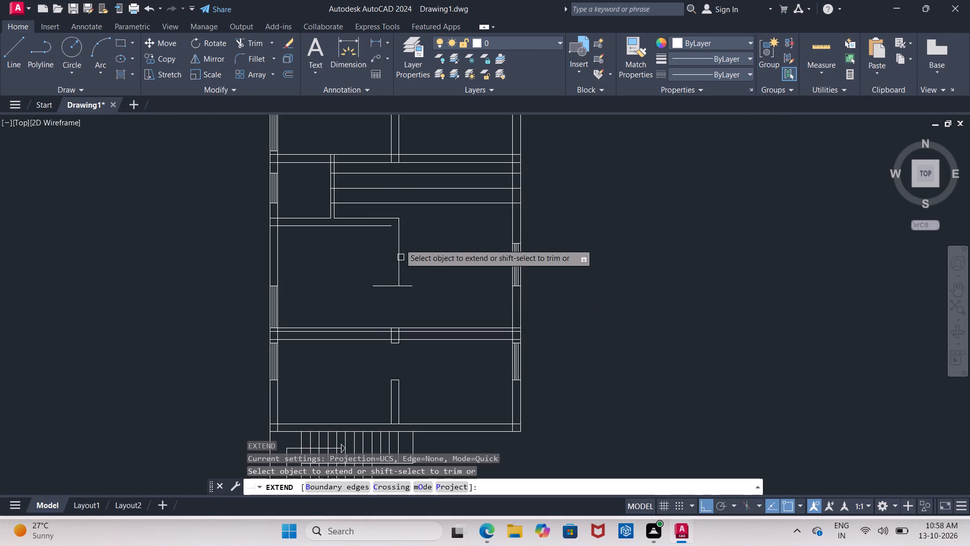
left_click(388, 138)
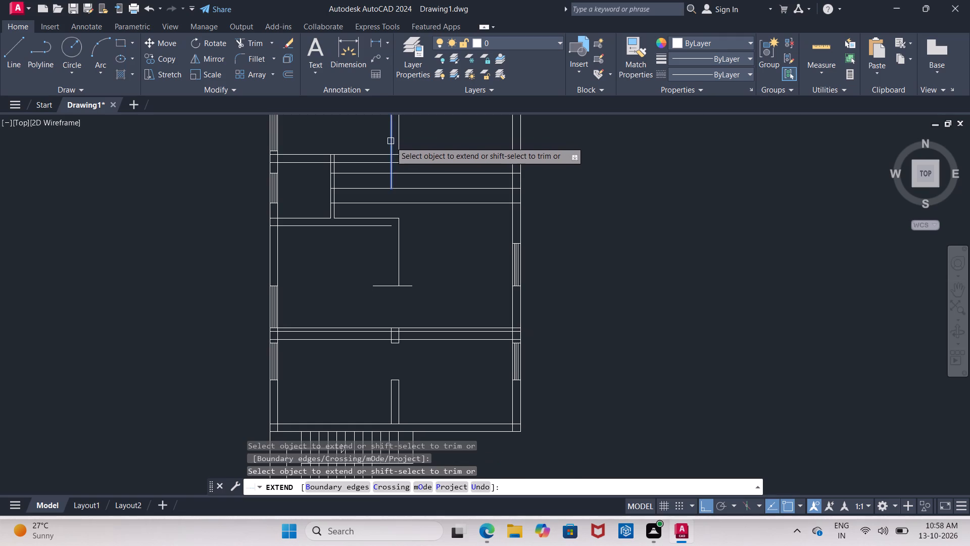
left_click(392, 144)
left_click(394, 149)
left_click(394, 161)
left_click(392, 173)
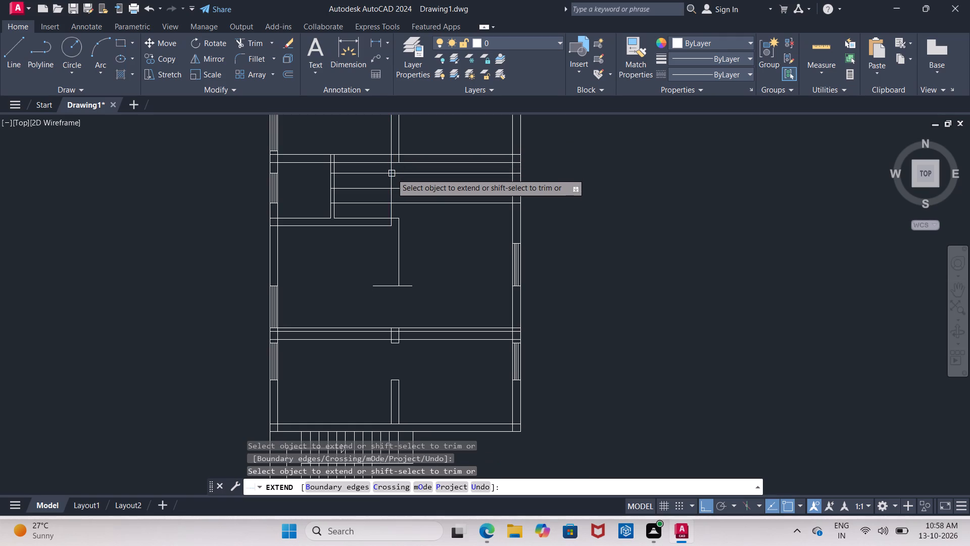
left_click(393, 183)
key("Escape")
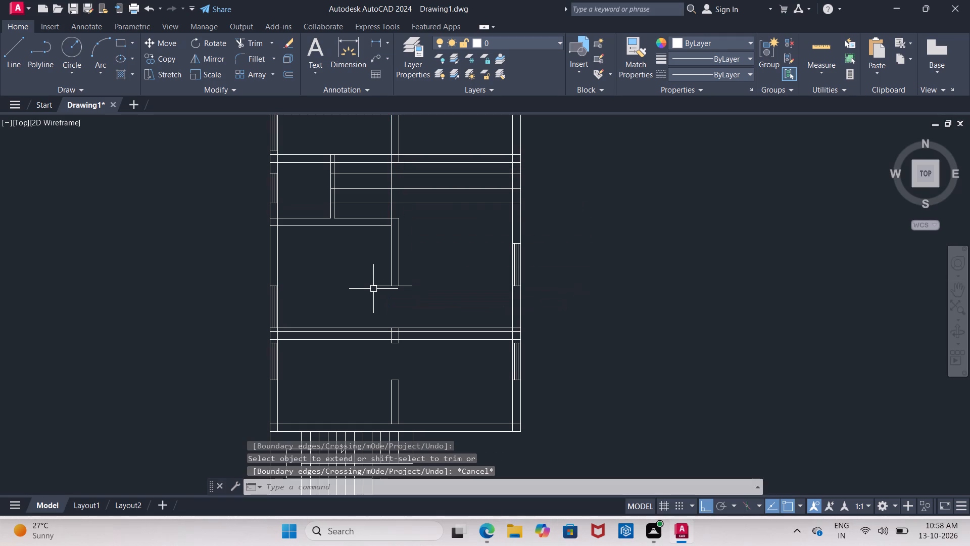
Trim both overhanging ends of the jamb line and the extended vertical line inside the horizontal wall at the corner.
type("tr")
left_click(412, 314)
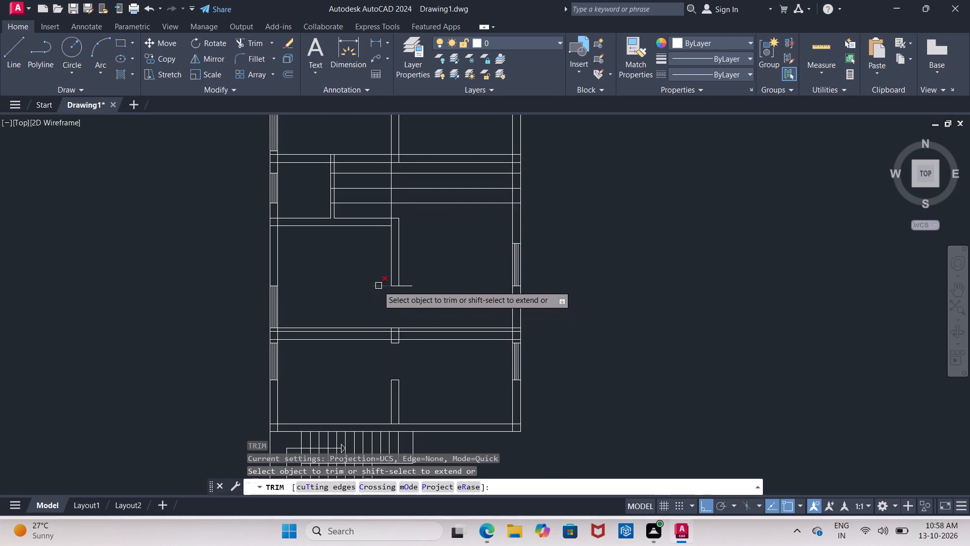
left_click(378, 285)
left_click(407, 287)
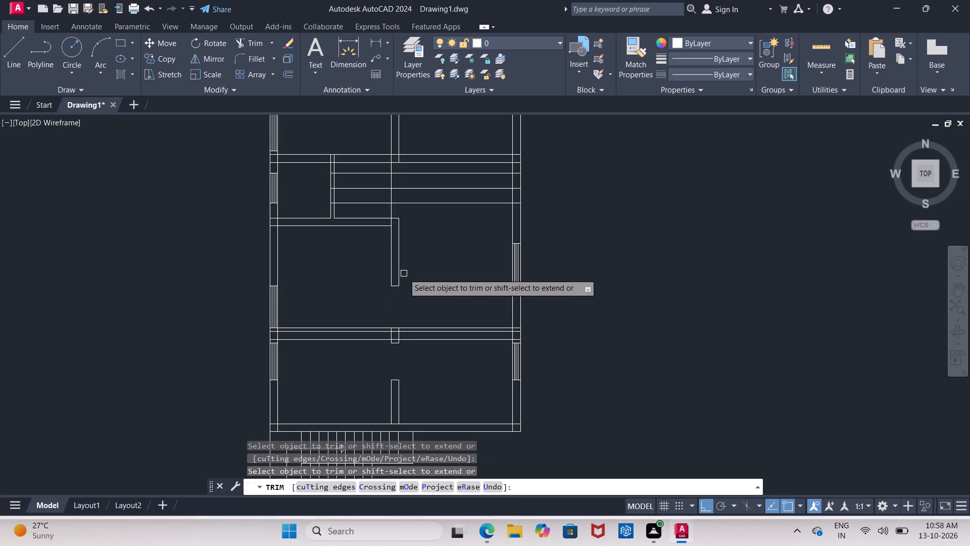
scroll(394, 222, "up", 1)
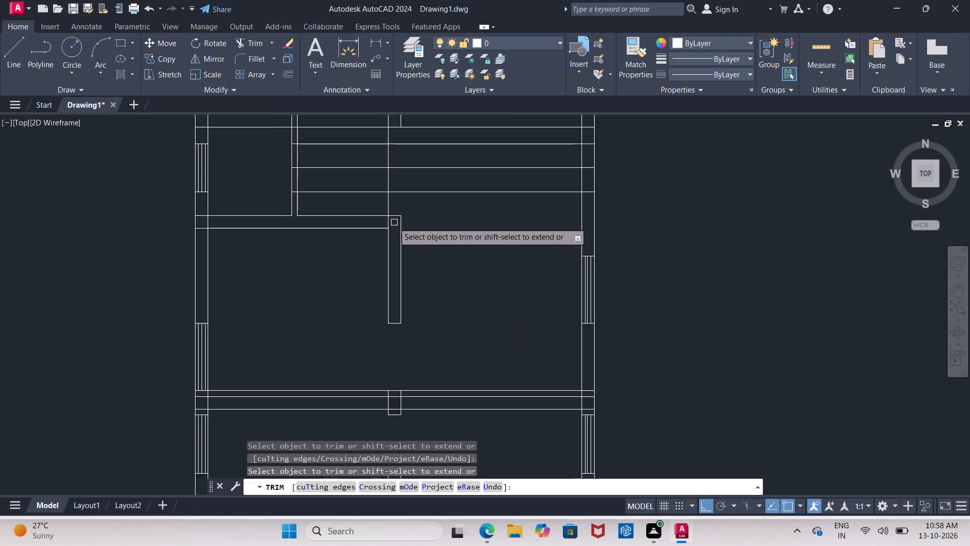
scroll(394, 222, "up", 1)
left_click(385, 223)
key("Escape")
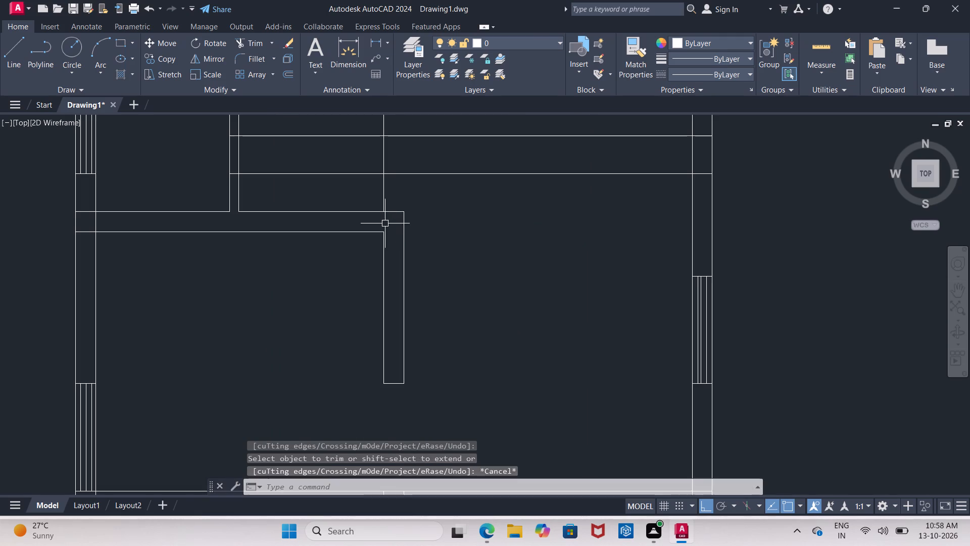
Trim the extended vertical line between the upper horizontal wall and the first line below it.
scroll(385, 223, "down", 2)
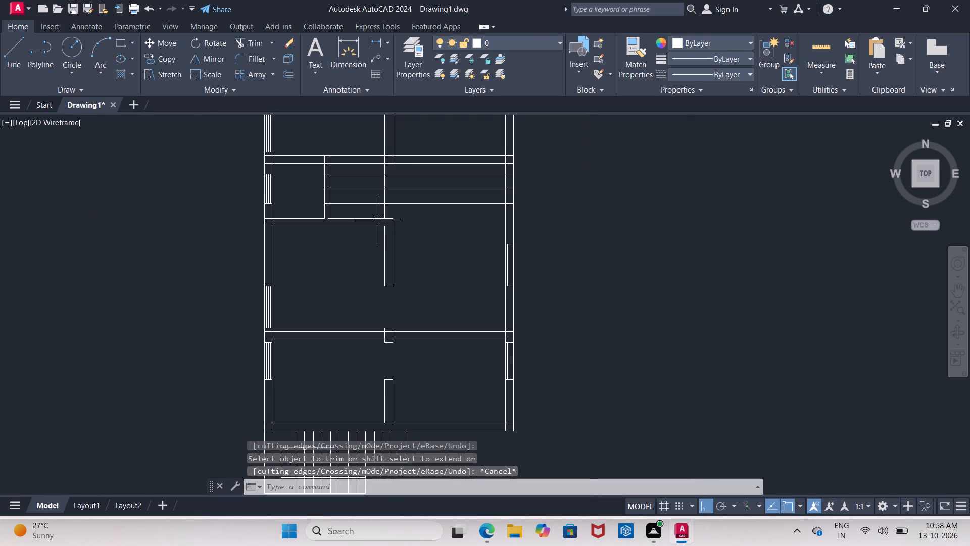
scroll(387, 208, "down", 1)
scroll(387, 183, "up", 2)
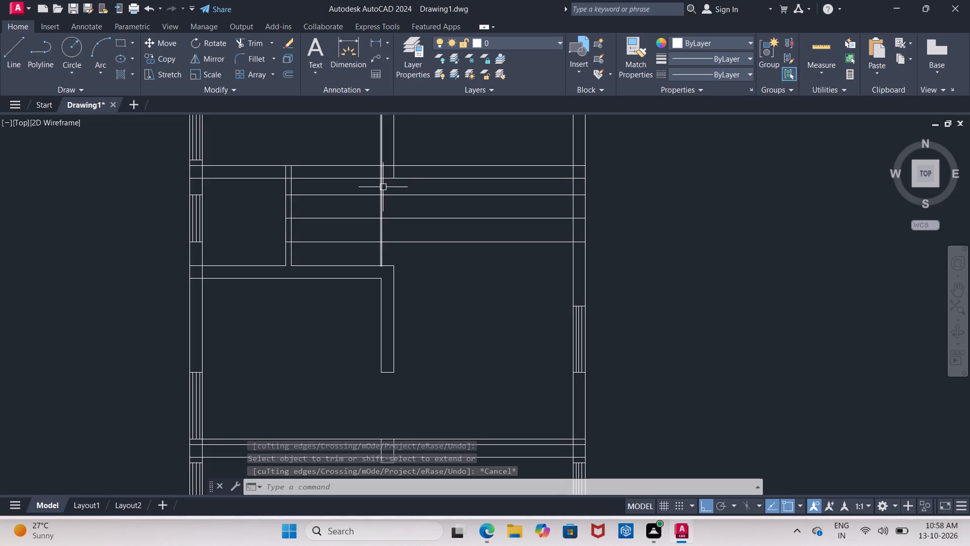
key("t")
key("r")
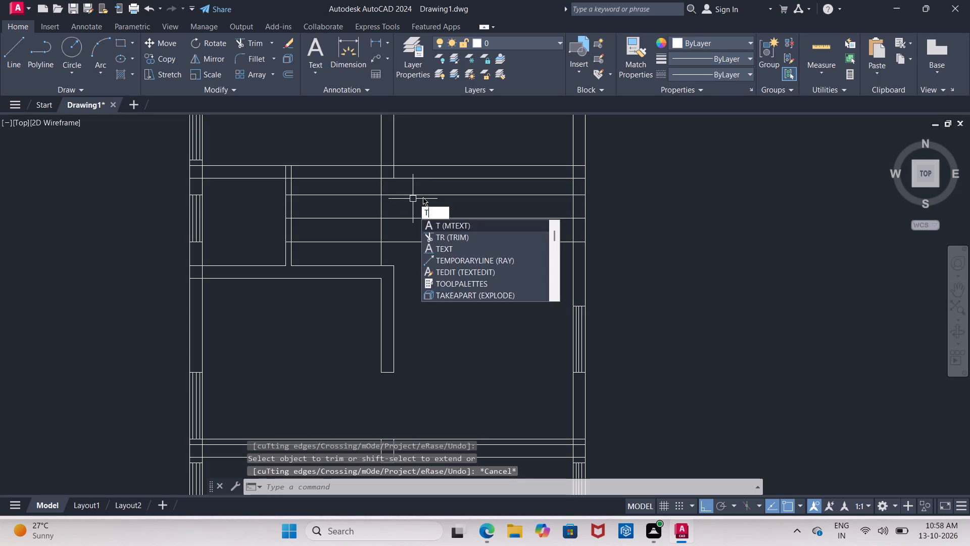
left_click(449, 225)
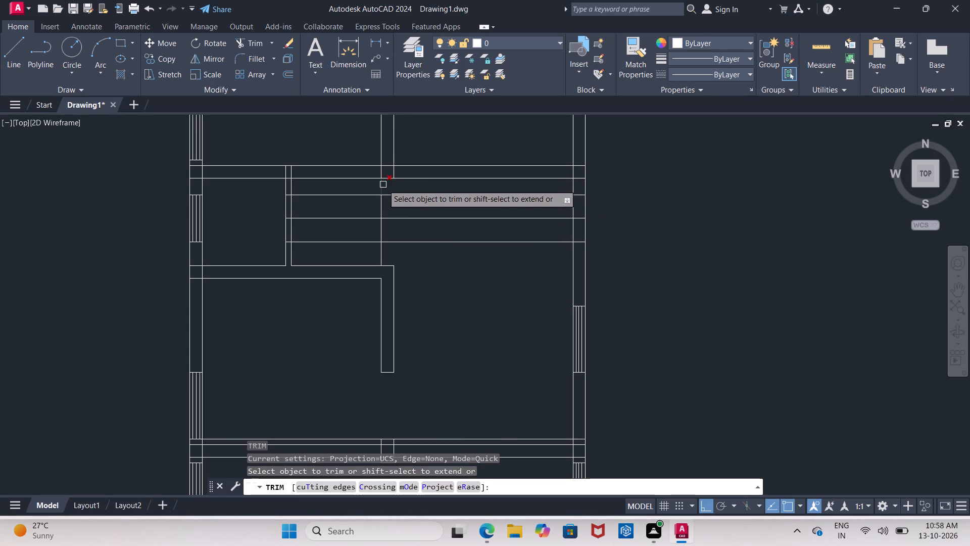
left_click(383, 185)
key("Escape")
Erase the three long horizontal lines below the upper horizontal wall and the leftover vertical line crossing them.
left_click(373, 194)
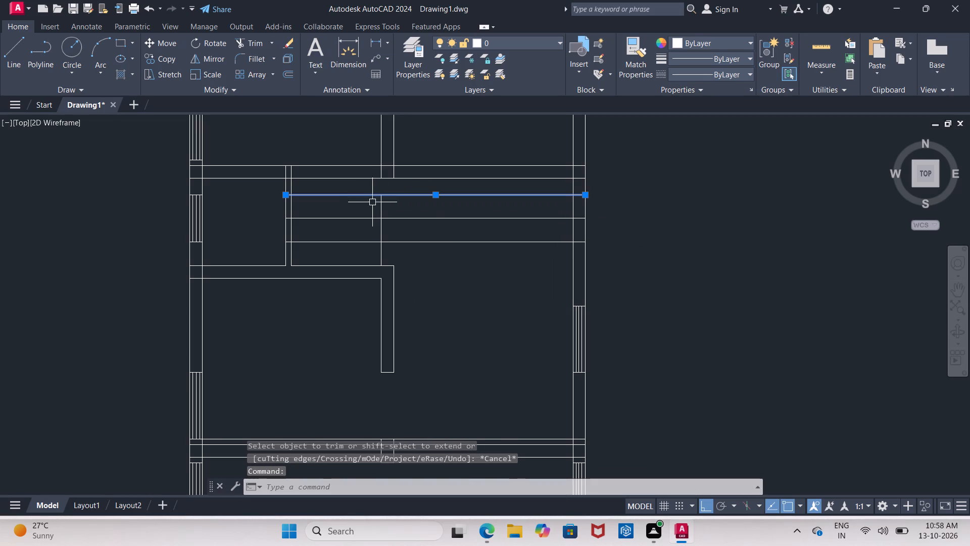
left_click(367, 220)
left_click(364, 243)
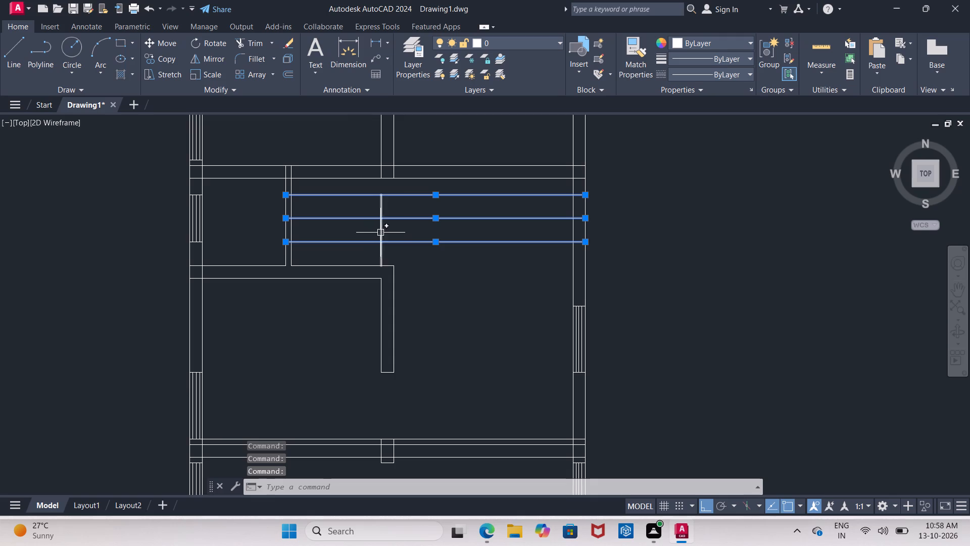
left_click(380, 232)
key("Delete")
Trim the 4" offset line above the lower horizontal wall on both sides of the middle wall stub and in the east outer wall.
scroll(380, 232, "down", 2)
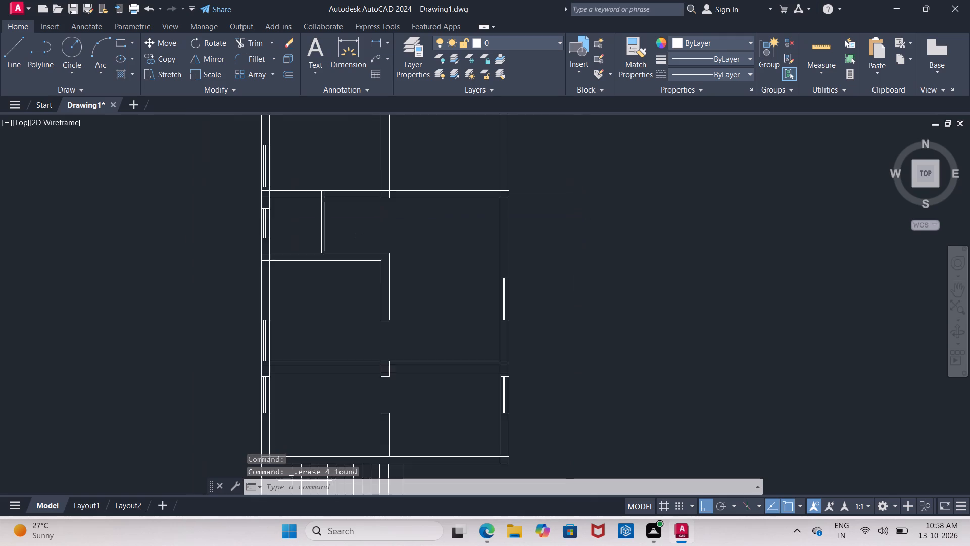
scroll(401, 297, "up", 2)
middle_click_drag(400, 295, 404, 252)
type("tt")
key("BackSpace")
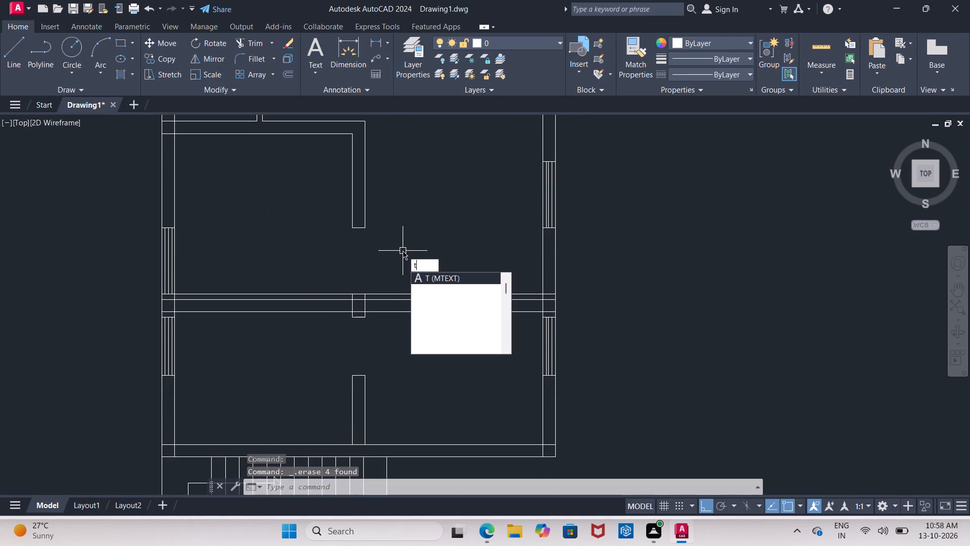
key("r")
left_click(433, 277)
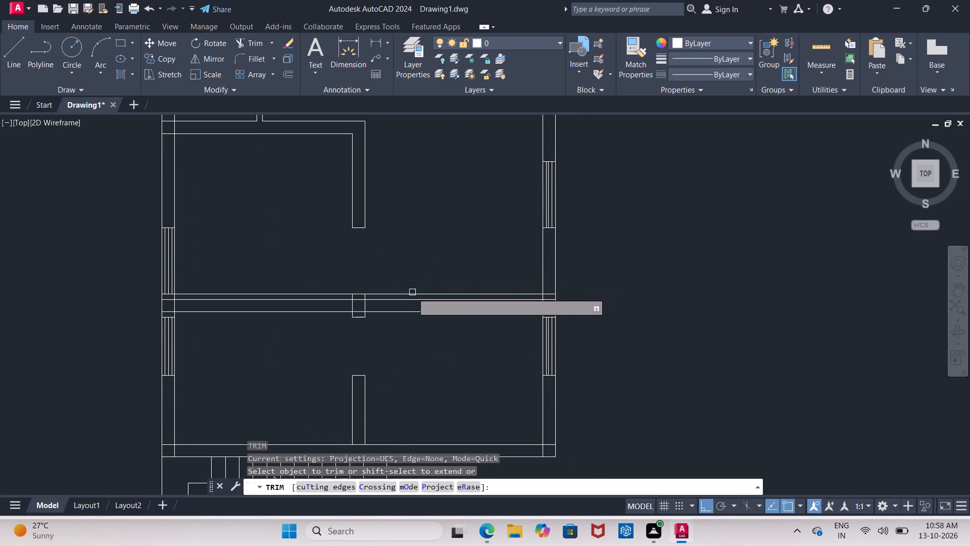
left_click(412, 295)
left_click(324, 295)
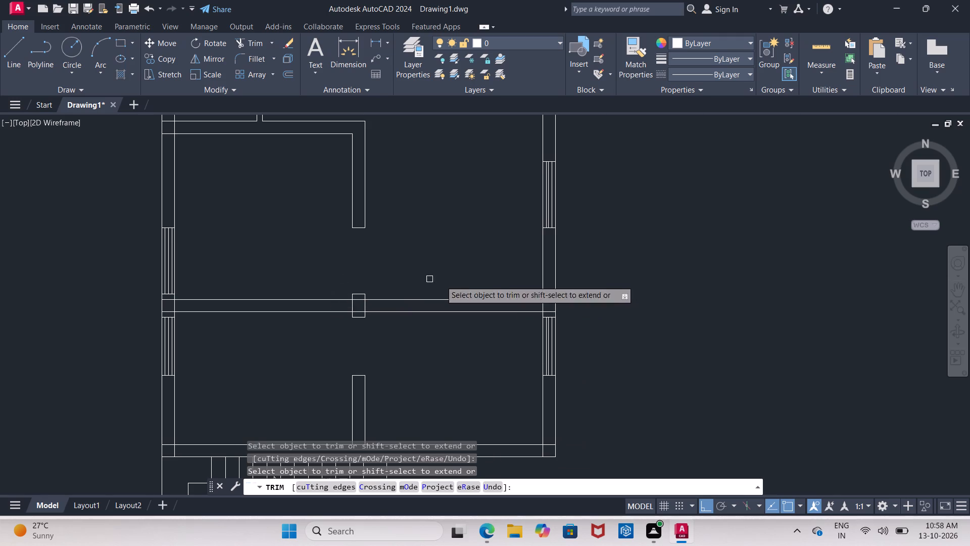
left_click(549, 295)
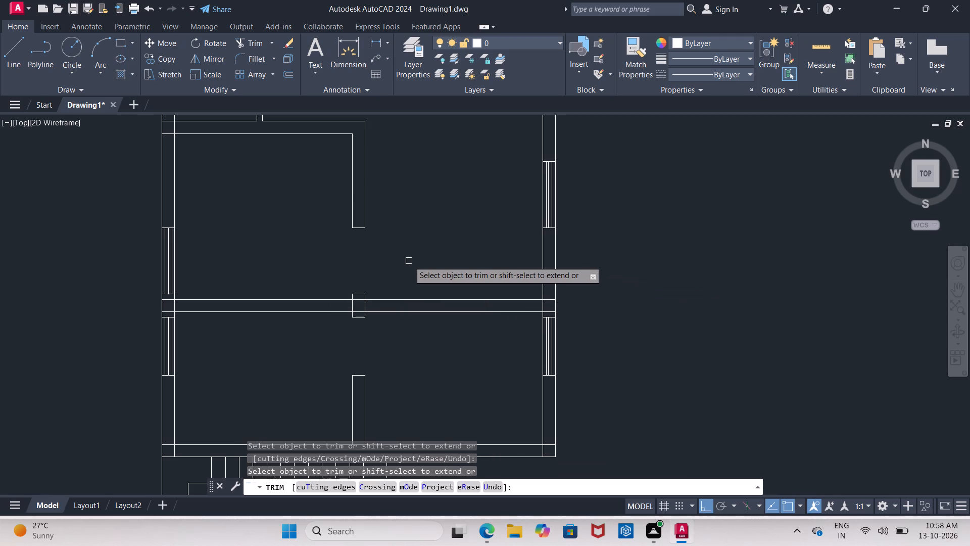
Trim the middle wall stub's vertical lines inside the lower horizontal wall and both horizontal wall lines inside the stub.
middle_click(409, 261)
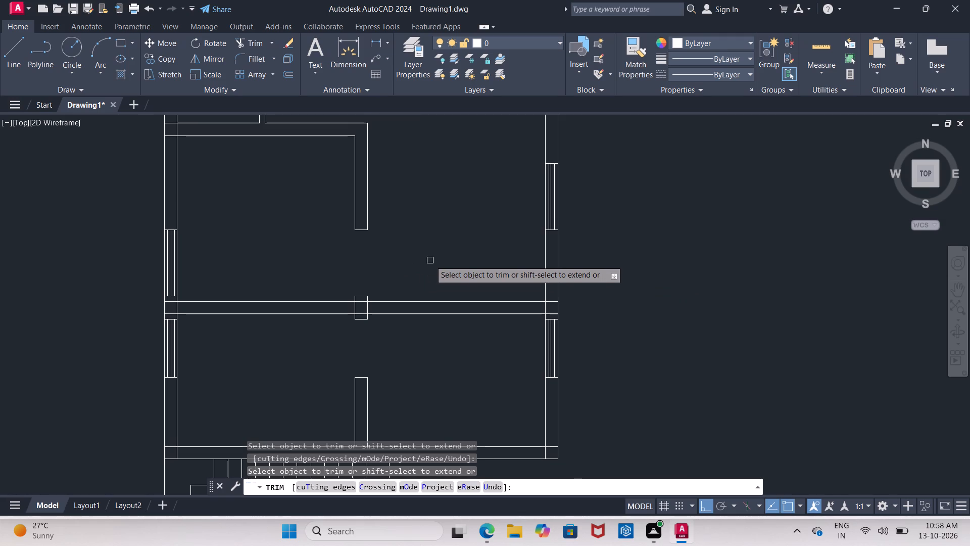
middle_click_drag(431, 271, 415, 221)
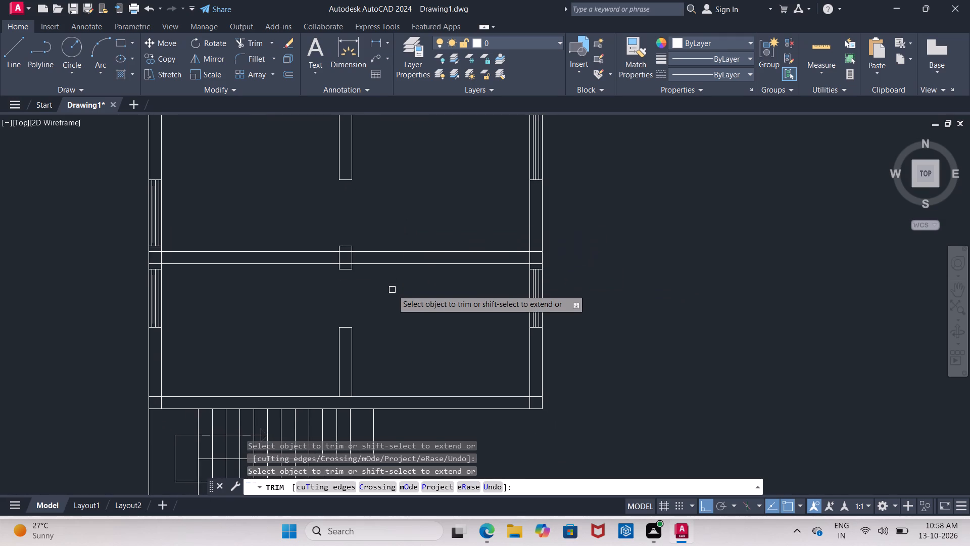
scroll(353, 284, "up", 1)
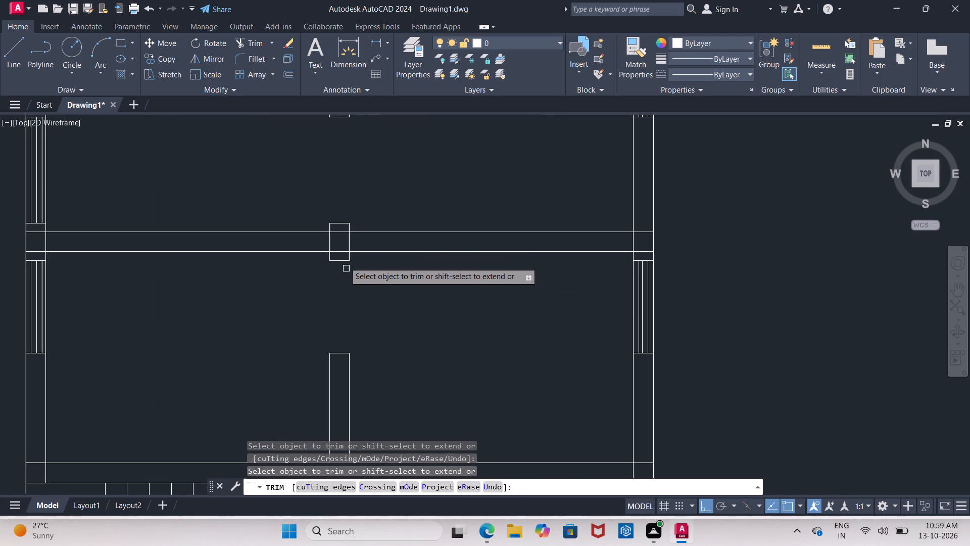
scroll(331, 244, "up", 2)
left_click(323, 237)
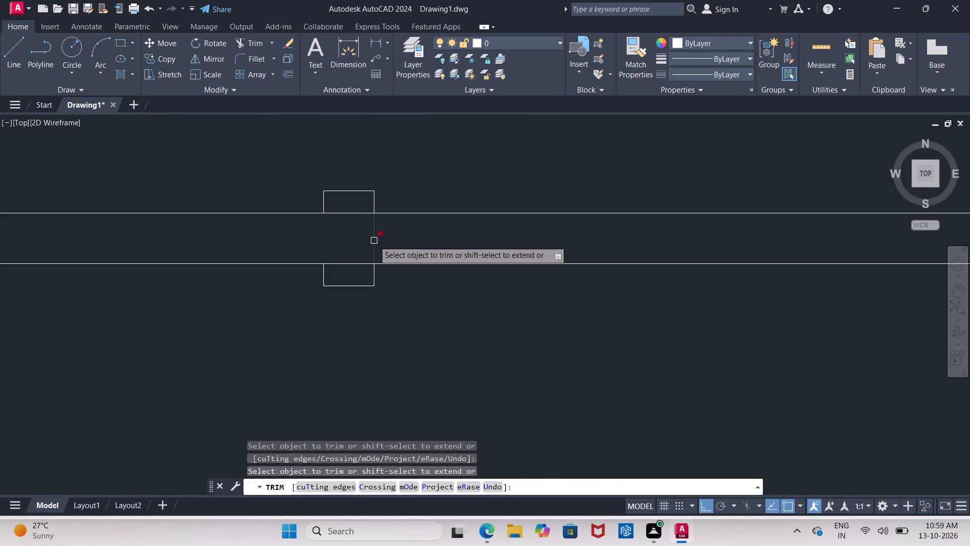
left_click(374, 241)
left_click(357, 265)
left_click(350, 210)
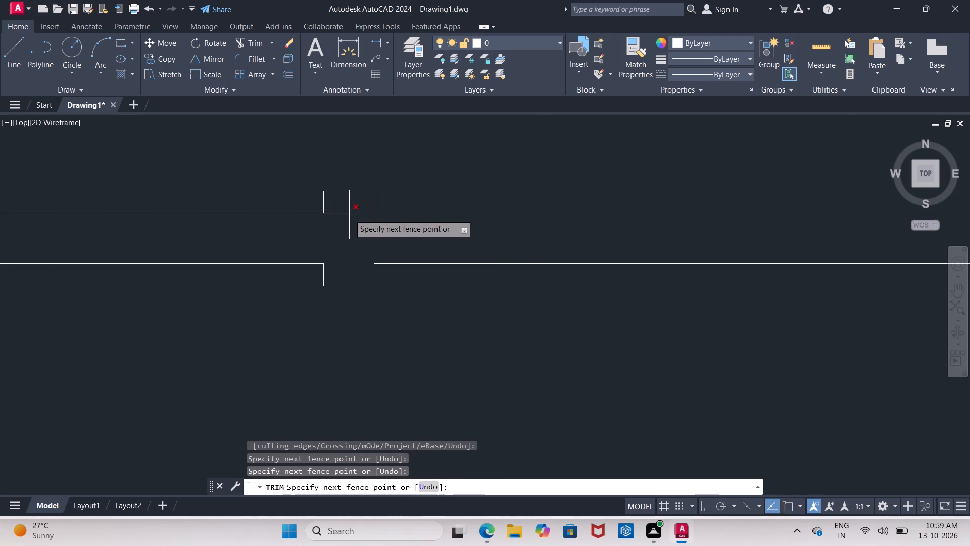
left_click(350, 217)
scroll(351, 218, "down", 3)
middle_click_drag(355, 175, 354, 217)
scroll(354, 217, "up", 2)
middle_click_drag(353, 216, 336, 235)
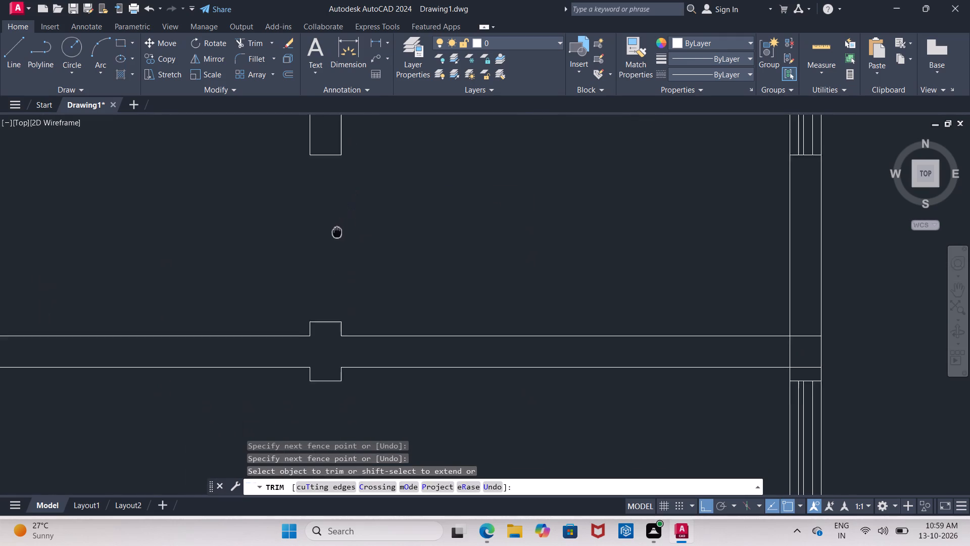
middle_click_drag(336, 235, 335, 251)
scroll(335, 251, "down", 1)
key("Escape")
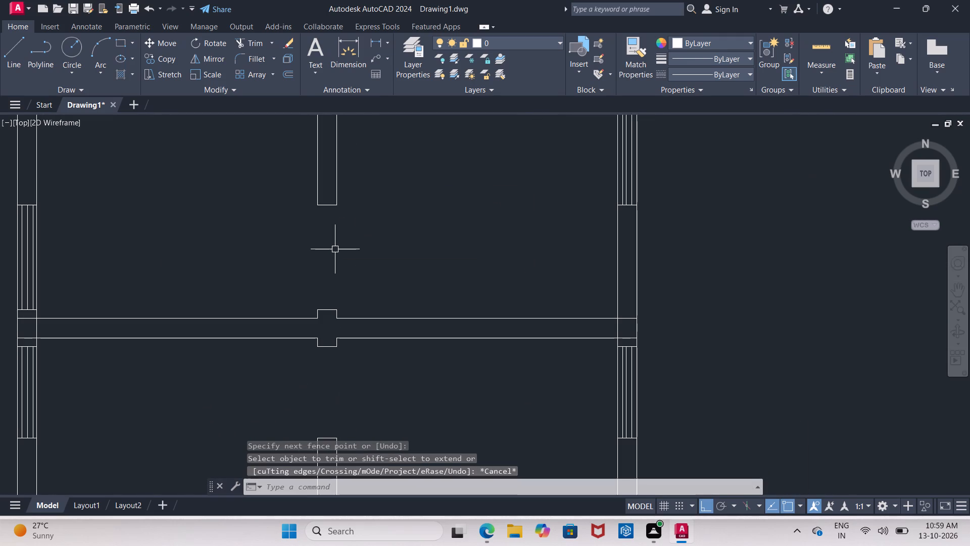
Extend both vertical faces of the middle wall stub across the horizontal wall, and extend the wall's upper line east of the stub into it.
key("e")
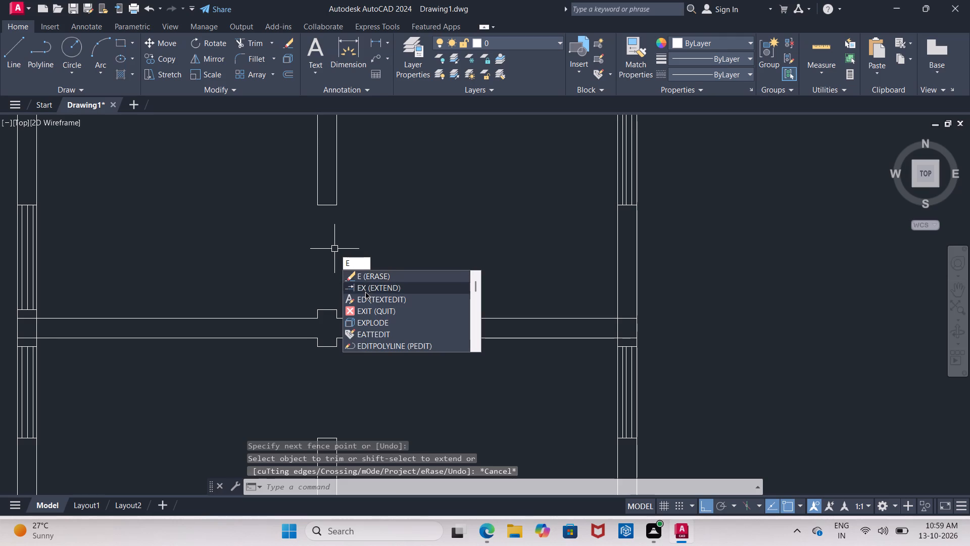
left_click(365, 292)
left_click(337, 315)
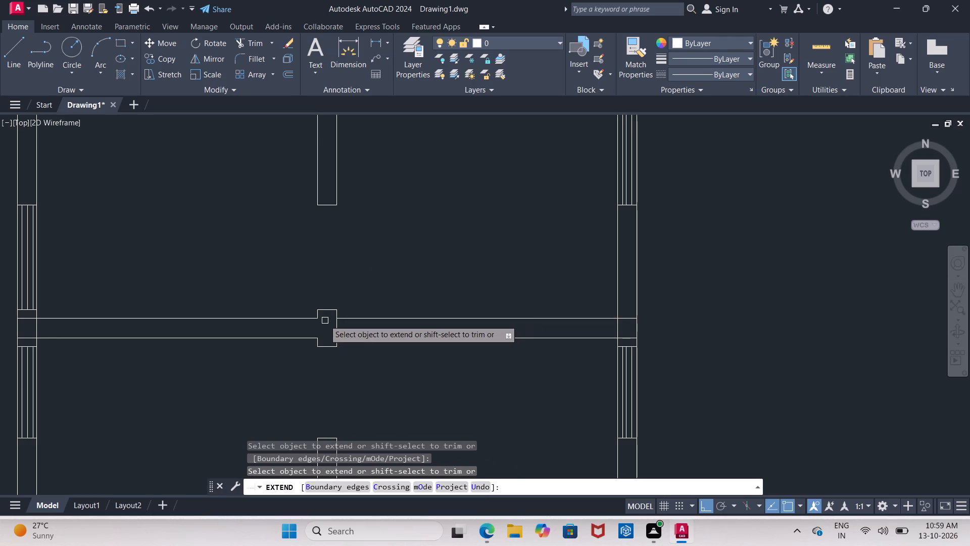
left_click(319, 315)
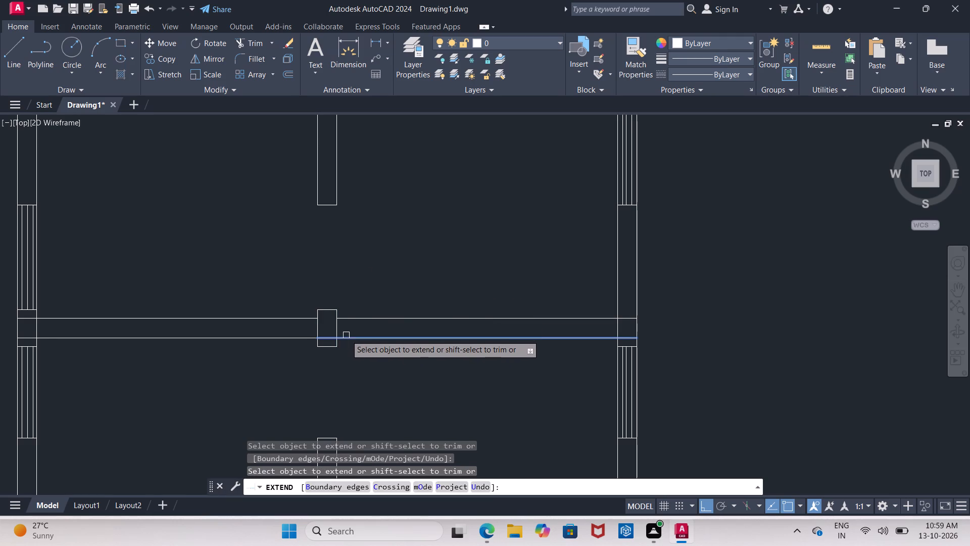
left_click(346, 318)
key("Escape")
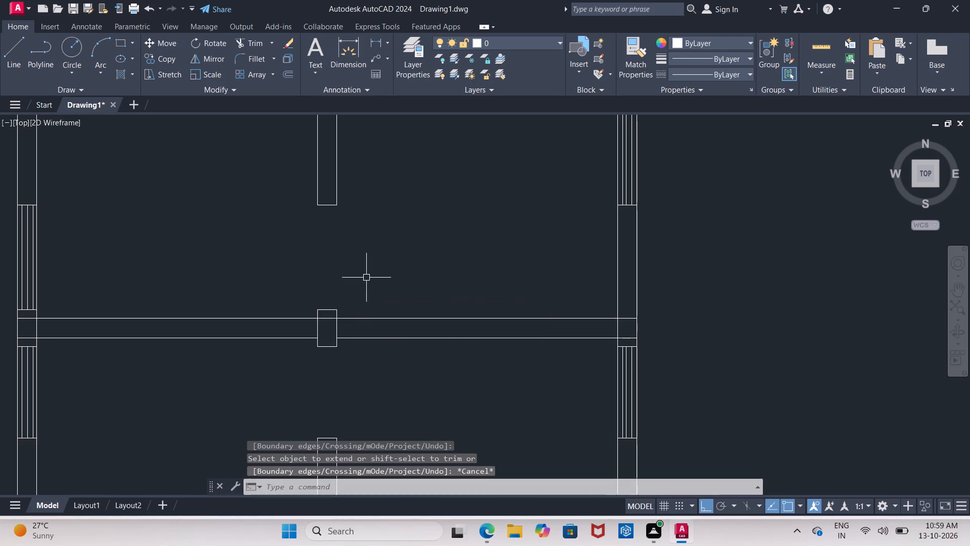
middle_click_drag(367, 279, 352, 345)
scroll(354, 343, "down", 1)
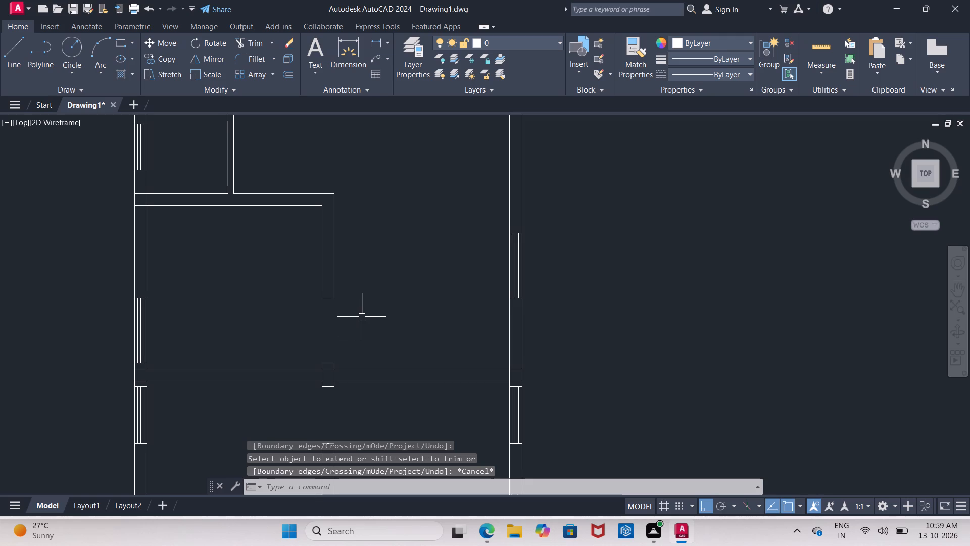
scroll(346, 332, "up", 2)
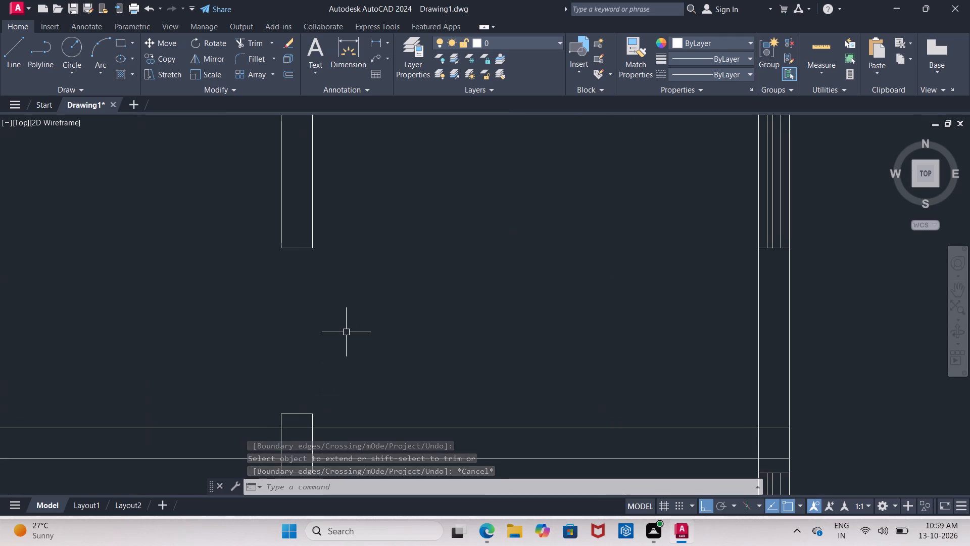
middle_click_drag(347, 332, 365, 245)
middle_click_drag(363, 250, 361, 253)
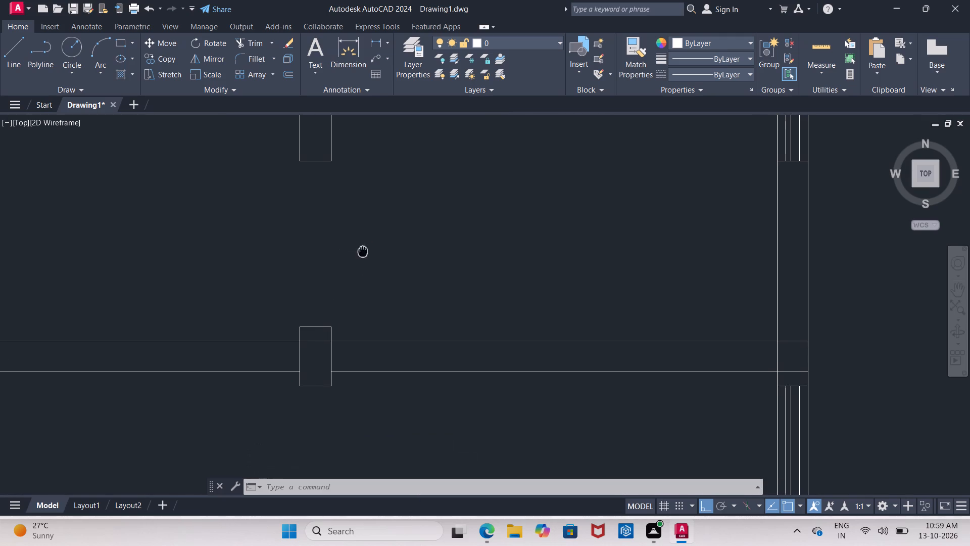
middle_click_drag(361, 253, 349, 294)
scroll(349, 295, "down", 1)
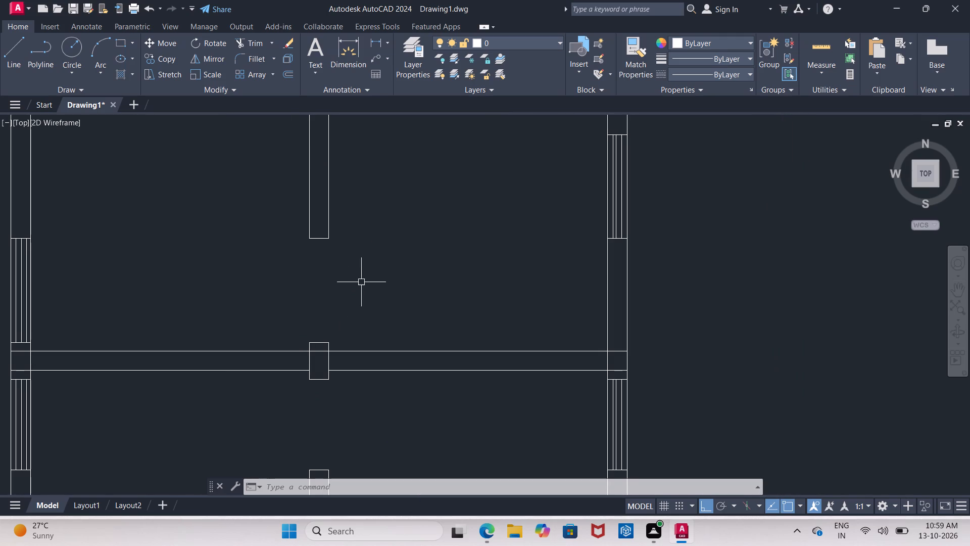
Offset the west face of the thin vertical partition below the upper horizontal wall 4" to the west.
middle_click_drag(361, 281, 355, 342)
middle_click_drag(375, 249, 409, 321)
scroll(385, 235, "down", 2)
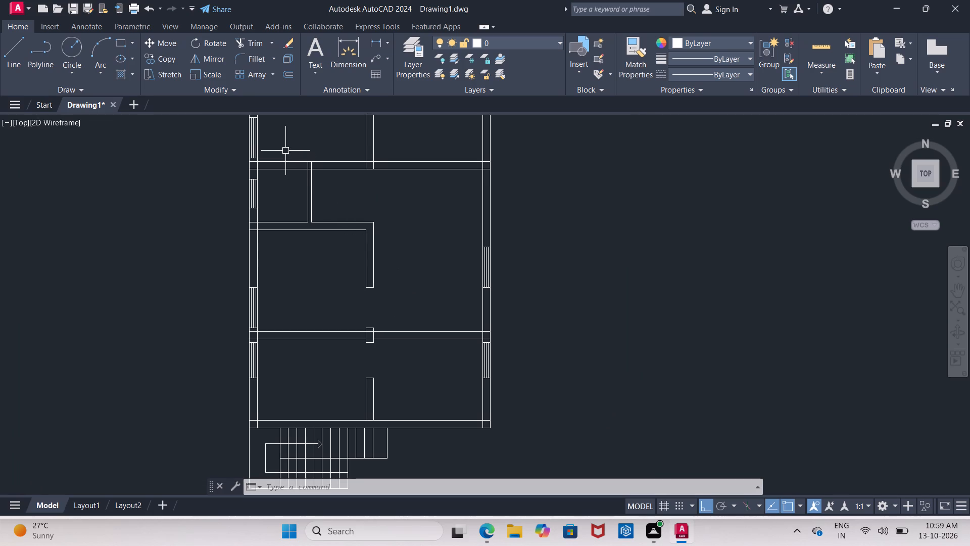
scroll(285, 151, "up", 2)
middle_click_drag(285, 148, 276, 183)
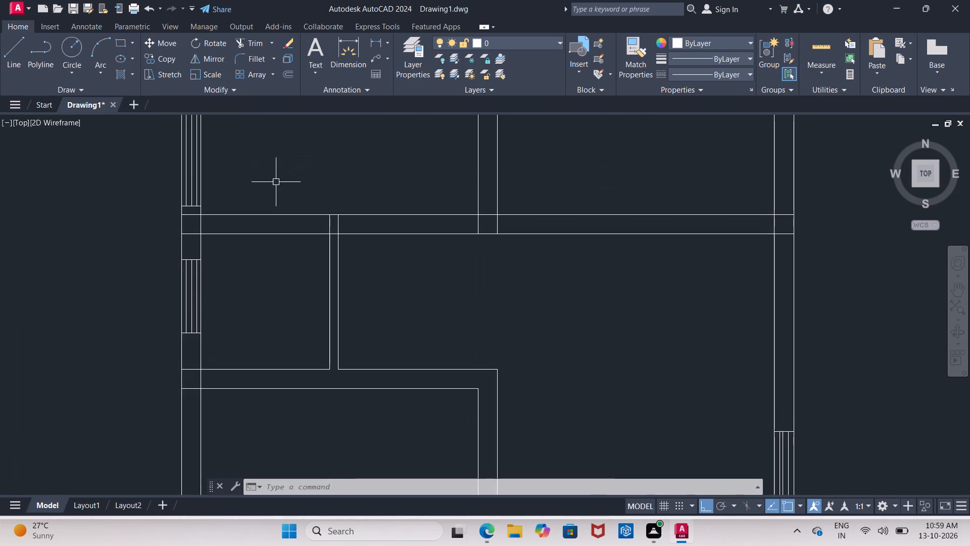
key("Escape")
key("o")
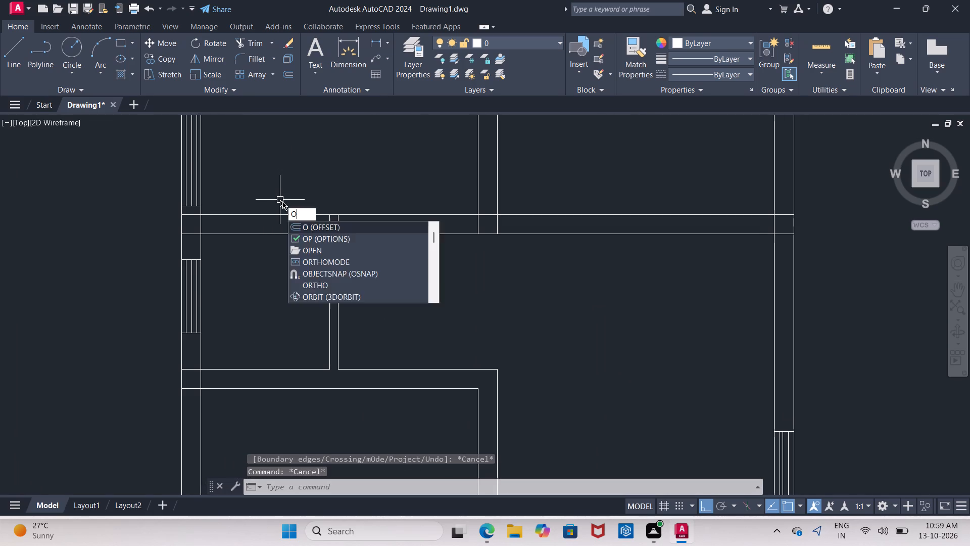
key("Return")
key("Return")
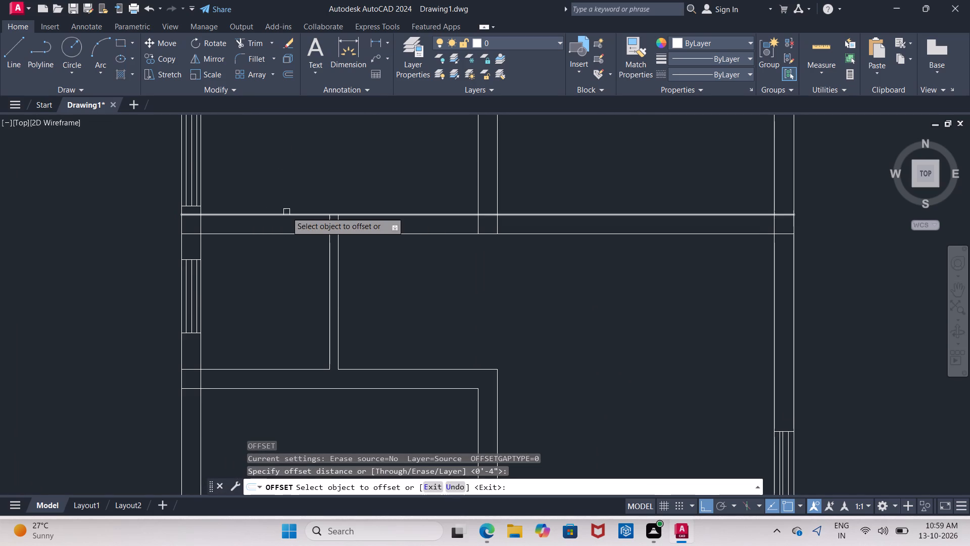
scroll(324, 252, "up", 2)
left_click(338, 180)
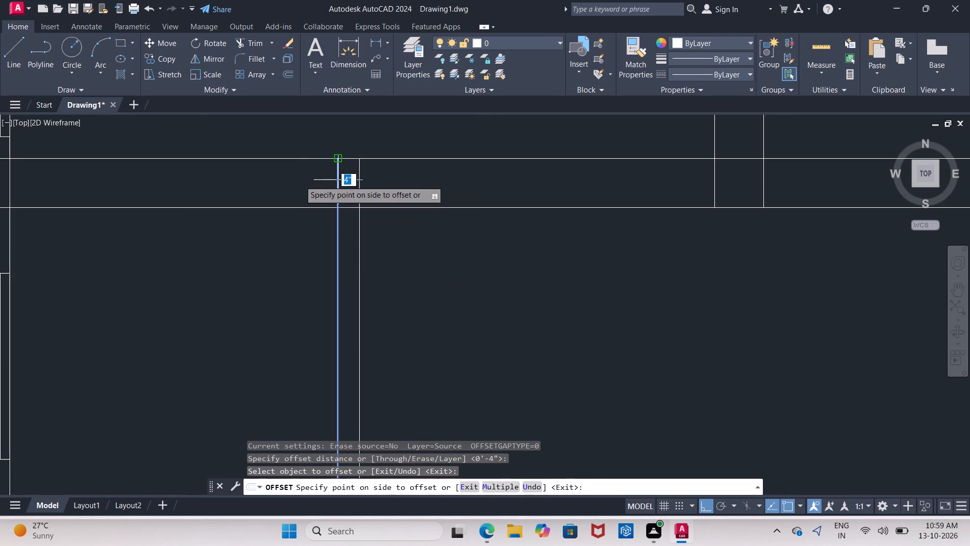
left_click(297, 181)
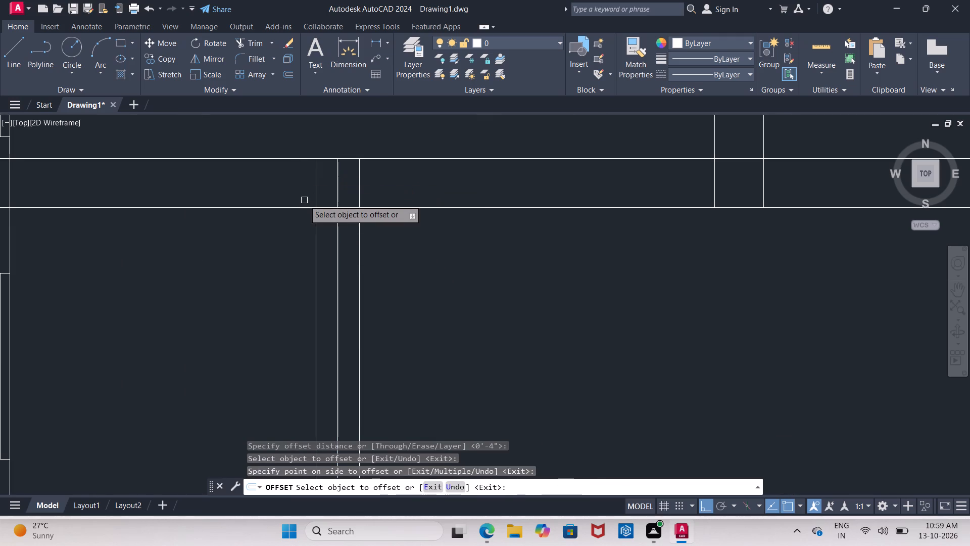
Offset the new line west of the partition another 3' to the west to mark the door opening's width.
key("Return")
key("Return")
type("3'")
key("Return")
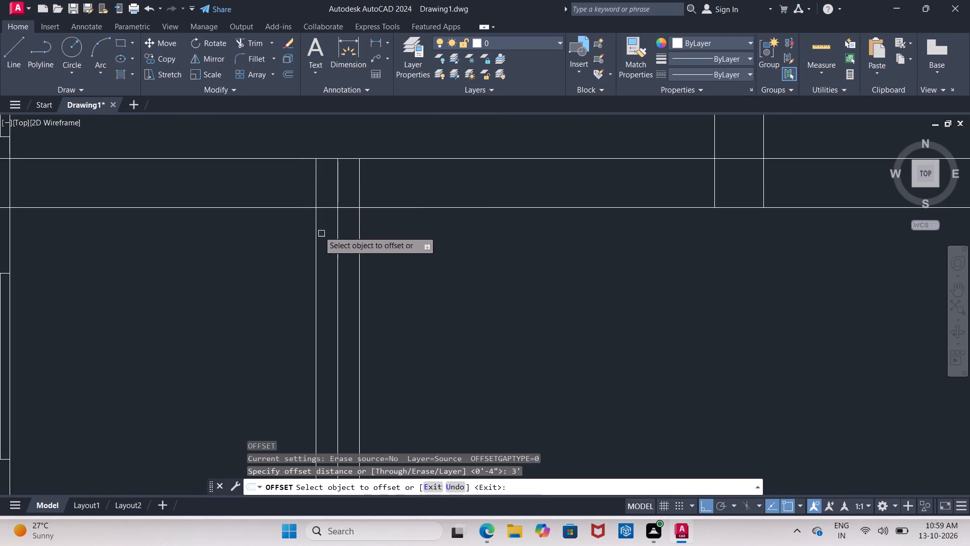
left_click(318, 178)
left_click(280, 196)
scroll(280, 196, "down", 1)
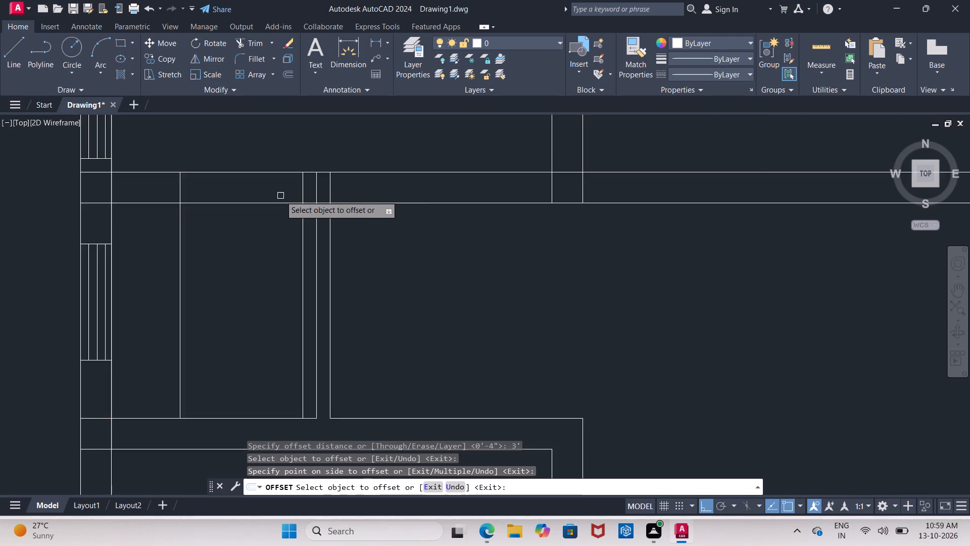
scroll(280, 196, "down", 1)
key("Escape")
Trim the upper horizontal wall's lines between the two marker lines west of the partition, and both markers' portions below the wall.
type("tr")
left_click(274, 265)
left_click_drag(247, 160, 244, 230)
left_click_drag(203, 241, 246, 243)
scroll(260, 234, "up", 1)
middle_click_drag(260, 234, 258, 233)
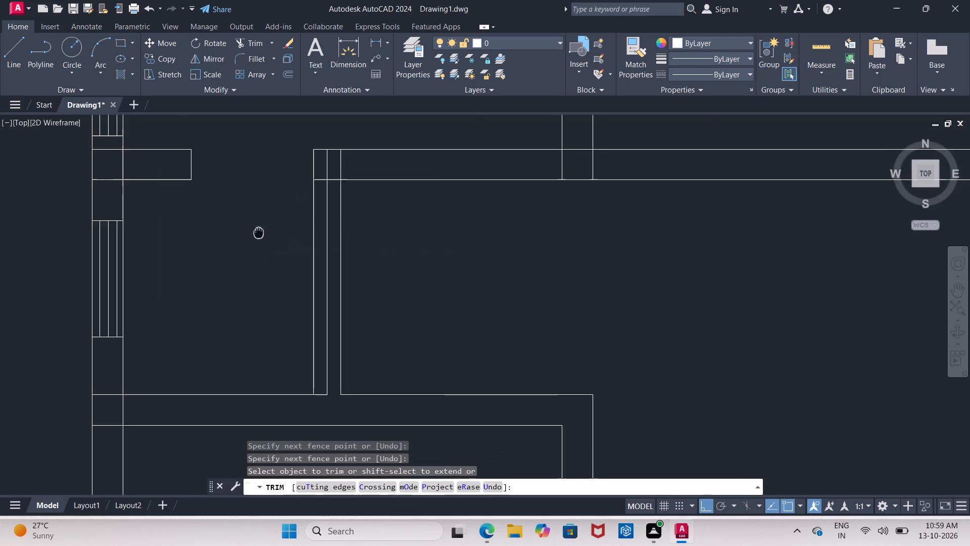
middle_click_drag(258, 233, 170, 230)
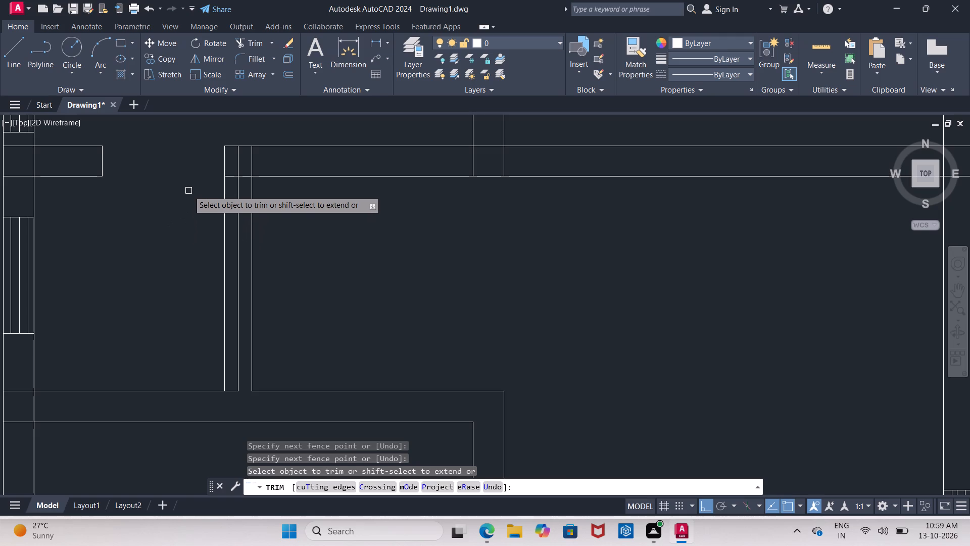
left_click(221, 216)
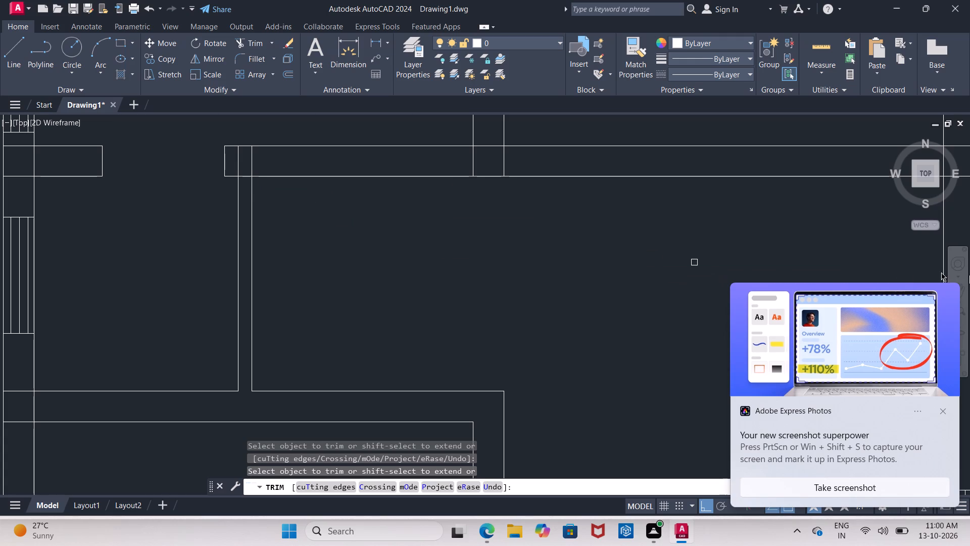
left_click(944, 411)
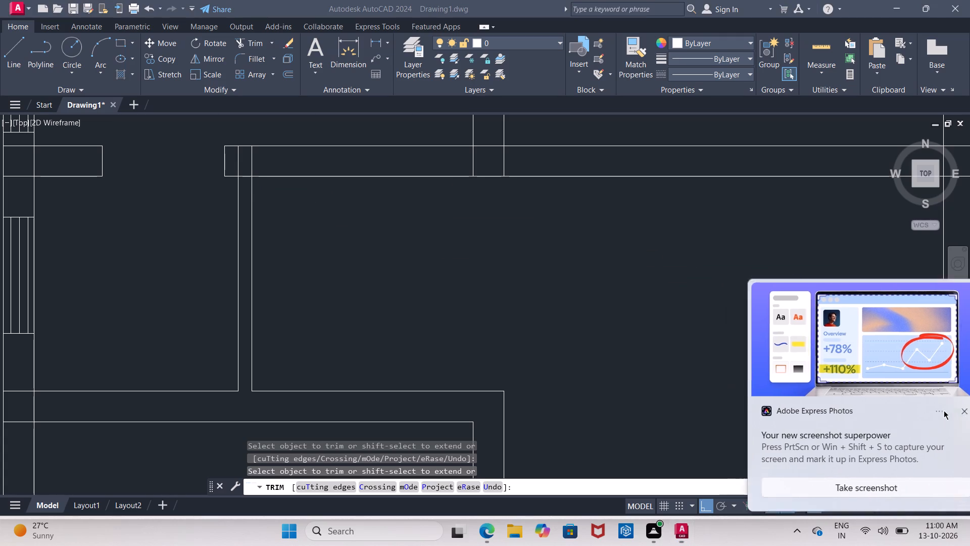
middle_click_drag(319, 283, 310, 318)
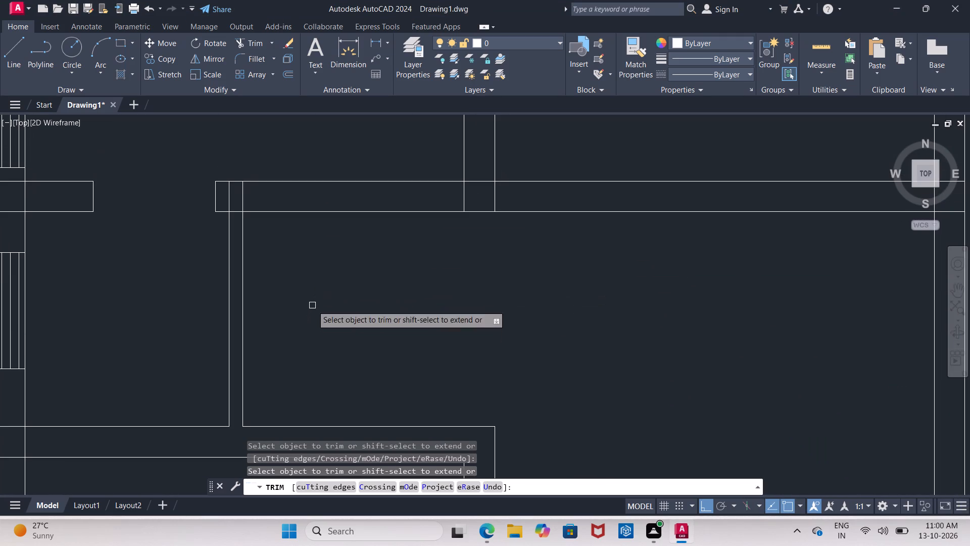
key("Escape")
Offset the east face of the thin vertical partition 4" to the east.
key("o")
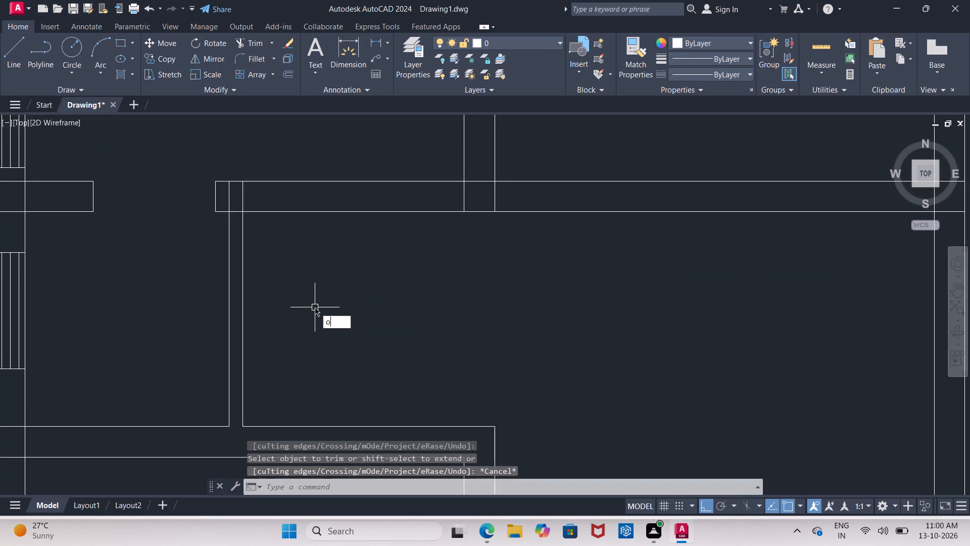
key("Return")
key("4")
key("shift+quotedbl")
key("Return")
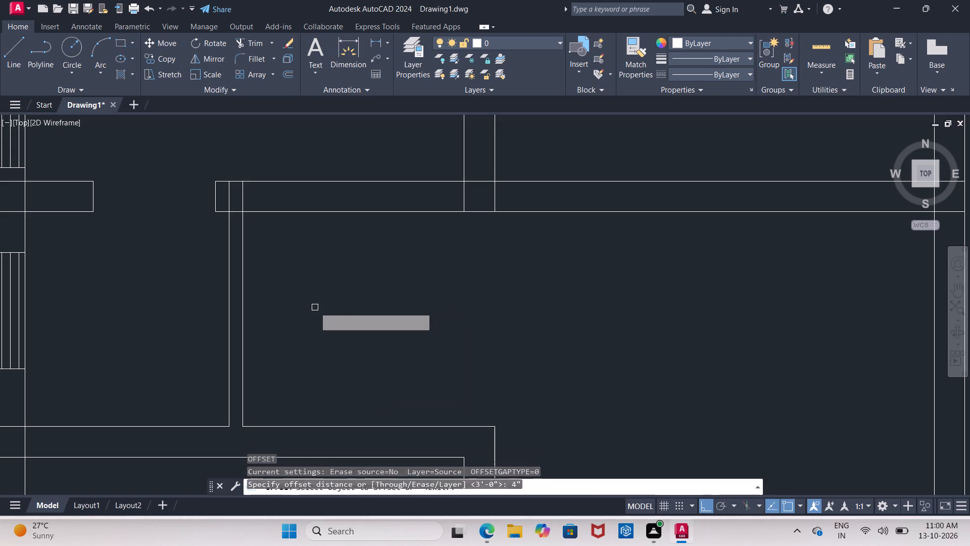
left_click(247, 249)
left_click_drag(241, 254, 265, 261)
left_click(293, 261)
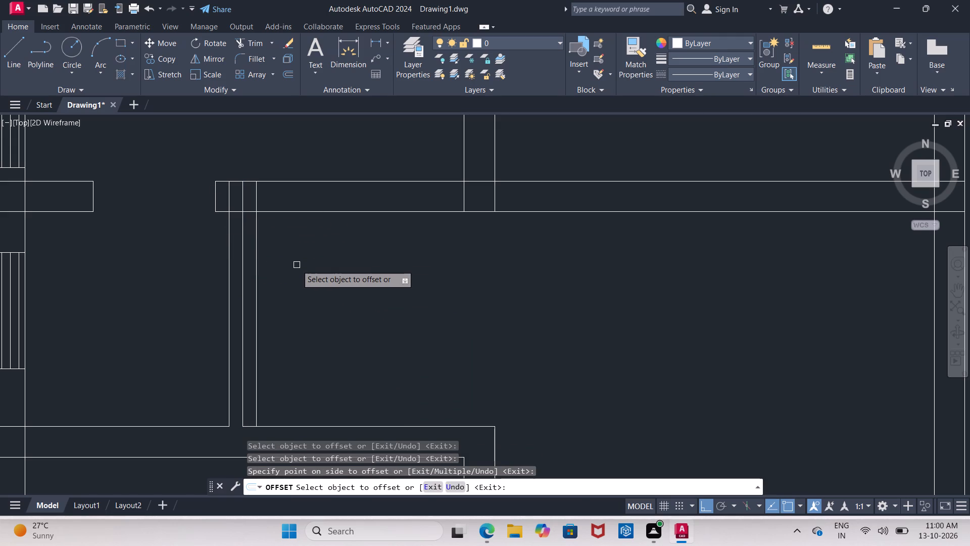
Offset the new line east of the partition 3'6" to the east to mark the second opening's width.
key("Return")
key("Return")
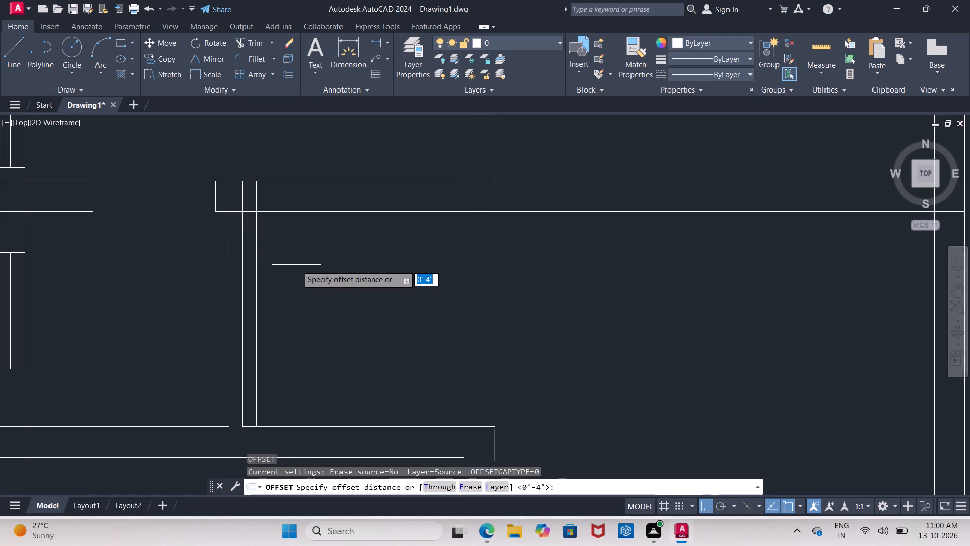
type("3'6")
key("shift+quotedbl")
key("Return")
left_click(257, 320)
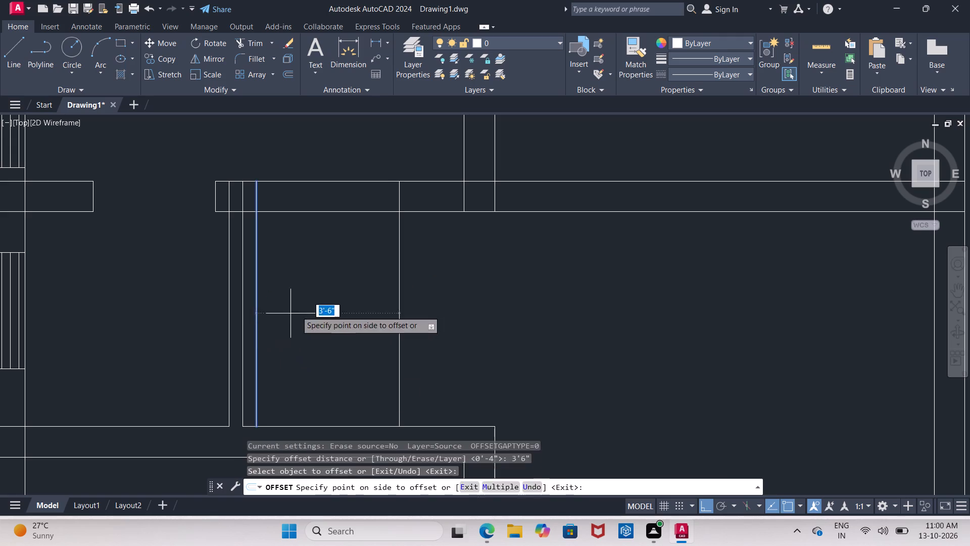
left_click(297, 311)
key("Escape")
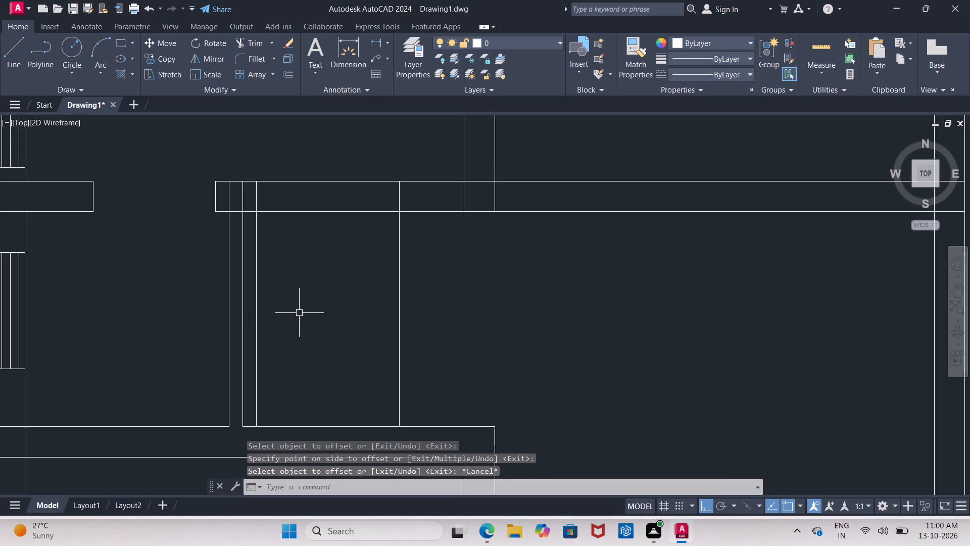
Trim the upper horizontal wall's lines between the two marker lines east of the partition, and both markers' portions below the wall.
type("tr")
key("Return")
key("Return")
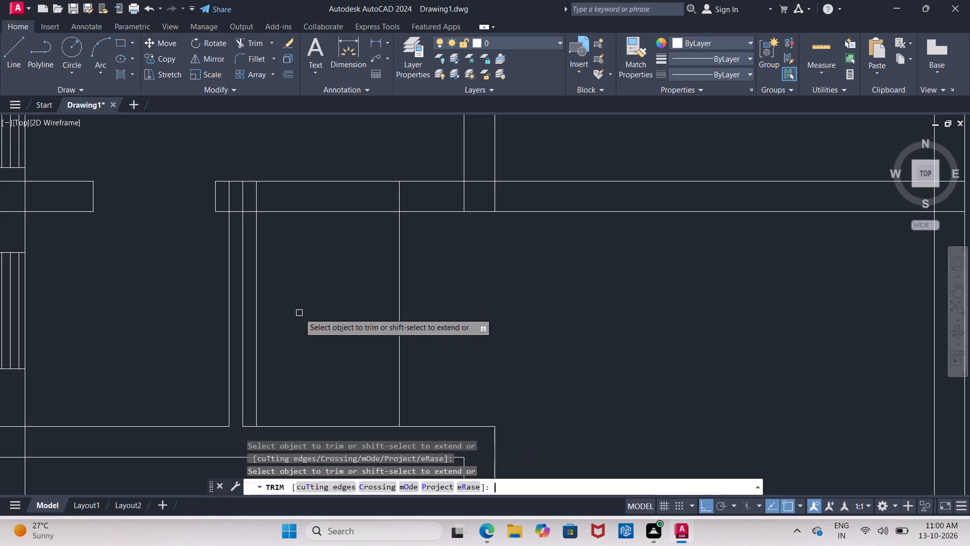
scroll(299, 275, "up", 1)
middle_click_drag(317, 147, 323, 260)
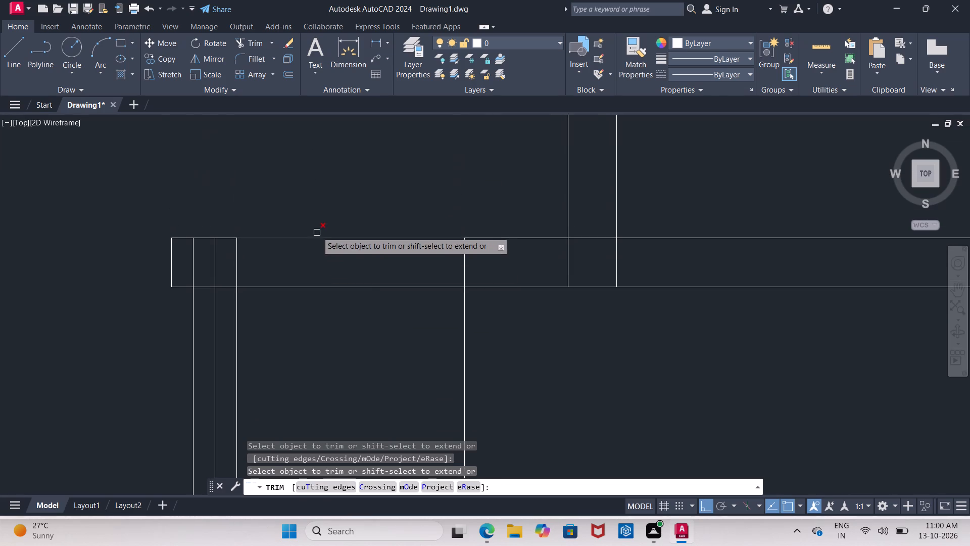
left_click_drag(316, 225, 332, 350)
scroll(337, 350, "down", 1)
middle_click_drag(337, 349, 328, 276)
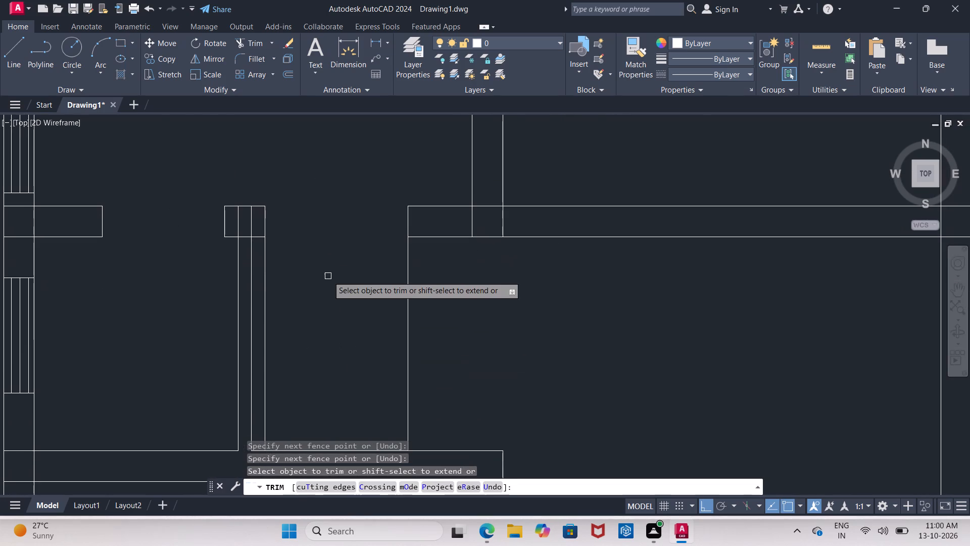
left_click_drag(369, 274, 450, 289)
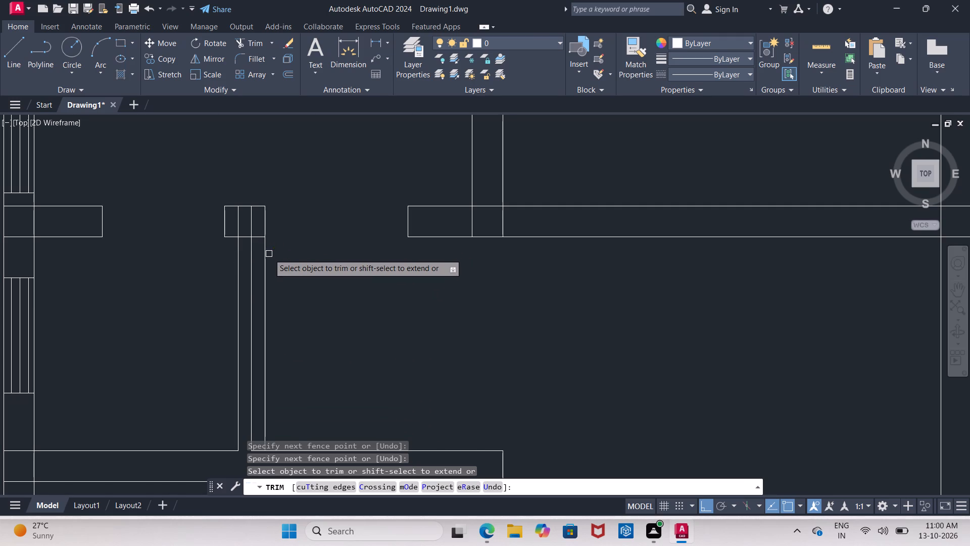
left_click(265, 258)
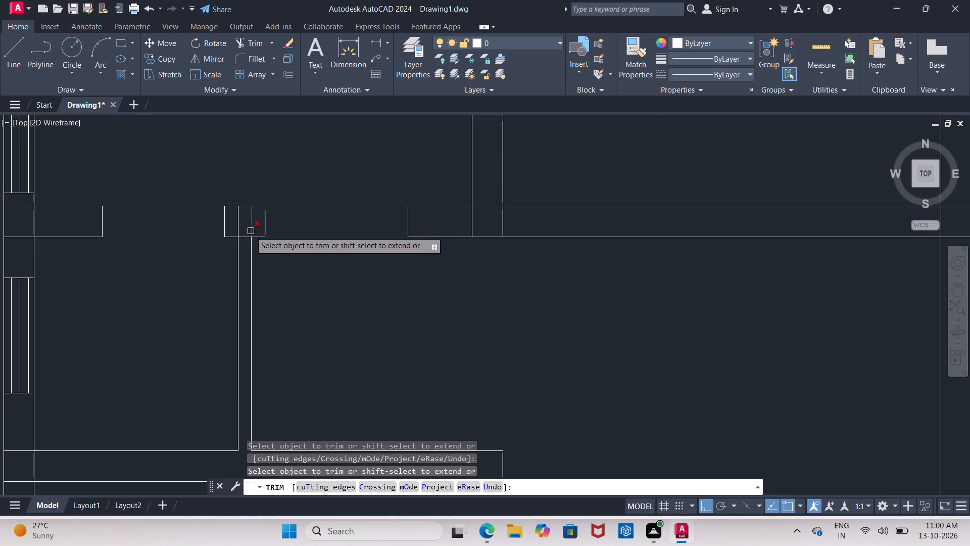
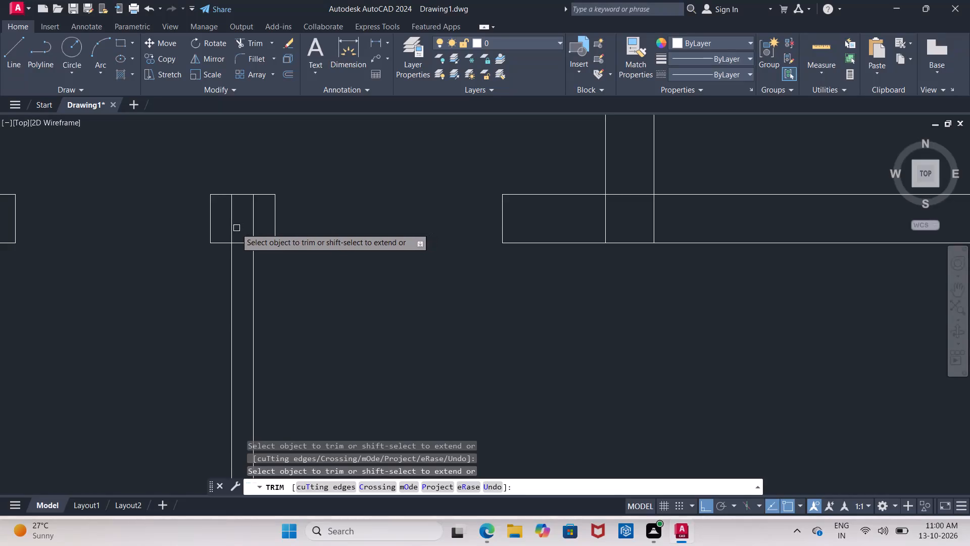
Trim the thin partition's two lines inside the small wall pier and the pier's lower edge between them.
left_click(232, 232)
left_click(251, 229)
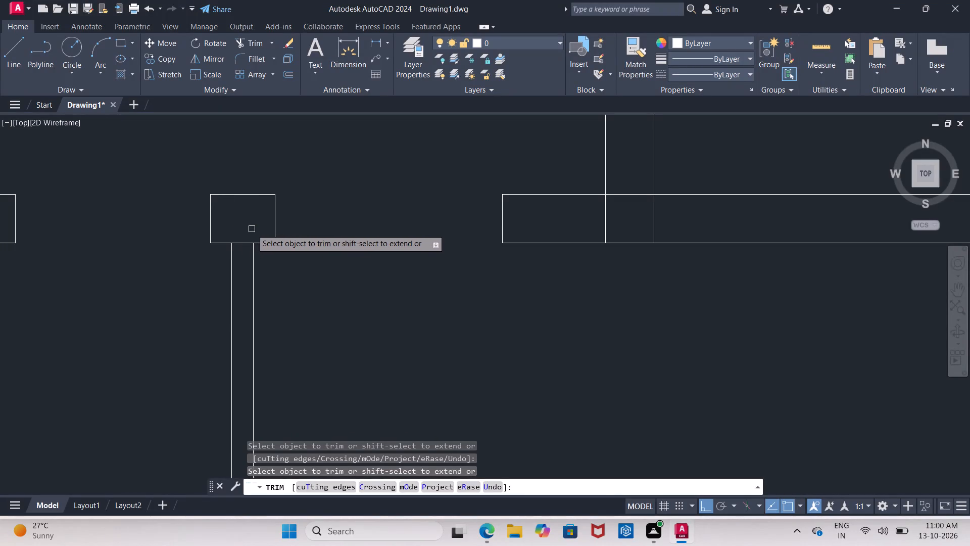
left_click(243, 241)
Offset the right exterior wall's inner line 4" toward the room at the horizontal cross wall.
scroll(243, 241, "down", 1)
middle_click_drag(420, 248, 322, 285)
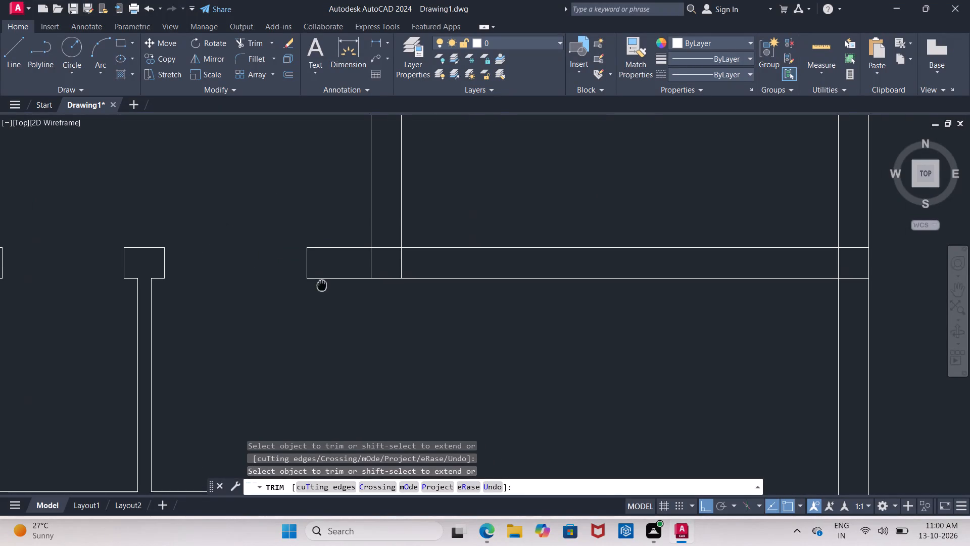
middle_click_drag(322, 285, 322, 286)
scroll(371, 268, "down", 1)
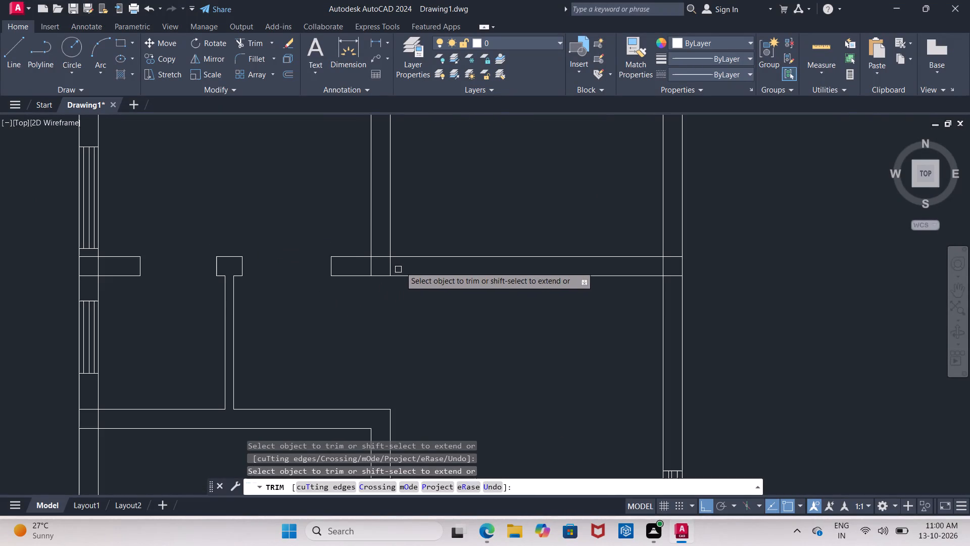
middle_click_drag(429, 216, 267, 285)
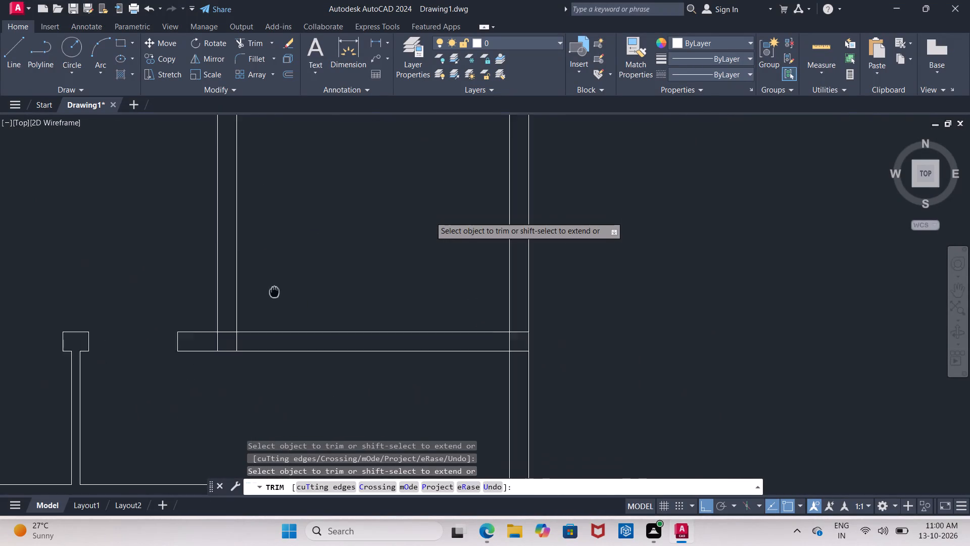
middle_click_drag(267, 285, 227, 250)
middle_click_drag(352, 271, 280, 298)
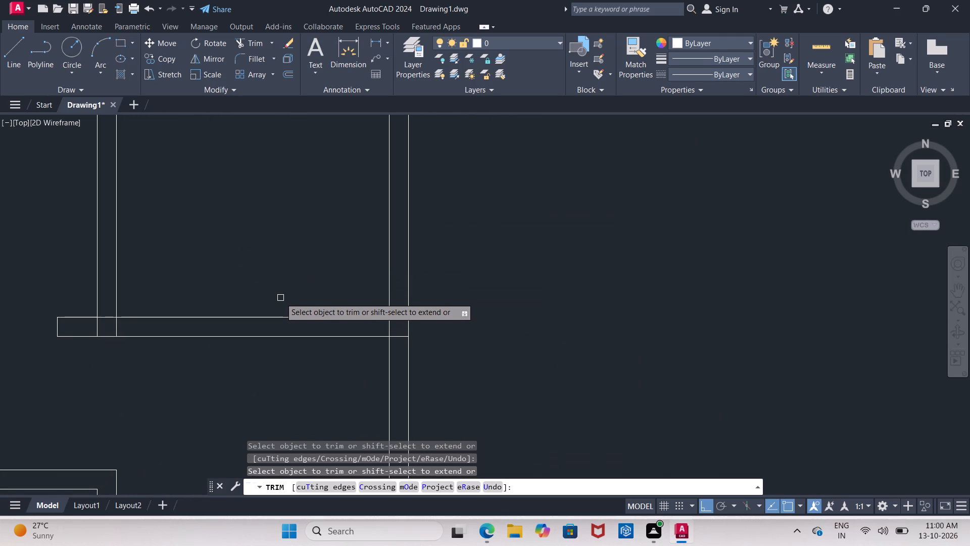
middle_click_drag(301, 295, 270, 271)
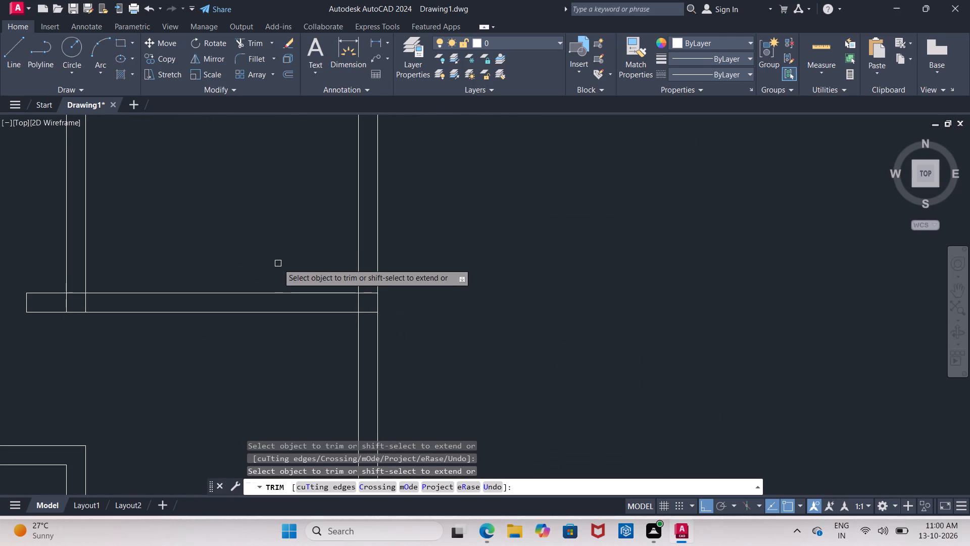
key("Escape")
key("o")
key("Return")
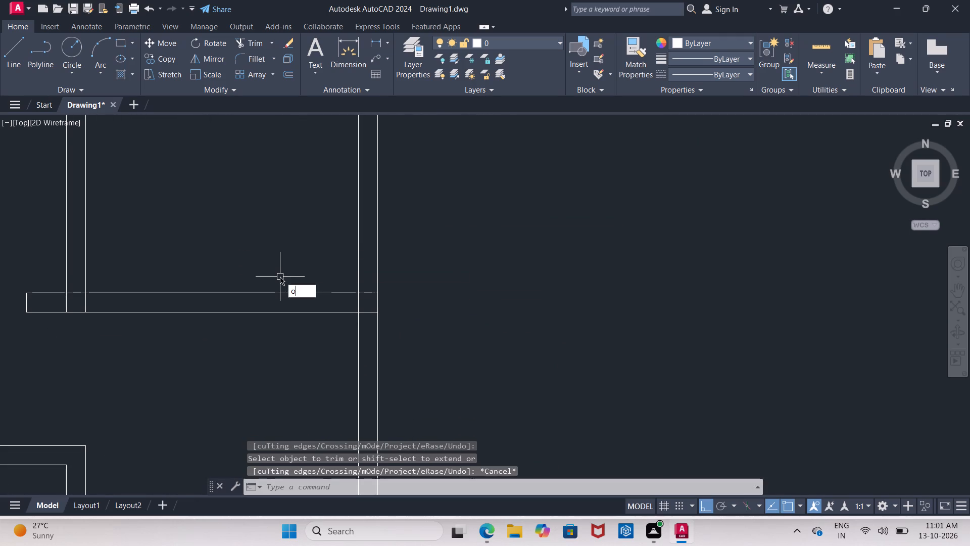
type("4\"")
key("Return")
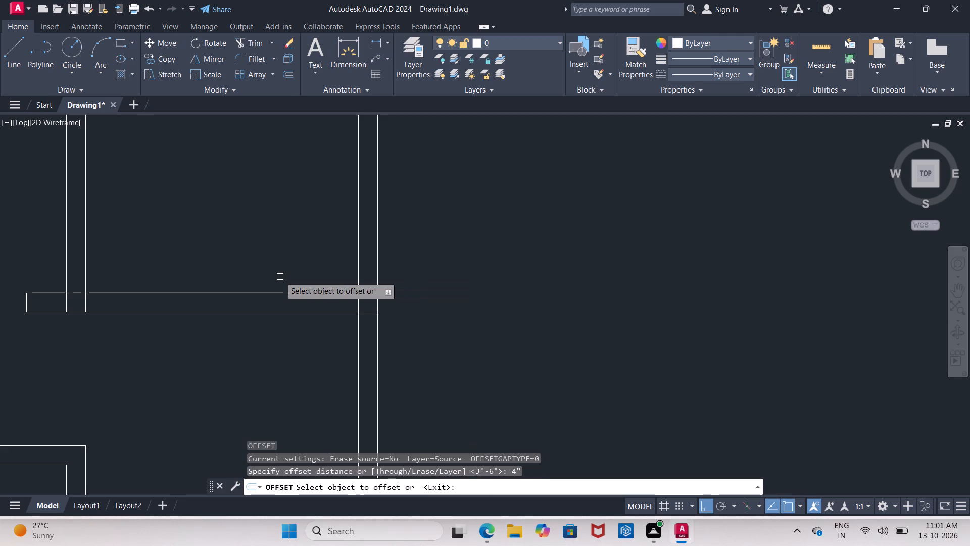
left_click(357, 297)
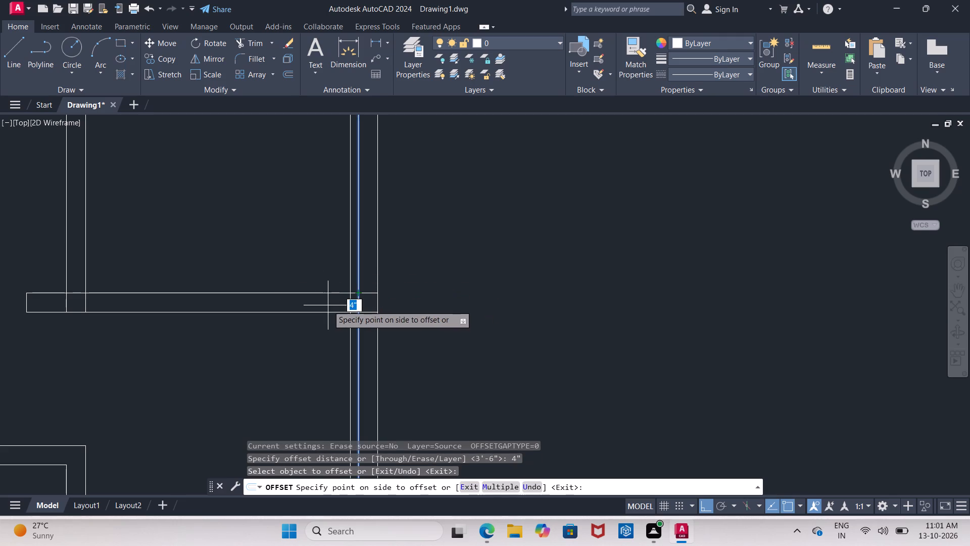
left_click(321, 305)
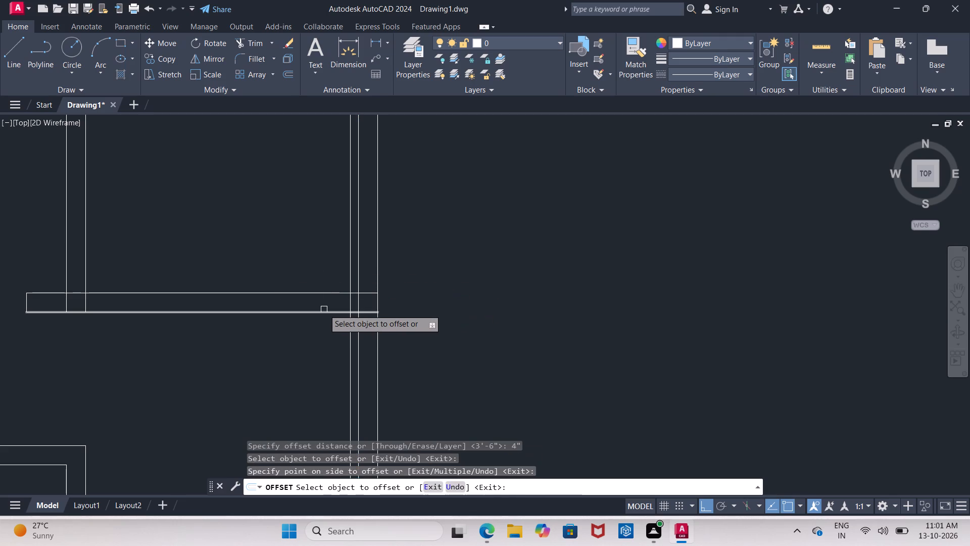
key("Return")
Offset the new line 4' further into the room to mark the other side of the door opening.
key("Return")
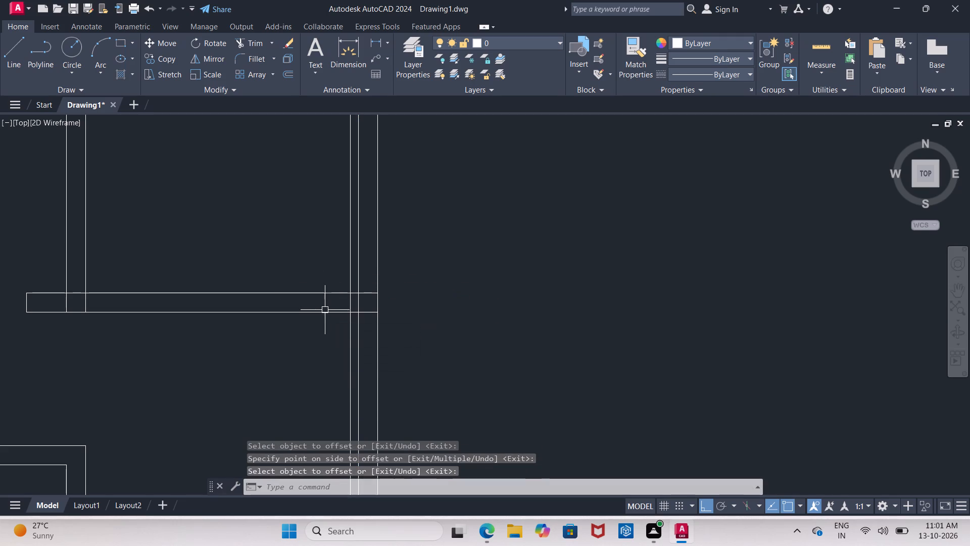
key("4")
key("apostrophe")
key("Return")
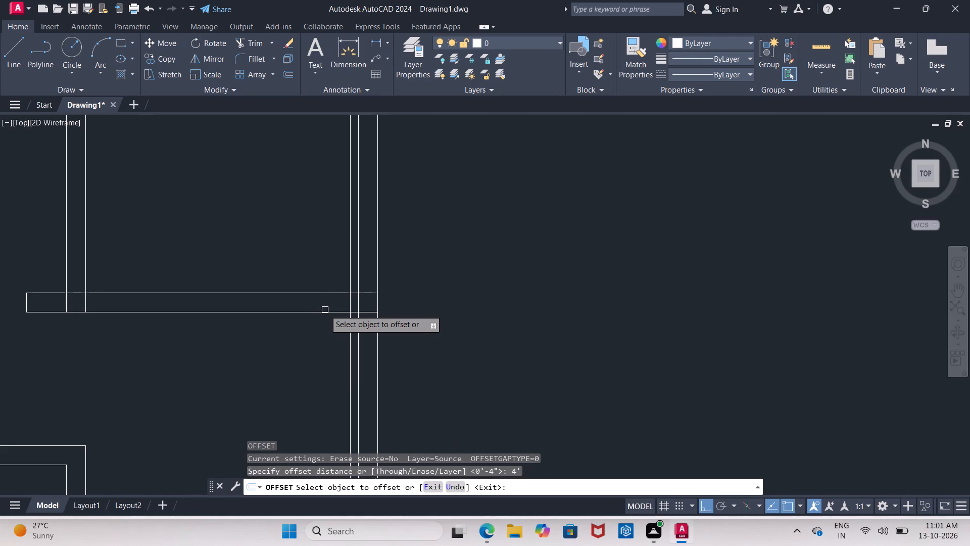
left_click(350, 240)
left_click(297, 246)
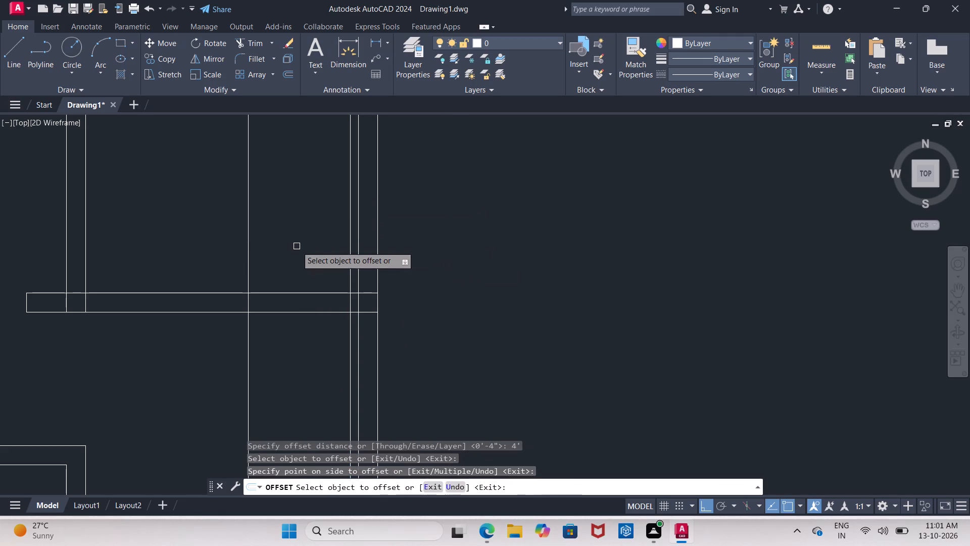
key("Escape")
Trim the cross wall's lines between the two opening lines, and the far opening line above and below the wall.
type("tr")
key("Return")
key("Return")
left_click_drag(299, 264, 313, 309)
left_click_drag(316, 321, 312, 310)
left_click(301, 286)
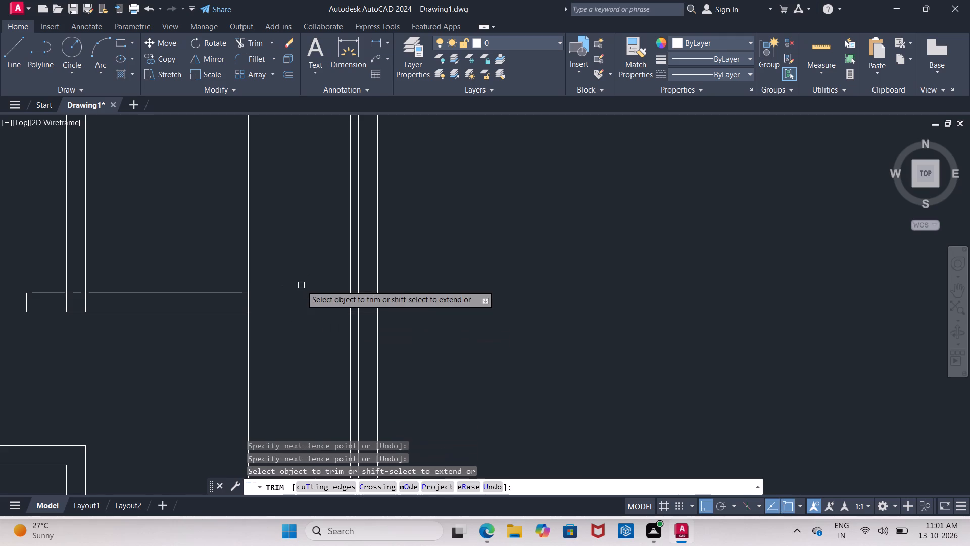
left_click_drag(232, 265, 264, 283)
left_click_drag(290, 308, 244, 352)
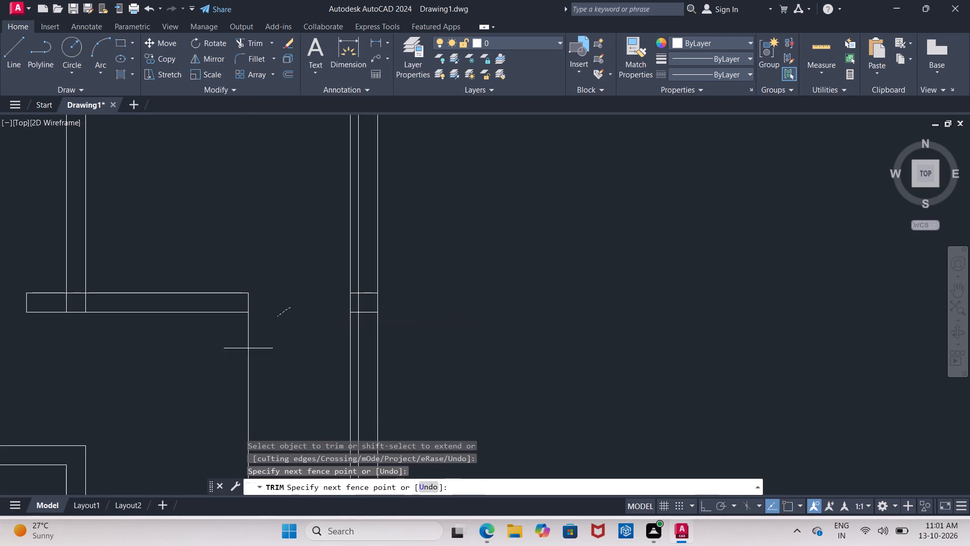
left_click_drag(244, 352, 227, 371)
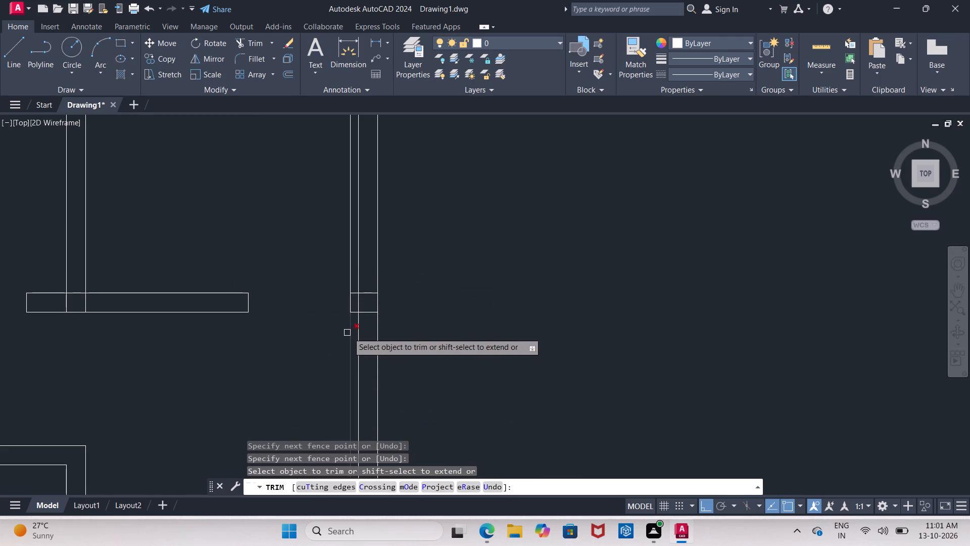
Trim the near opening line beyond the wall stub, and the right exterior wall's inner line above and inside the stub.
left_click(351, 333)
middle_click_drag(341, 330, 306, 382)
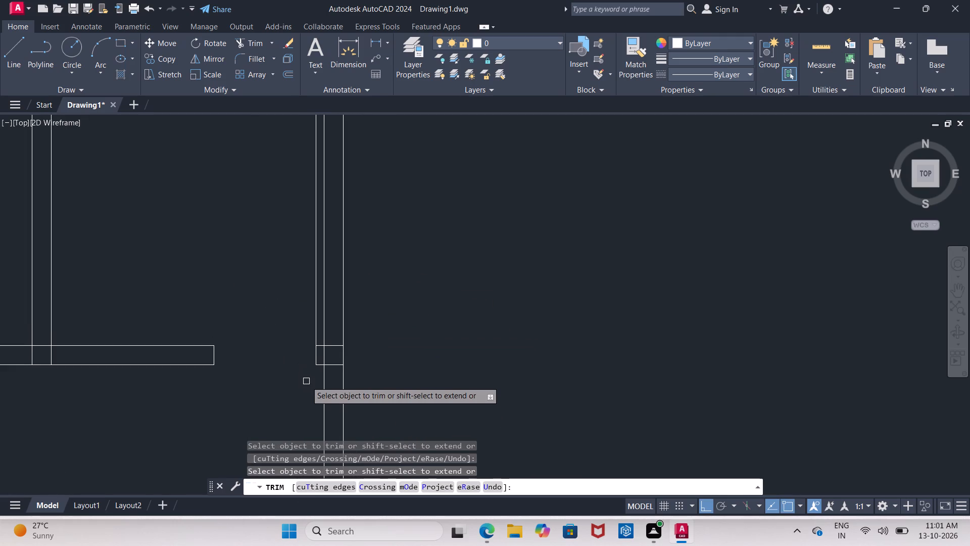
left_click(317, 325)
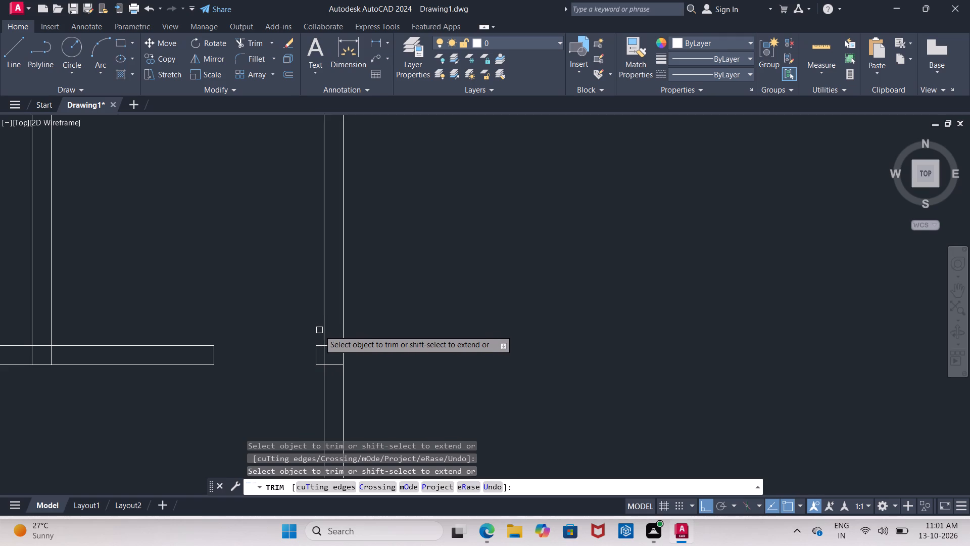
left_click(322, 329)
middle_click_drag(322, 329, 289, 270)
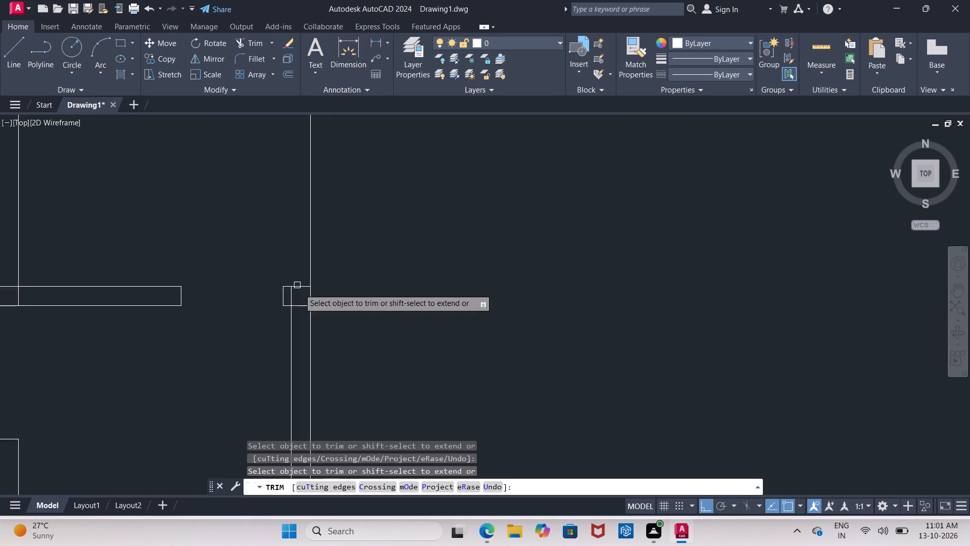
scroll(303, 298, "up", 2)
left_click(270, 301)
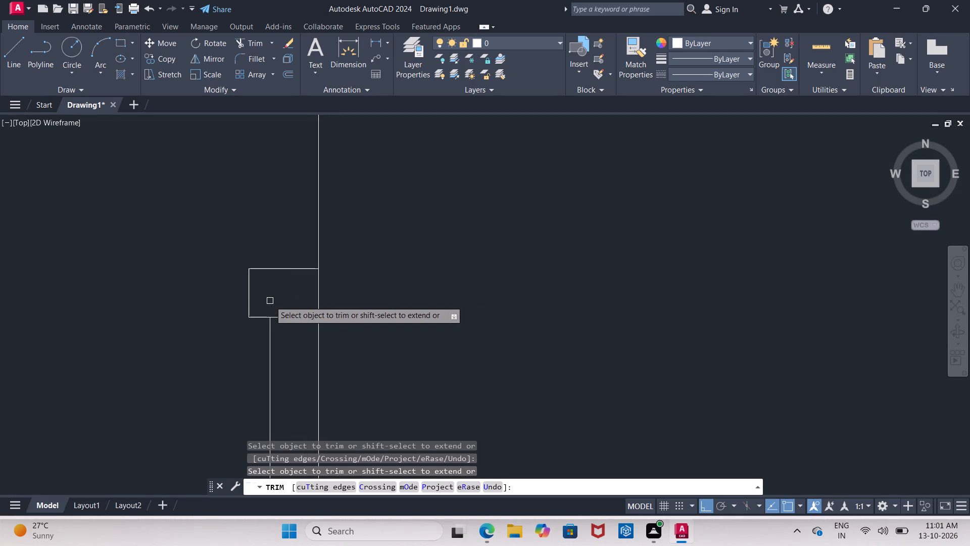
Trim the top exterior wall's inner line between the vertical partition and the right exterior wall.
scroll(270, 301, "down", 5)
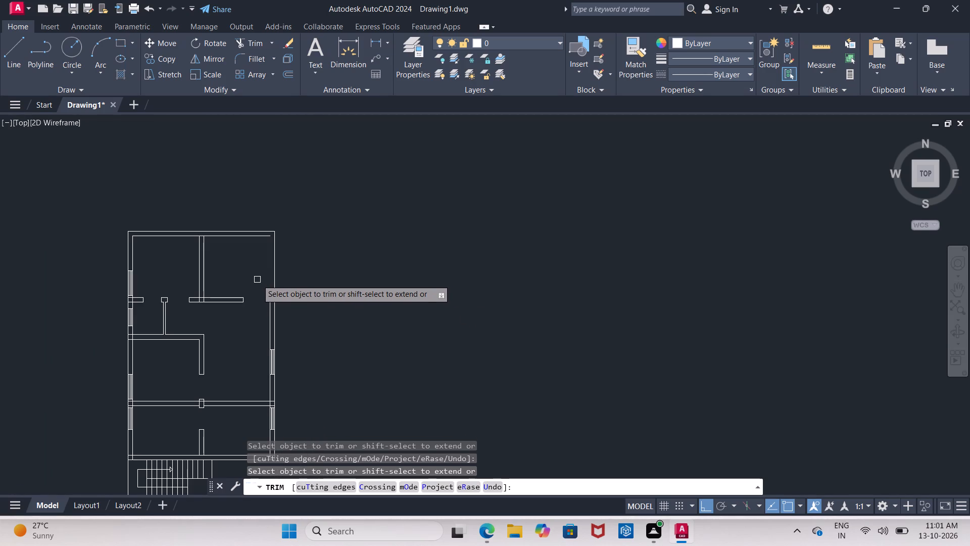
scroll(251, 259, "up", 1)
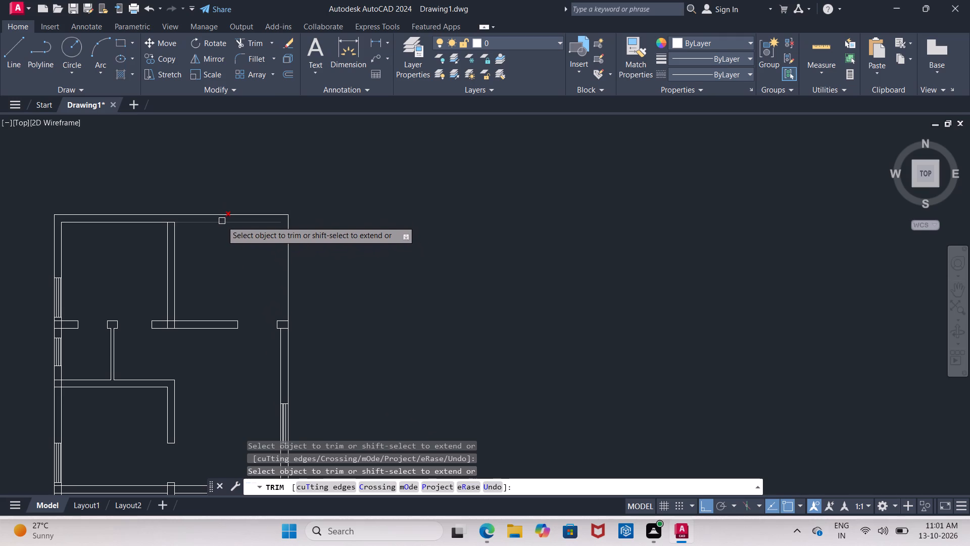
left_click(222, 221)
Trim the cross wall's upper line between the vertical partition's two lines where the walls meet.
scroll(200, 252, "up", 1)
middle_click_drag(200, 252, 255, 270)
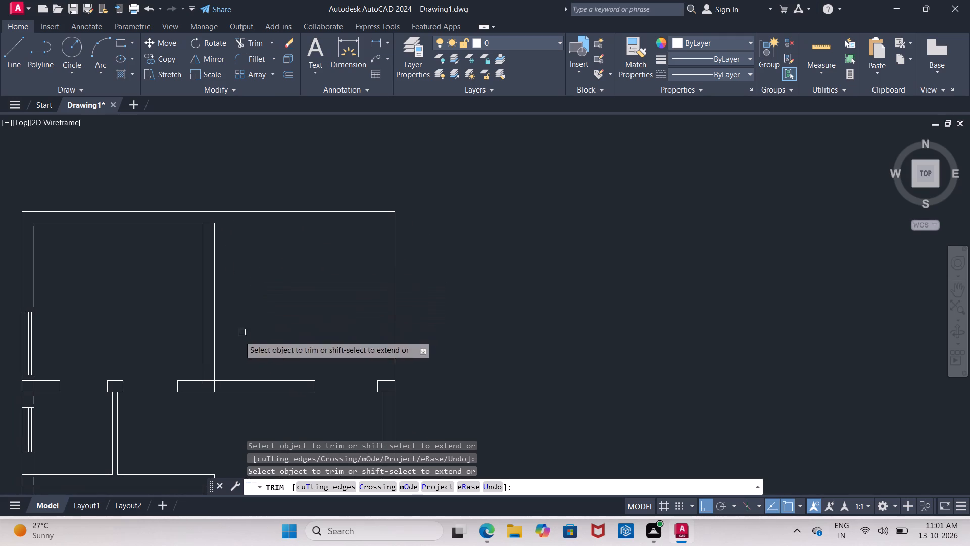
middle_click_drag(237, 338, 271, 342)
middle_click(259, 365)
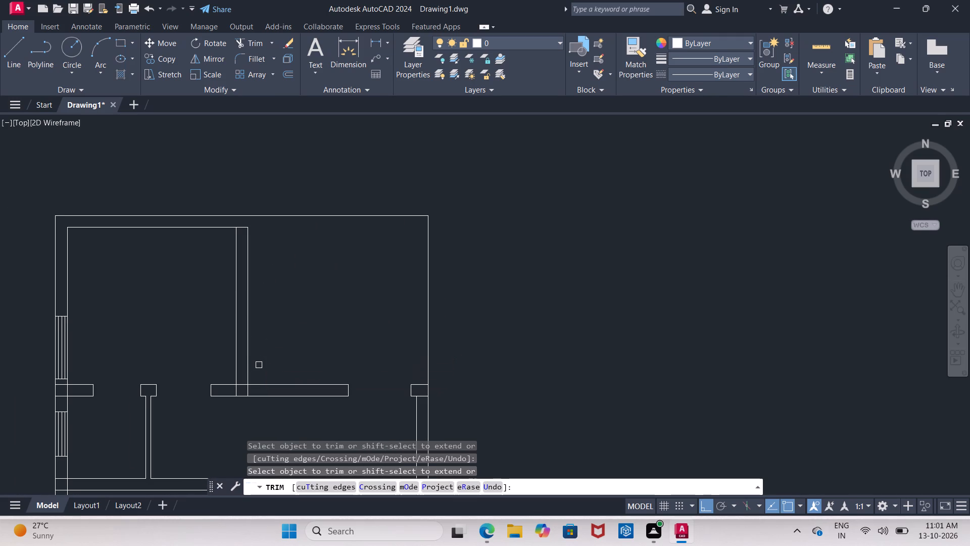
scroll(248, 384, "up", 2)
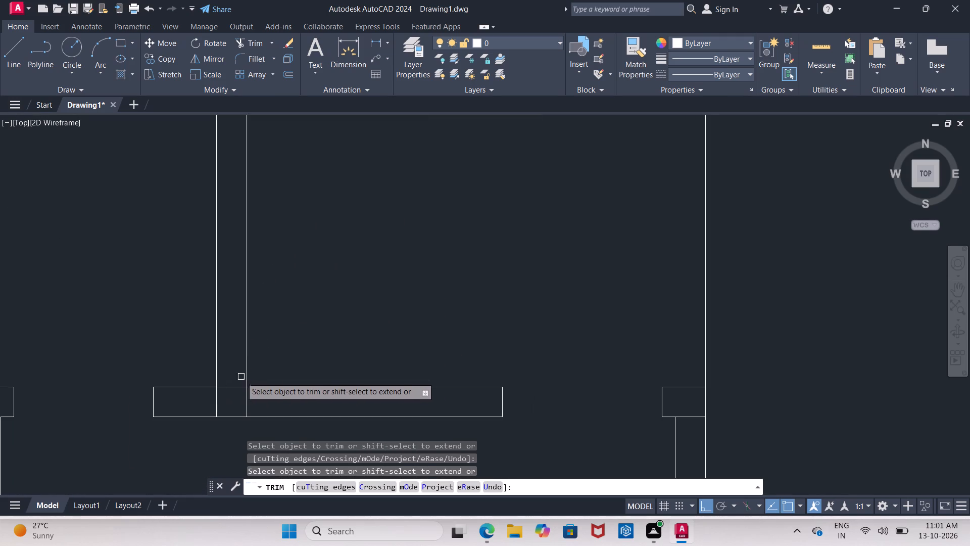
left_click(234, 388)
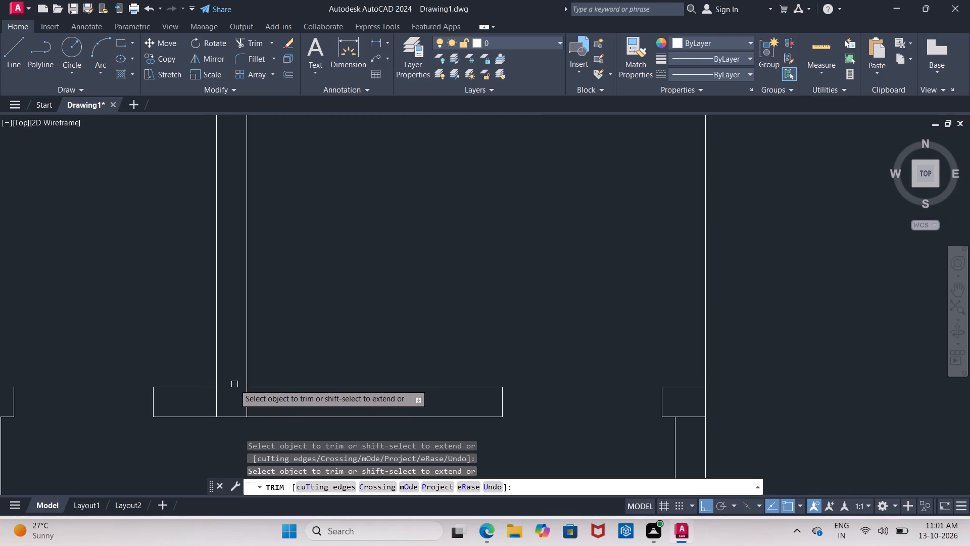
Extend both lines of the vertical partition up to the outer line of the top exterior wall.
middle_click_drag(240, 336, 252, 431)
scroll(270, 384, "down", 2)
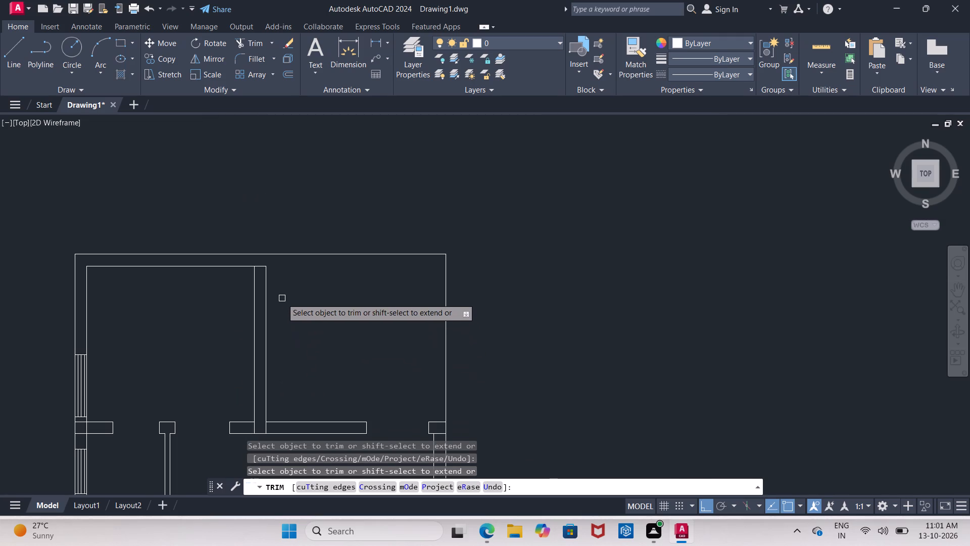
key("Escape")
type("ex")
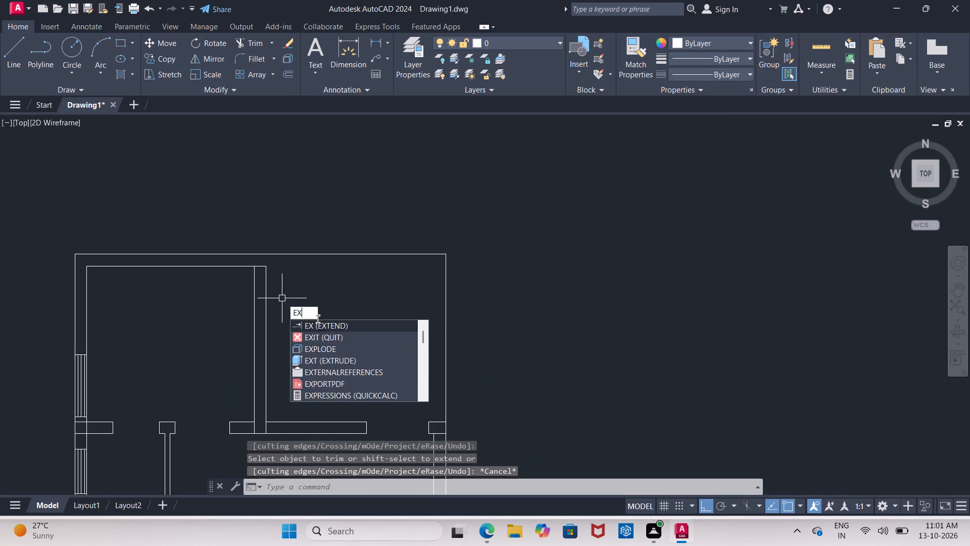
left_click(318, 324)
left_click(266, 306)
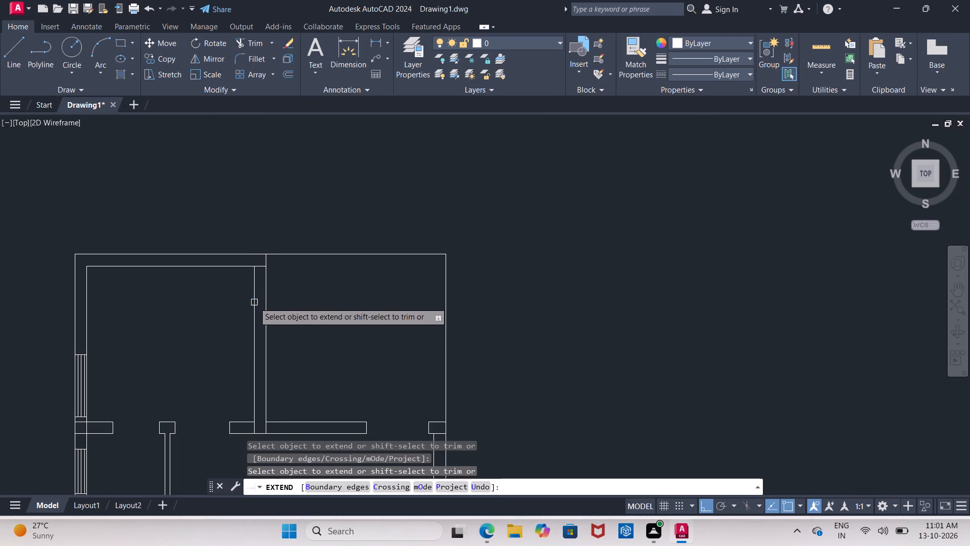
left_click(254, 302)
key("Escape")
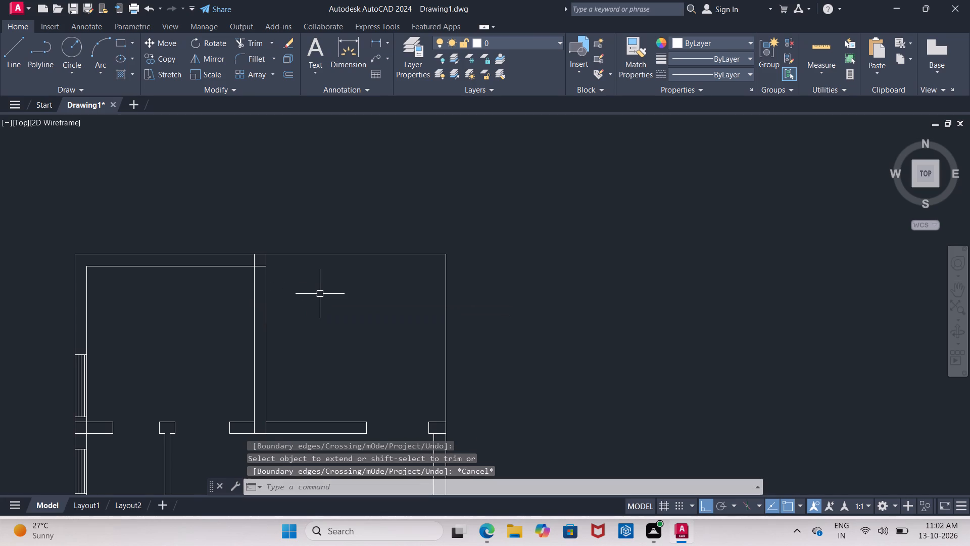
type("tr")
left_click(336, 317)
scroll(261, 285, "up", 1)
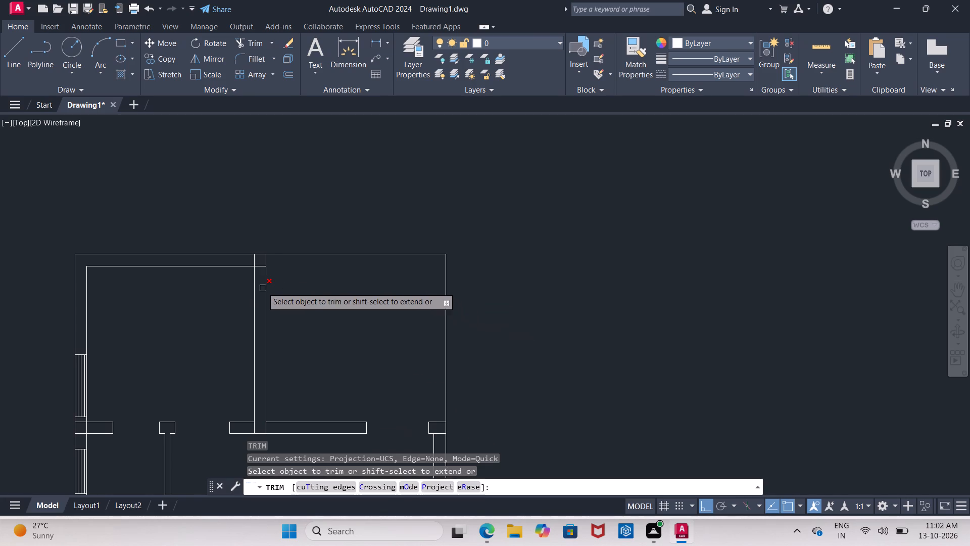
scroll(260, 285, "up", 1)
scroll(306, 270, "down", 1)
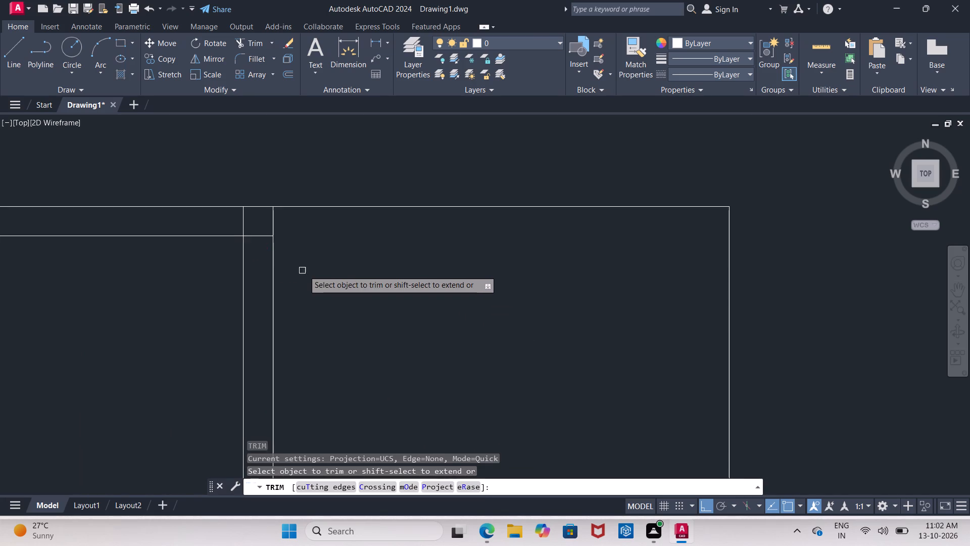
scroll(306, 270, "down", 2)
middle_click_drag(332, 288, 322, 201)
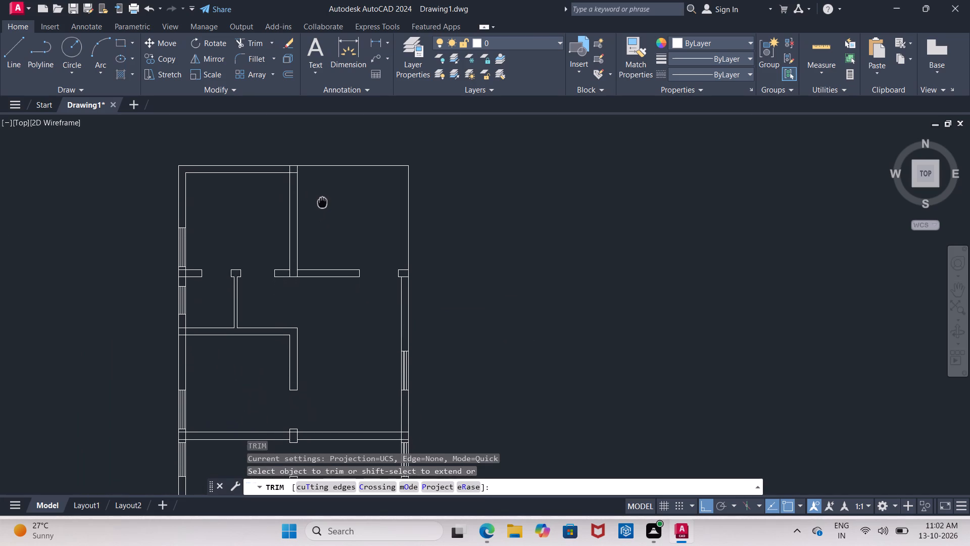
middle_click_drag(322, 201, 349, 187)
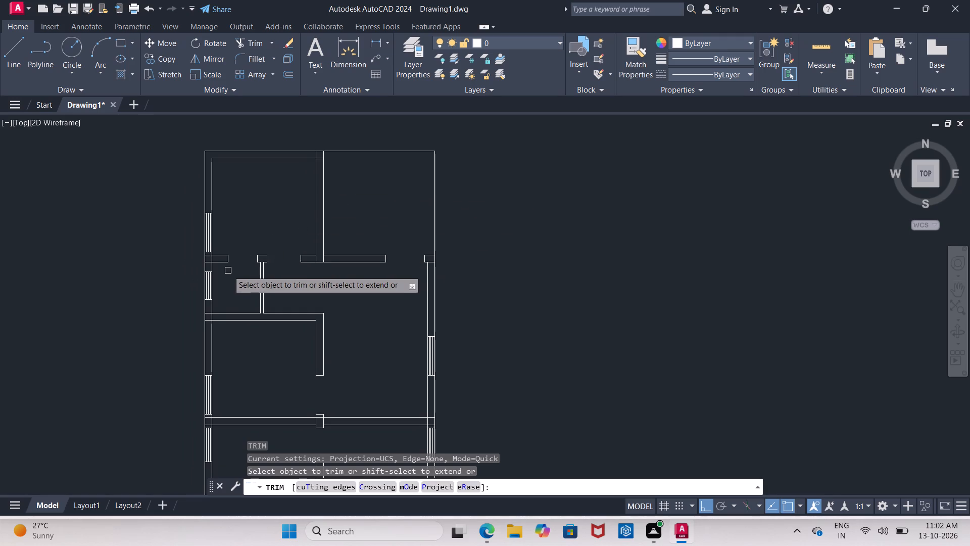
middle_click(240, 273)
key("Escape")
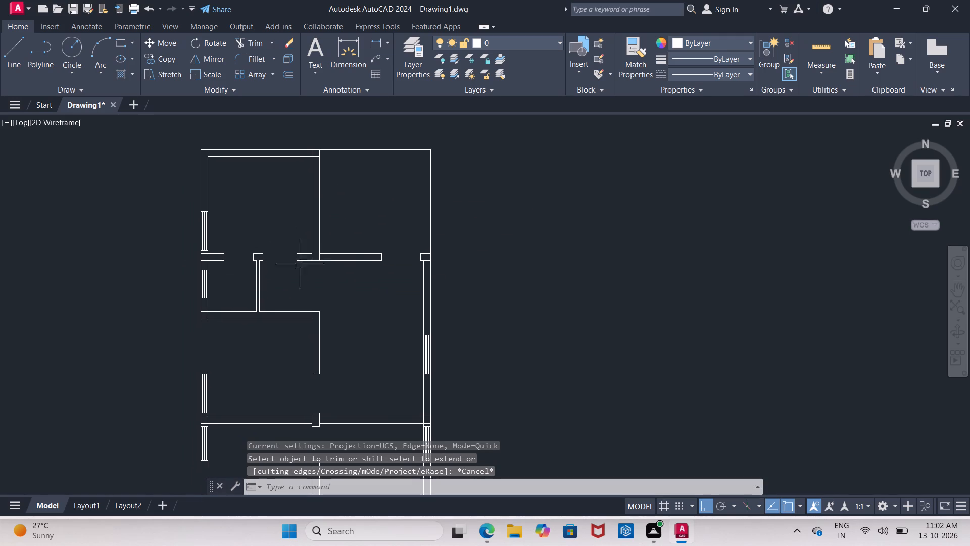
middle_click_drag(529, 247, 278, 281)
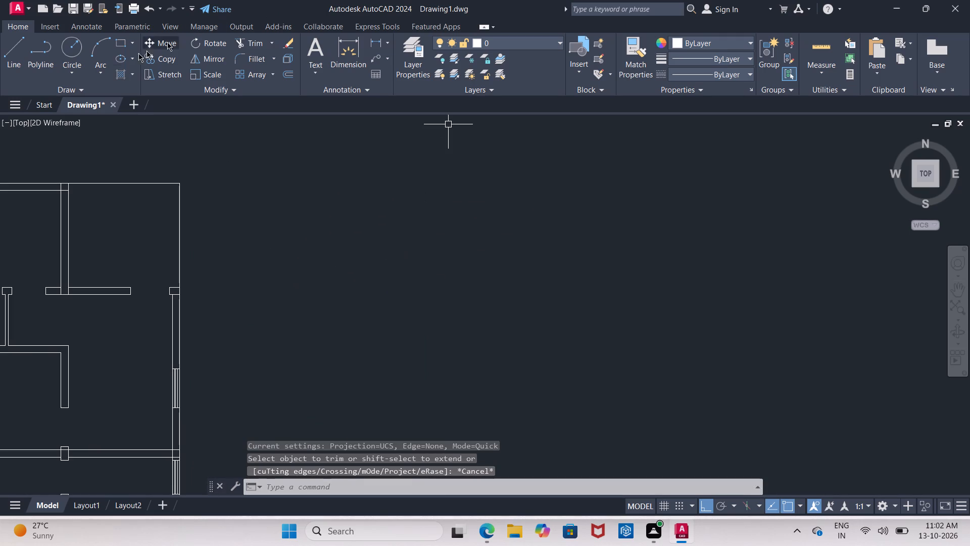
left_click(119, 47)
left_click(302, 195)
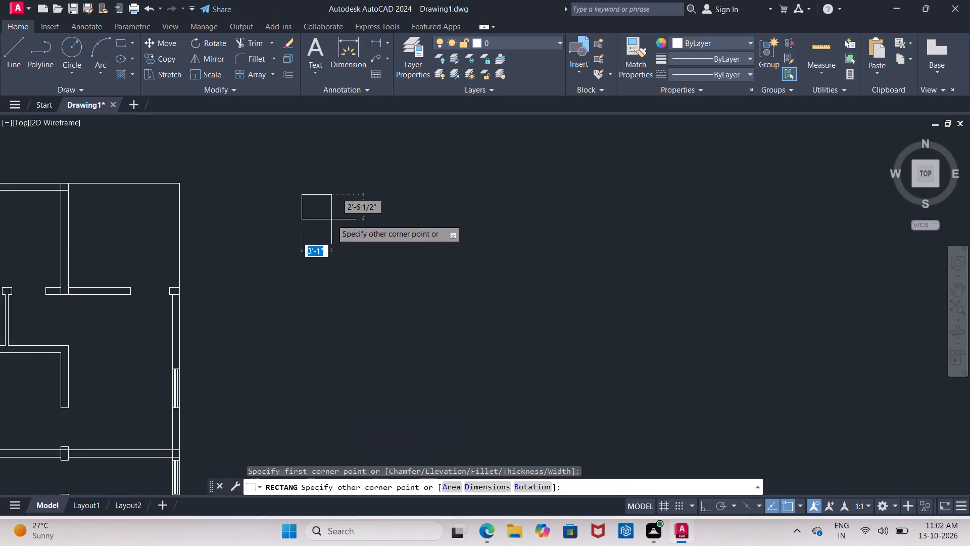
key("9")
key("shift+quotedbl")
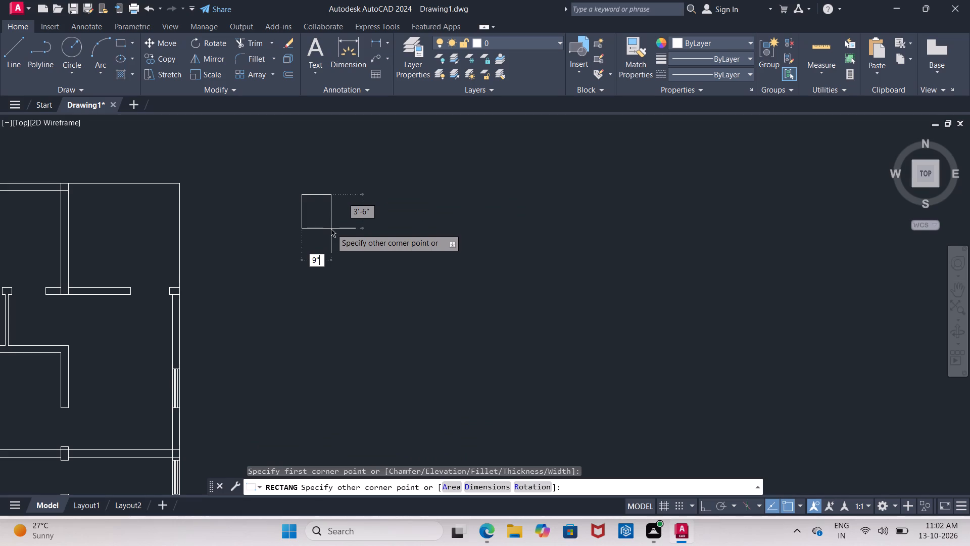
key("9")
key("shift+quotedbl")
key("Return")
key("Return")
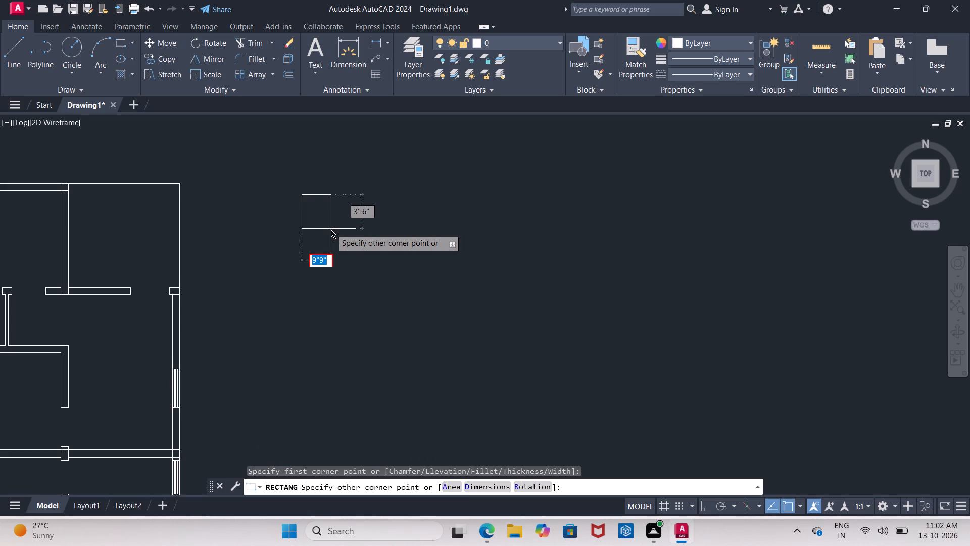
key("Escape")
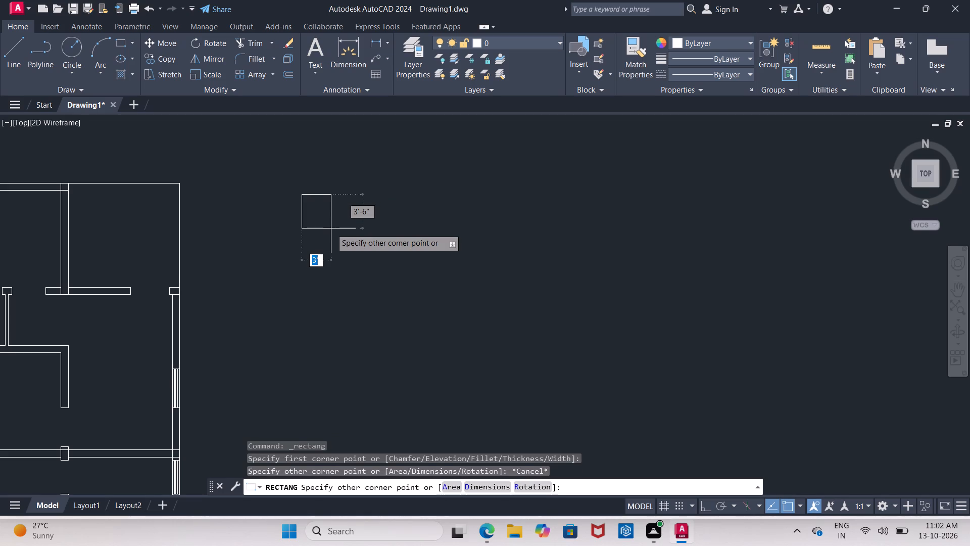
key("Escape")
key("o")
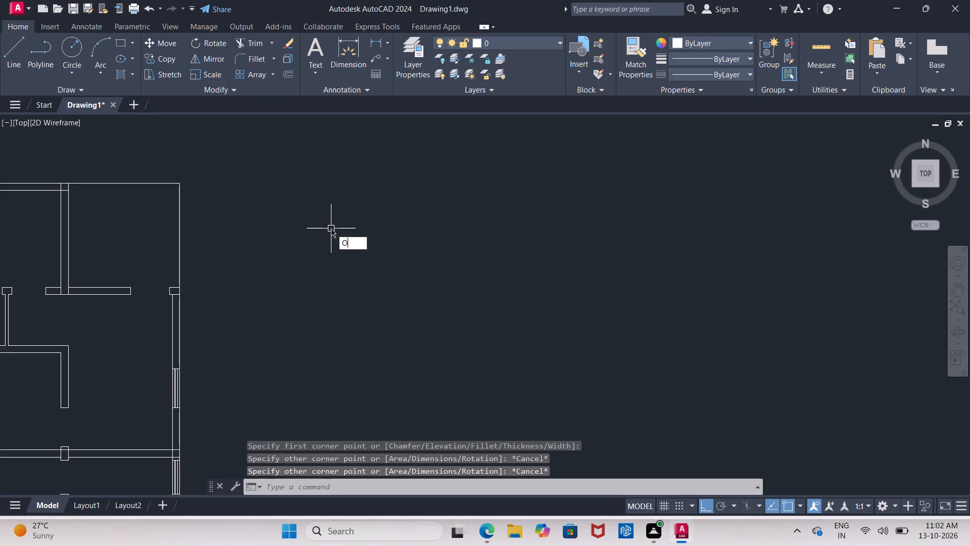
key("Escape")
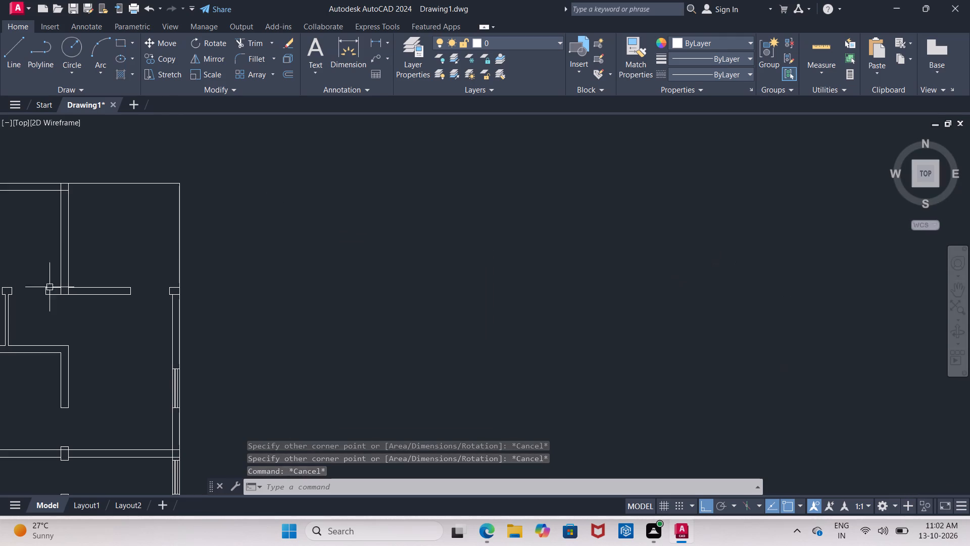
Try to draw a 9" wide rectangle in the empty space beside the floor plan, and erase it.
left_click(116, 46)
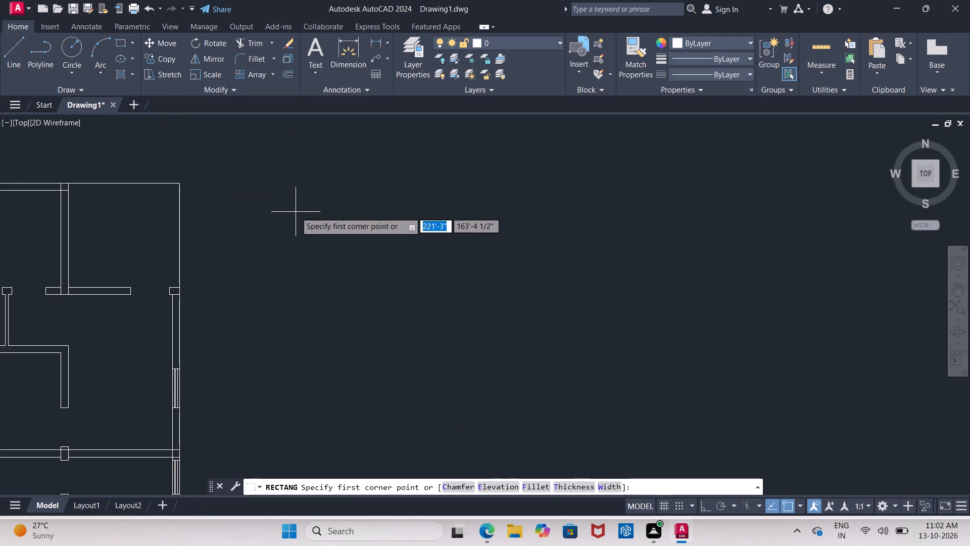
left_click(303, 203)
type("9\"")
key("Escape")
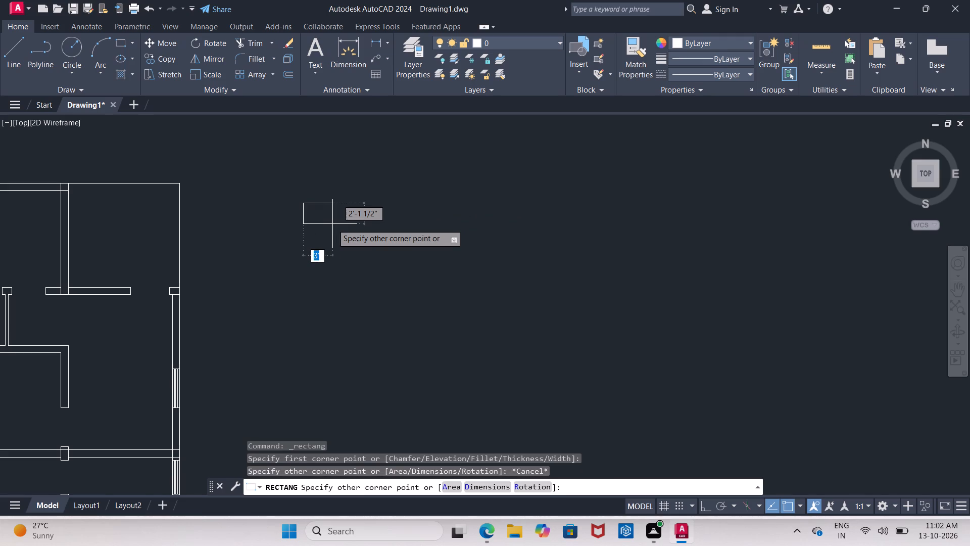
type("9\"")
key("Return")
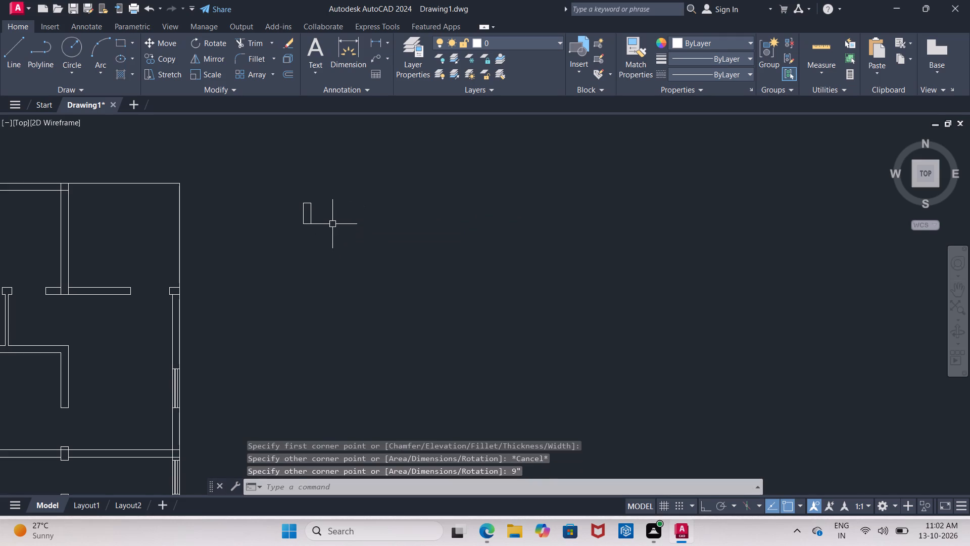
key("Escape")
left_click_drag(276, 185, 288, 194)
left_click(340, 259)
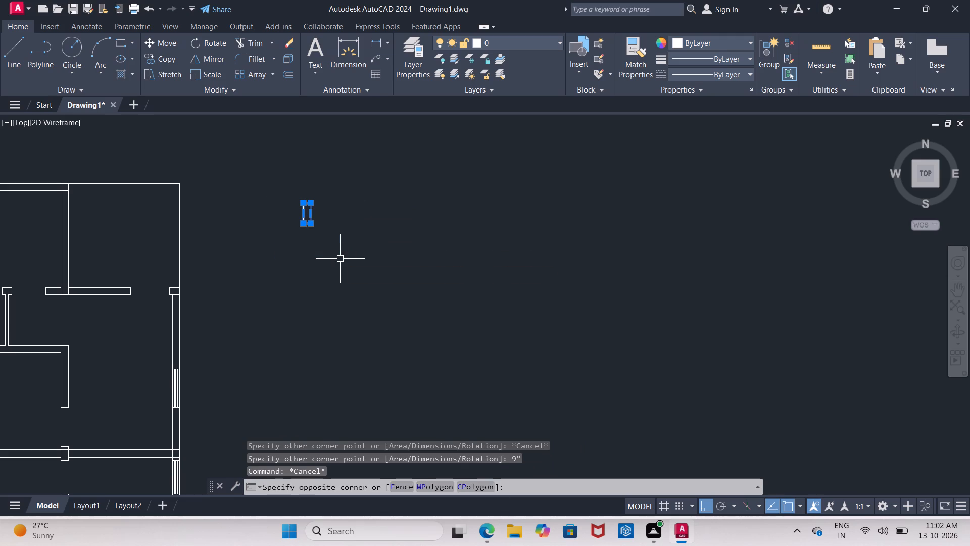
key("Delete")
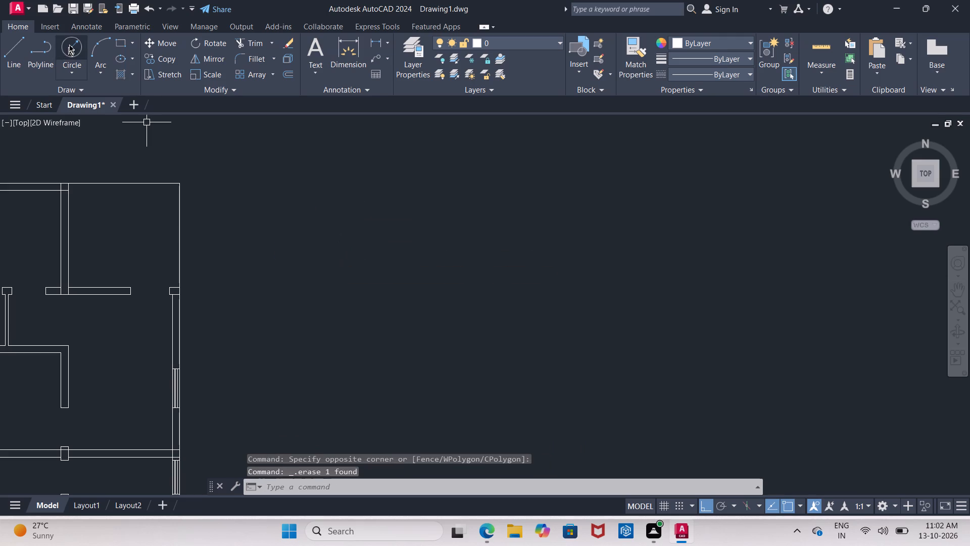
Draw a 9" by 9" square in the empty space to the right of the floor plan.
left_click(122, 41)
left_click(294, 193)
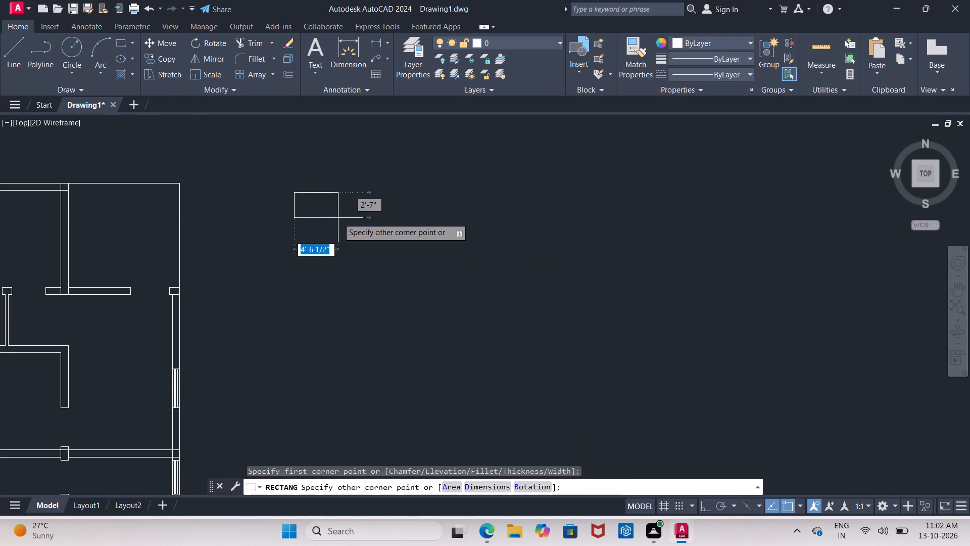
type("9\"")
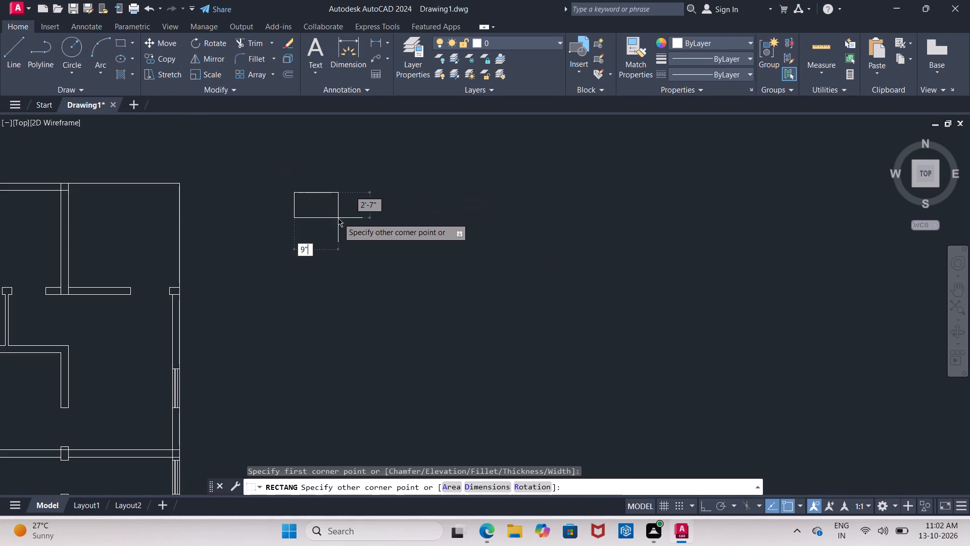
key("Tab")
type("9\"")
key("Return")
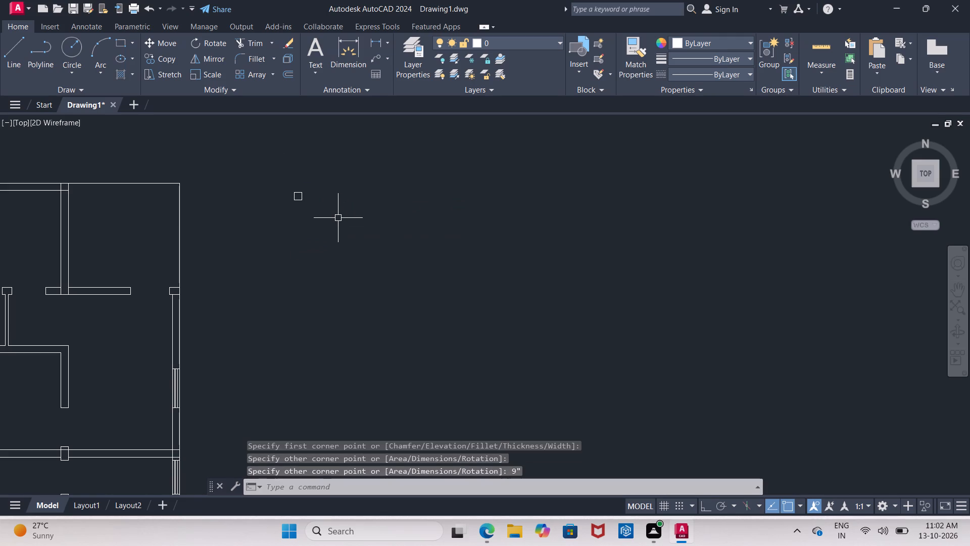
Fill the 9" square with a SOLID hatch.
scroll(276, 166, "up", 1)
left_click(121, 76)
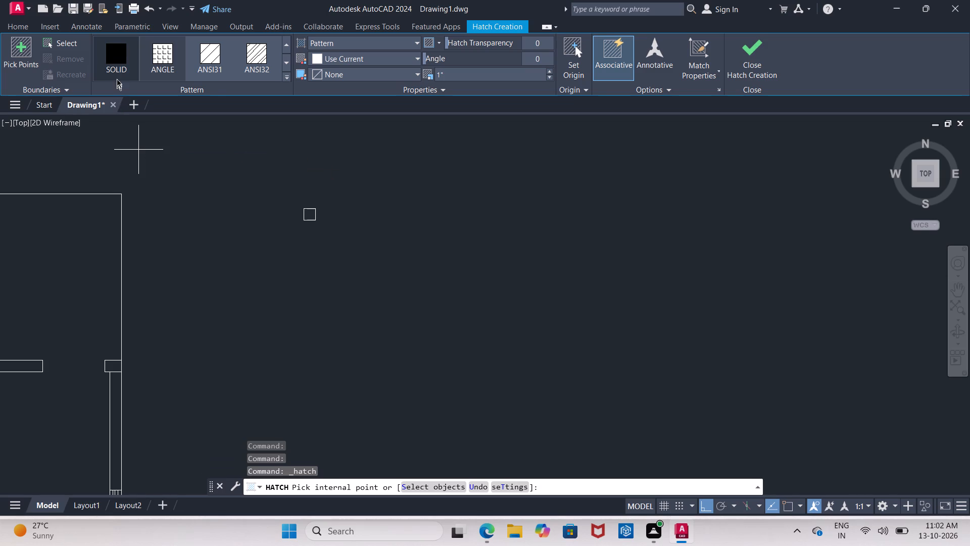
left_click(117, 66)
scroll(291, 225, "up", 2)
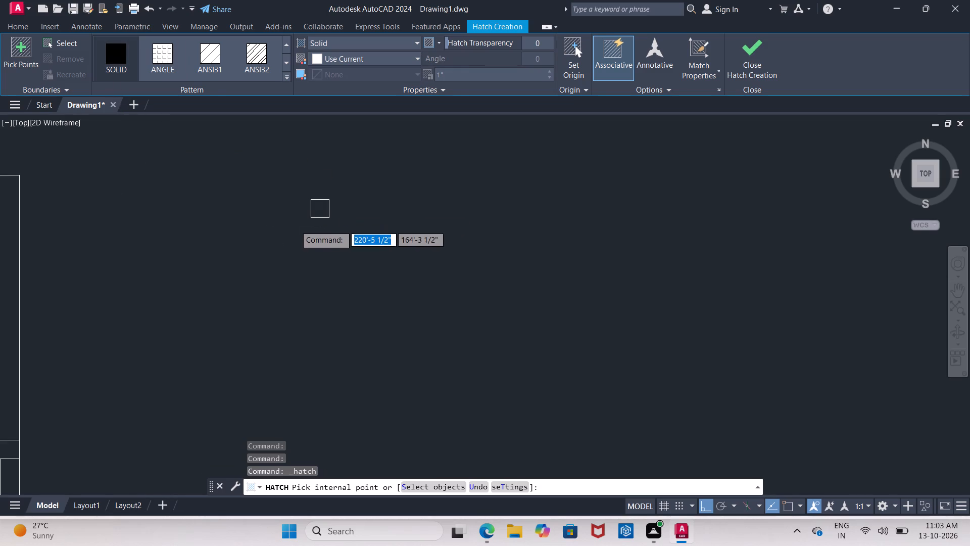
left_click(336, 198)
key("Escape")
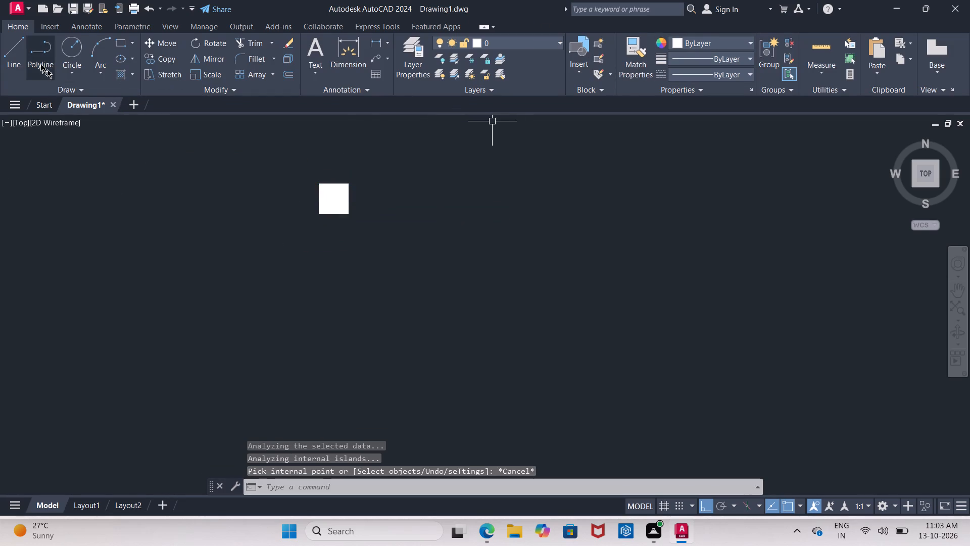
Set the current object colour to Red and draw a horizontal helper line to the right of the filled square.
left_click(750, 41)
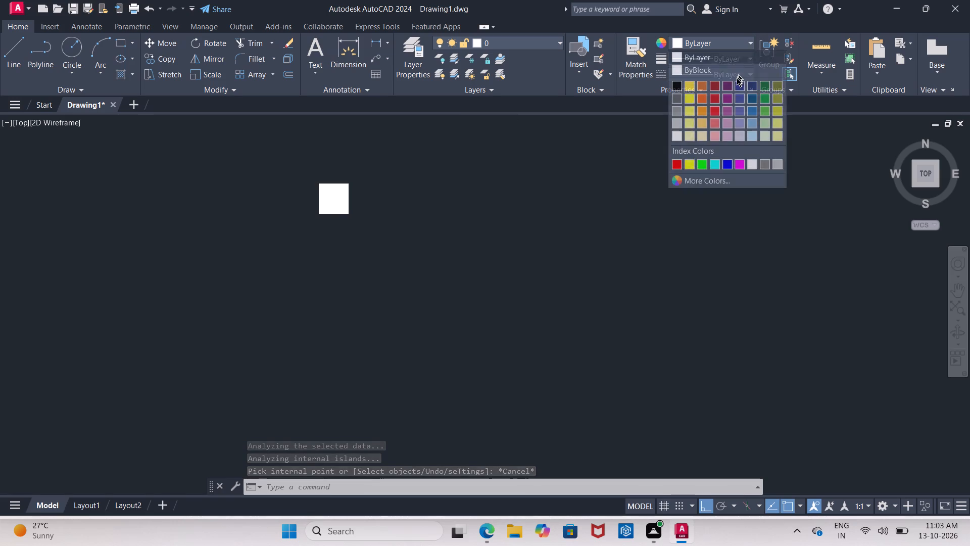
left_click(676, 165)
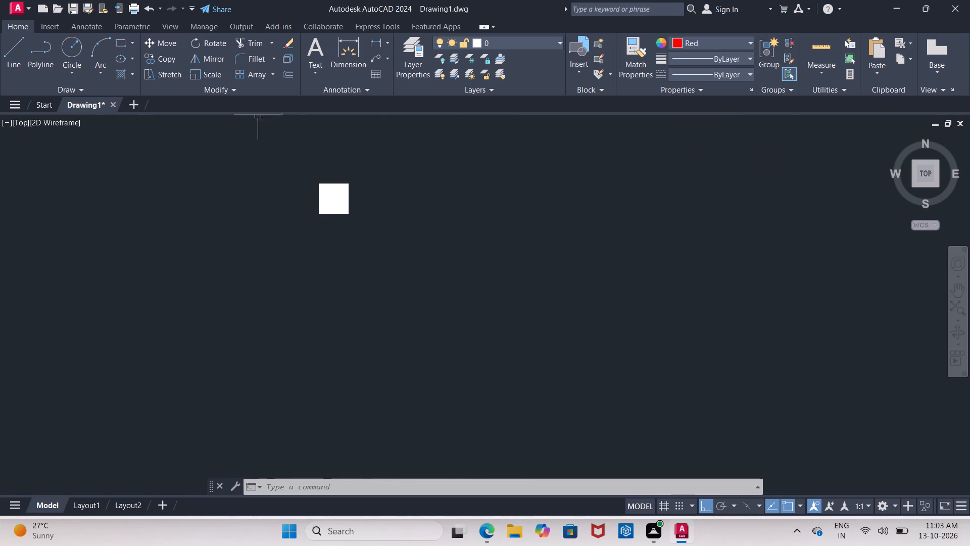
middle_click_drag(641, 211, 481, 252)
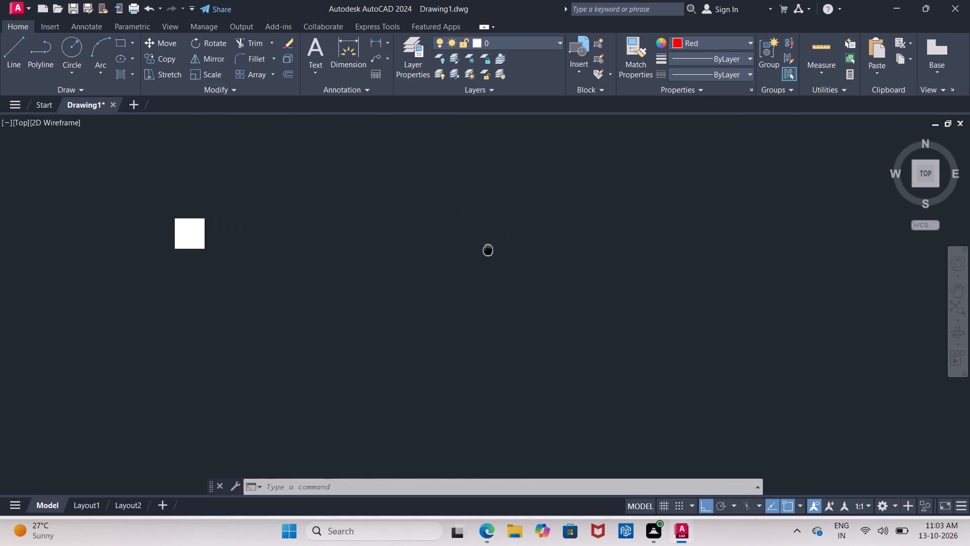
middle_click_drag(481, 252, 479, 253)
left_click(363, 196)
left_click(457, 194)
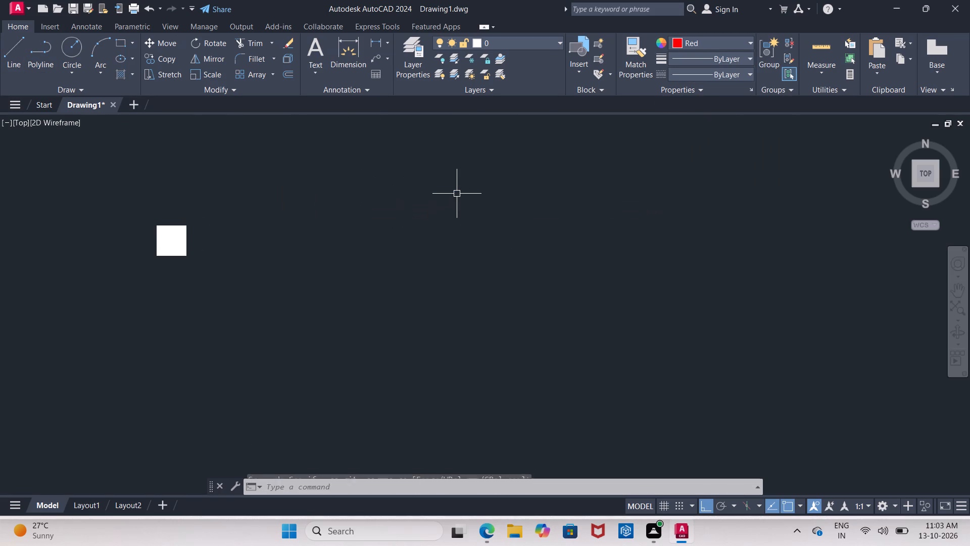
left_click(16, 48)
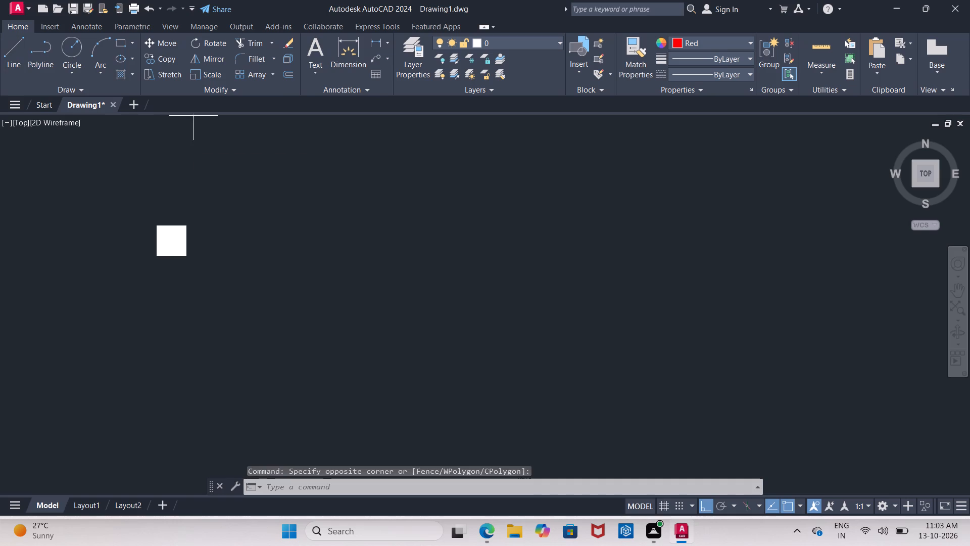
left_click(335, 209)
left_click(528, 191)
key("Escape")
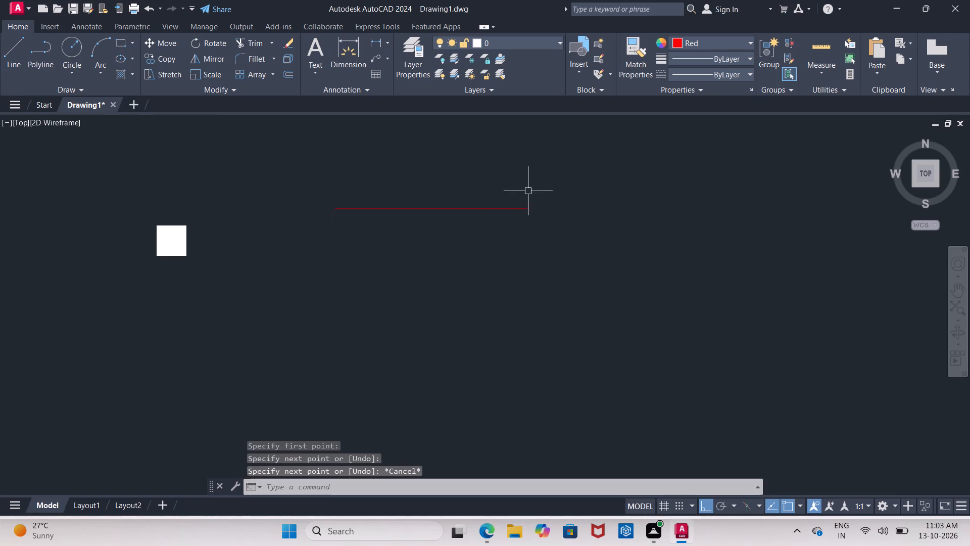
Match the red helper line's properties onto the square's solid hatch.
left_click(631, 54)
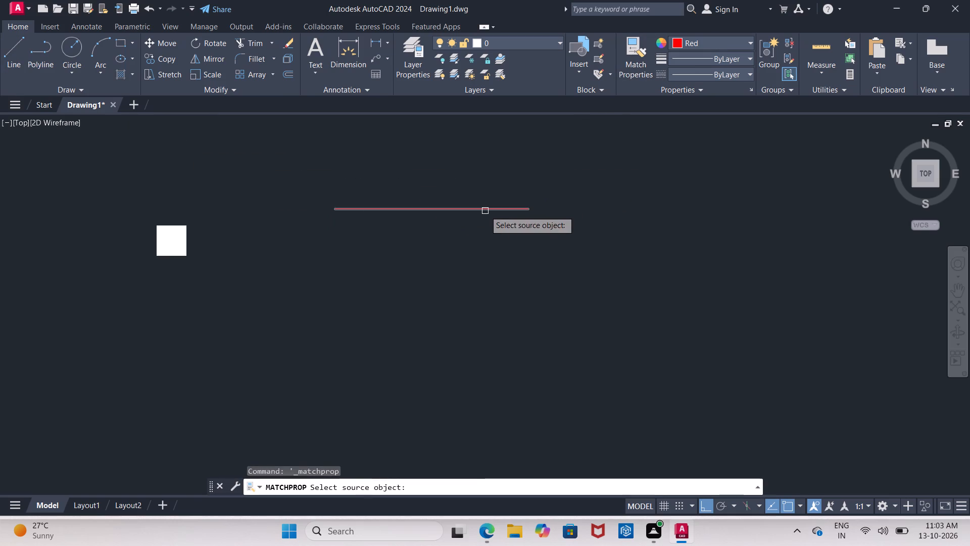
left_click(485, 211)
left_click(177, 241)
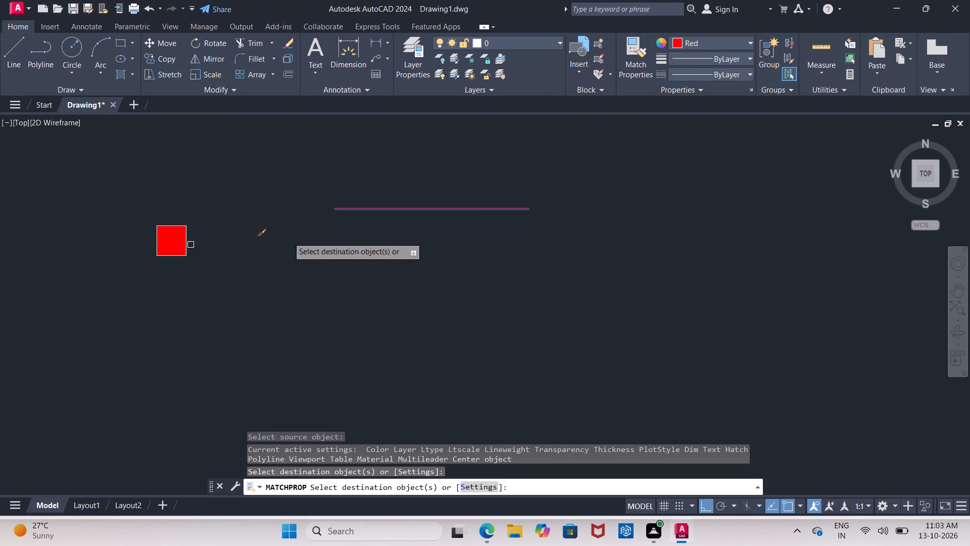
key("Escape")
Erase the red helper line and set the current object colour back to ByLayer.
left_click(376, 206)
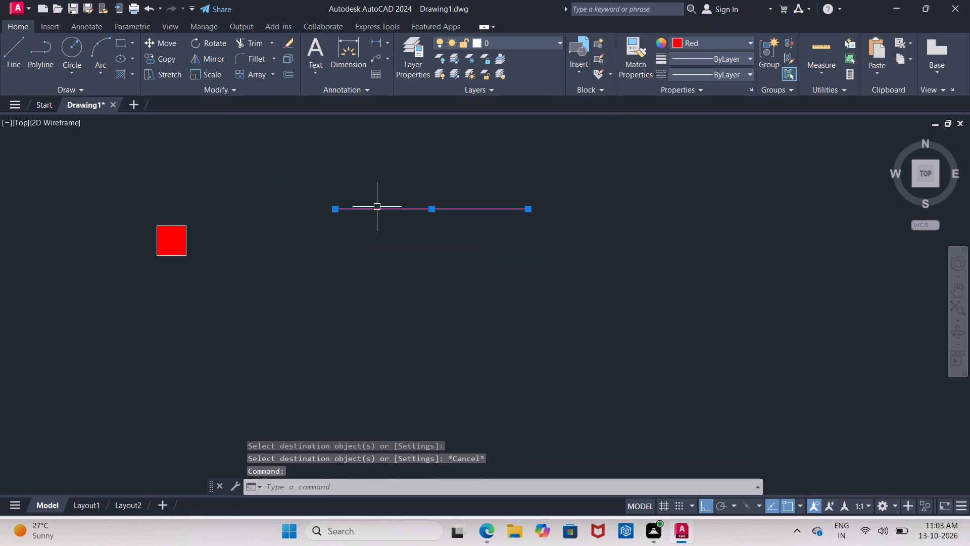
key("Delete")
left_click(743, 41)
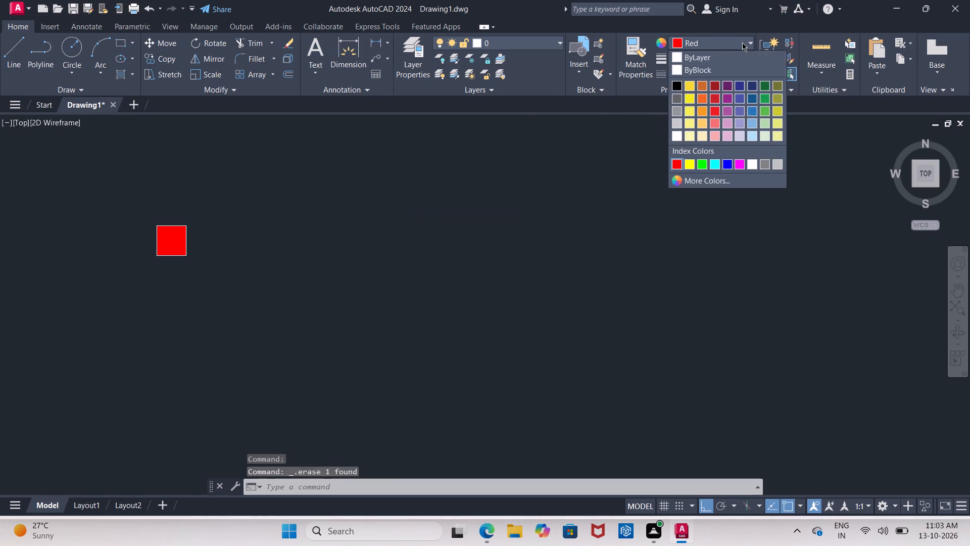
left_click(675, 61)
Copy the red-filled square by its upper-right corner, with Ortho off, onto the plan's top-right outer corner and the top wall's middle junction.
scroll(614, 176, "down", 3)
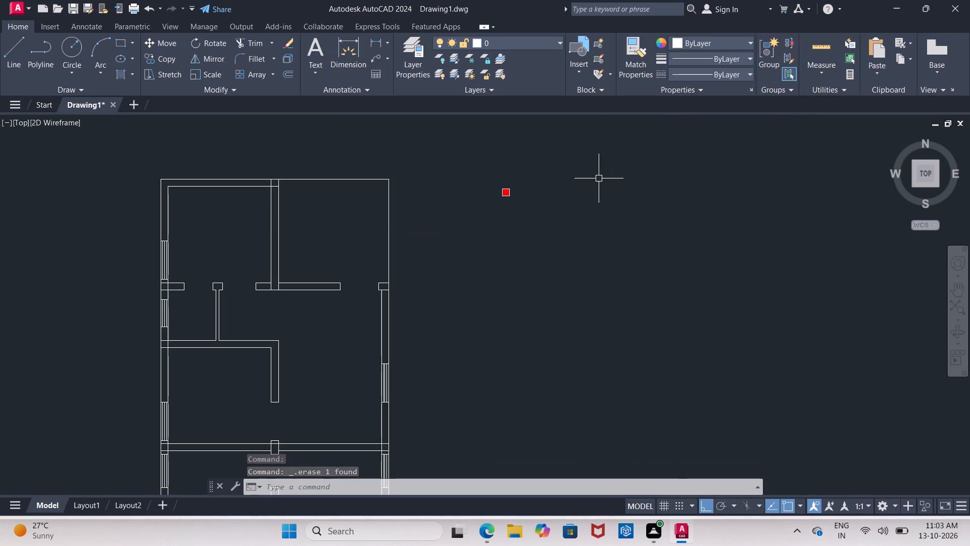
scroll(498, 178, "up", 1)
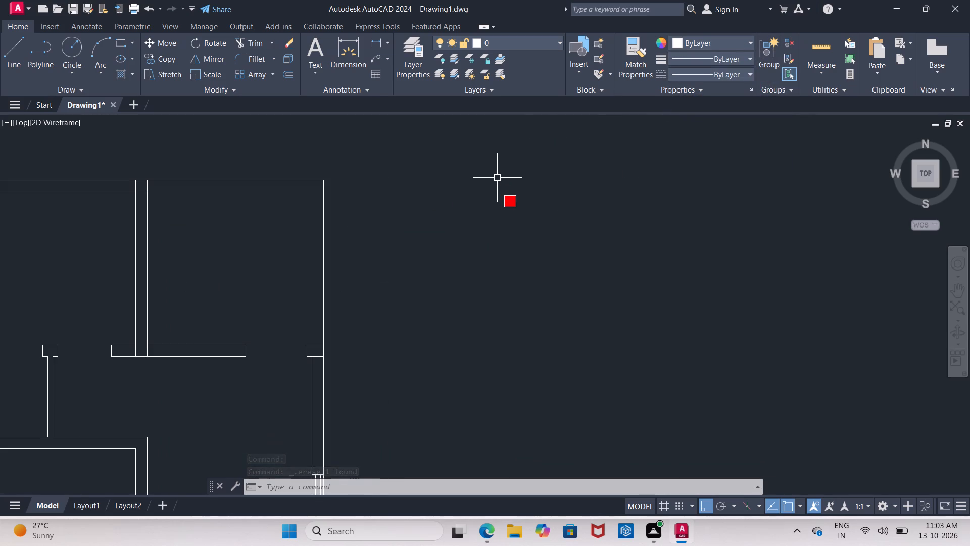
left_click(497, 178)
left_click(540, 225)
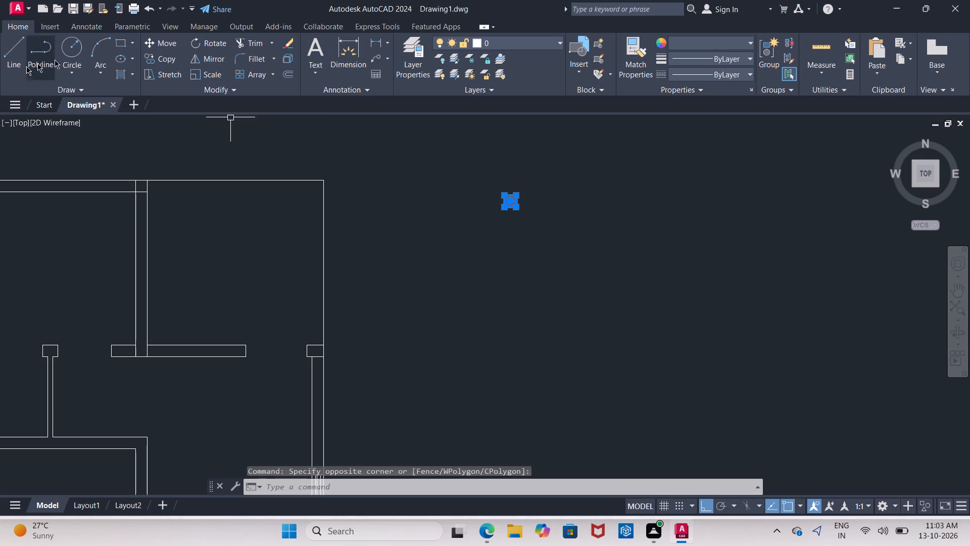
left_click(154, 65)
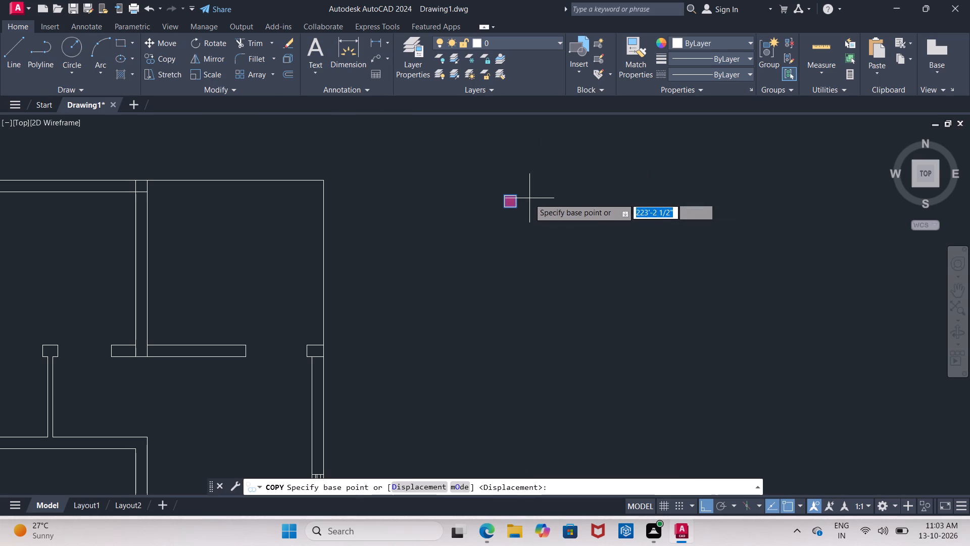
left_click(515, 195)
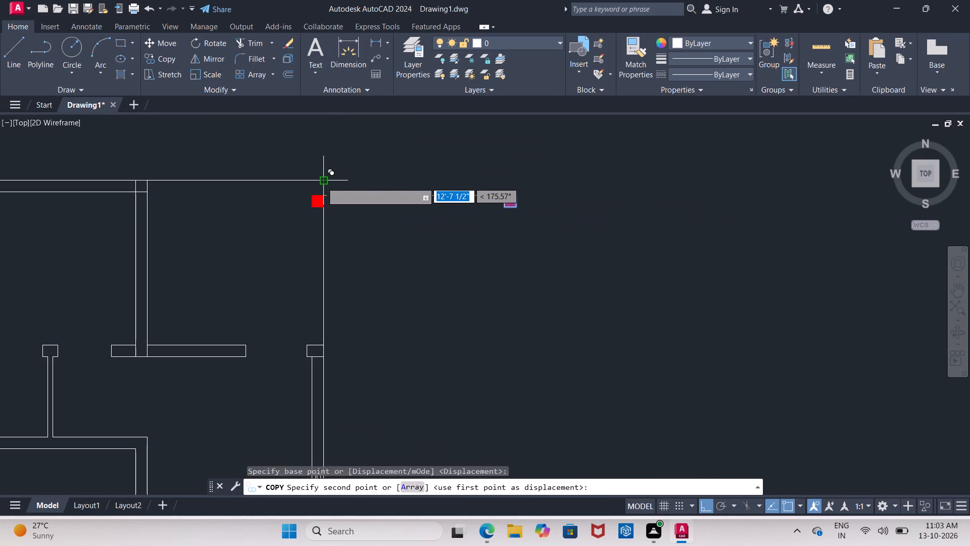
key("ctrl+z")
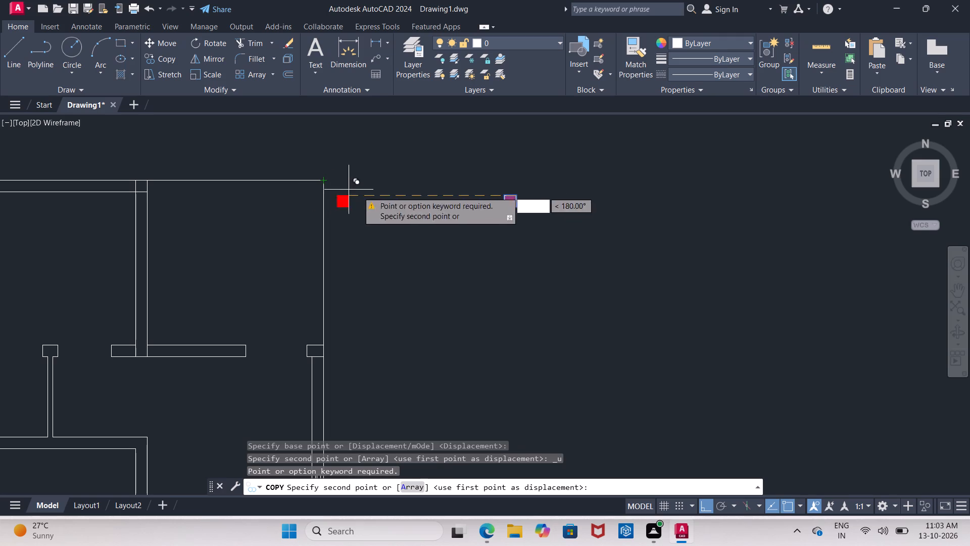
scroll(301, 185, "up", 3)
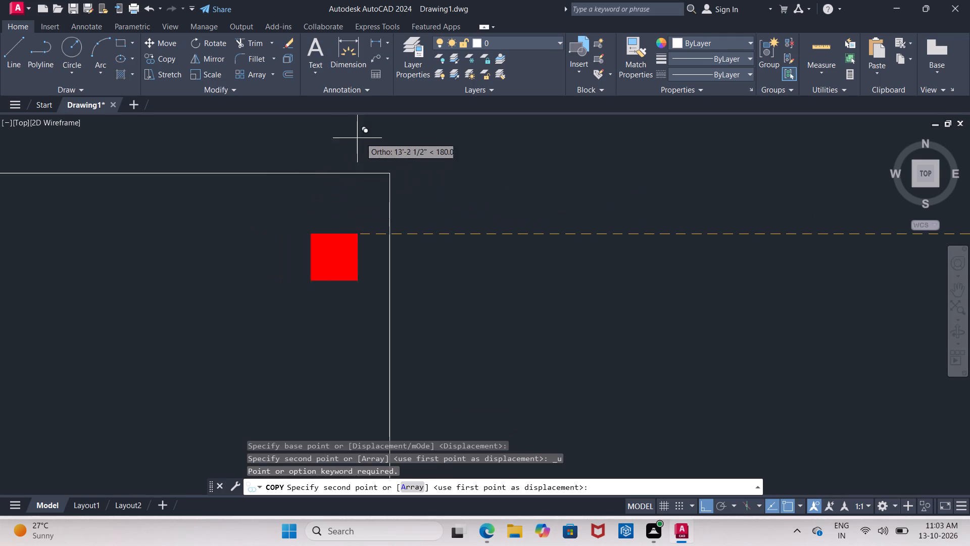
left_click(709, 505)
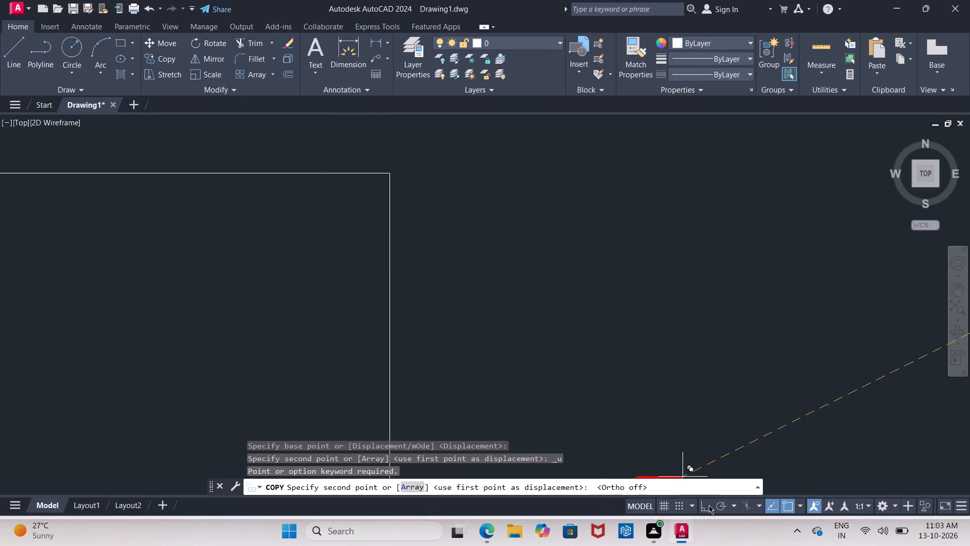
left_click(392, 174)
scroll(394, 174, "down", 3)
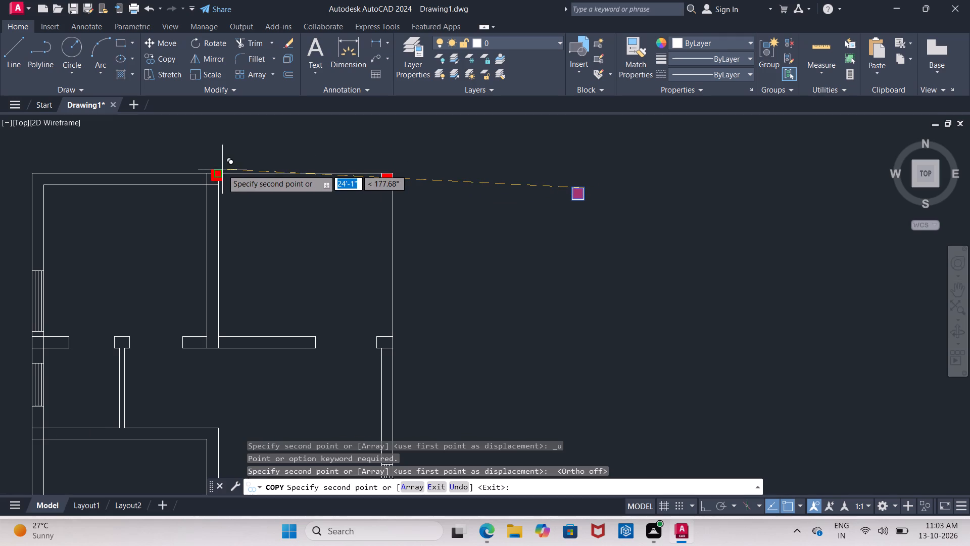
scroll(209, 171, "up", 2)
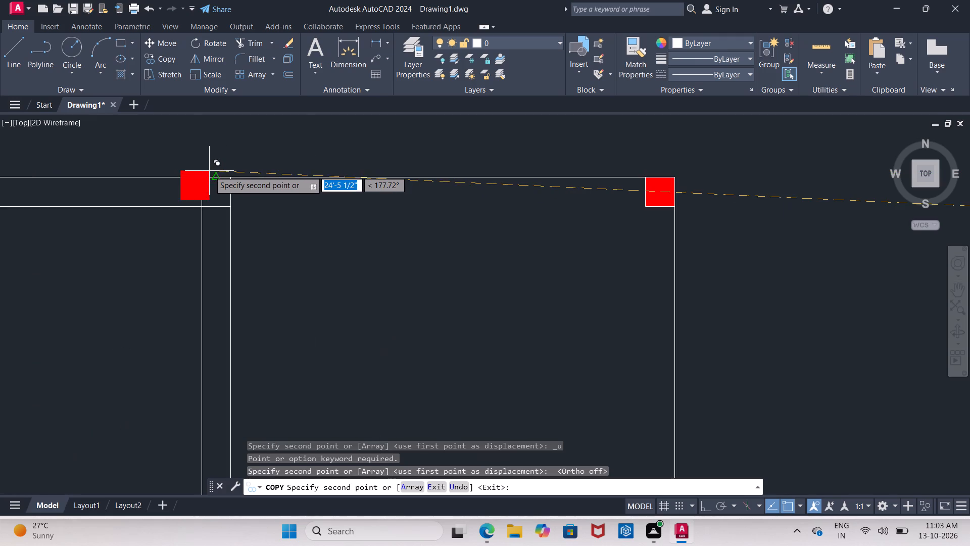
scroll(209, 171, "up", 1)
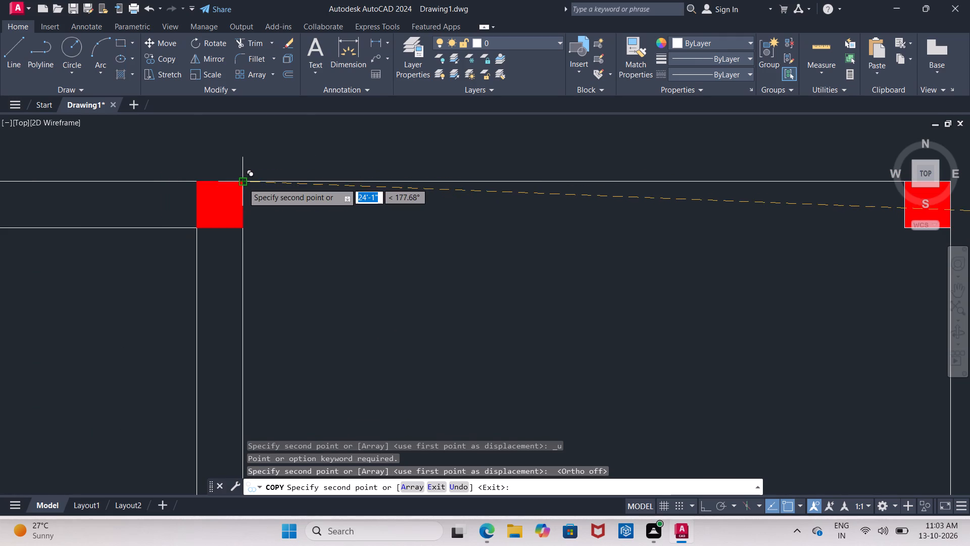
left_click(243, 183)
Place another copy with its upper-right corner on the plan's top-left outer corner and end the copying.
scroll(243, 183, "down", 3)
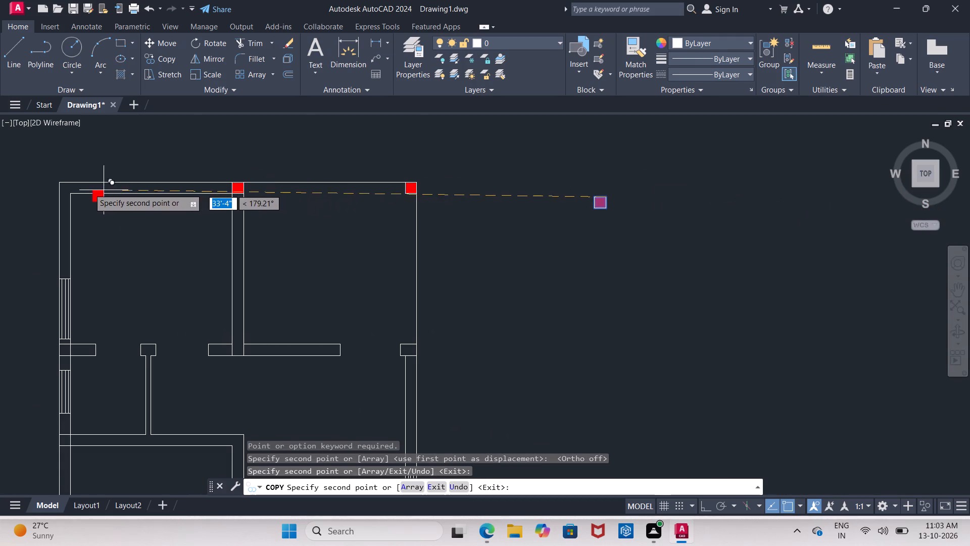
scroll(80, 188, "up", 2)
middle_click_drag(80, 188, 192, 196)
scroll(137, 196, "up", 2)
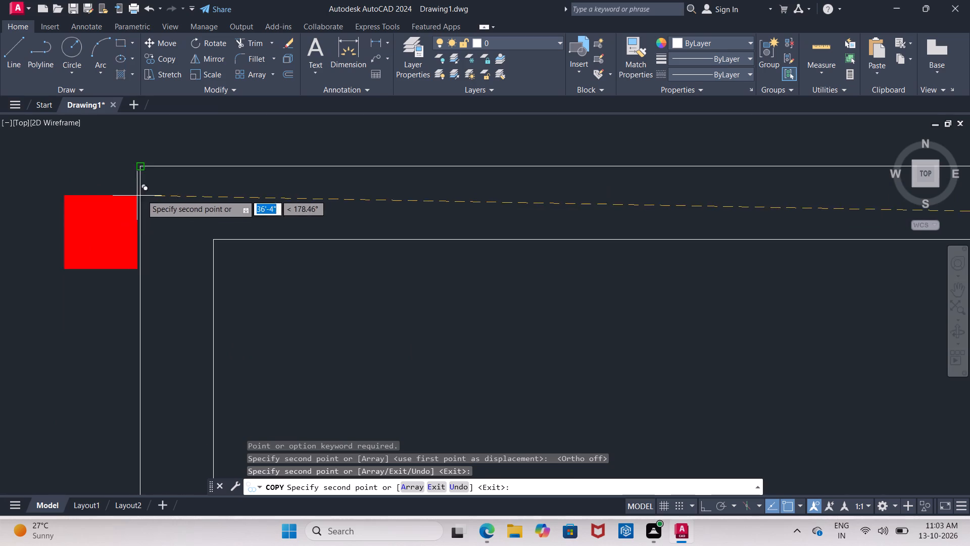
left_click(213, 166)
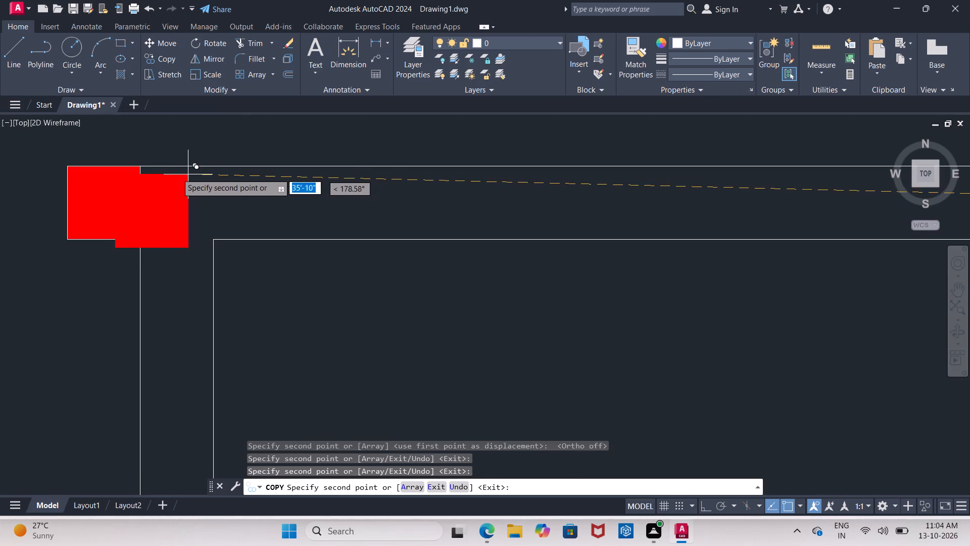
key("Escape")
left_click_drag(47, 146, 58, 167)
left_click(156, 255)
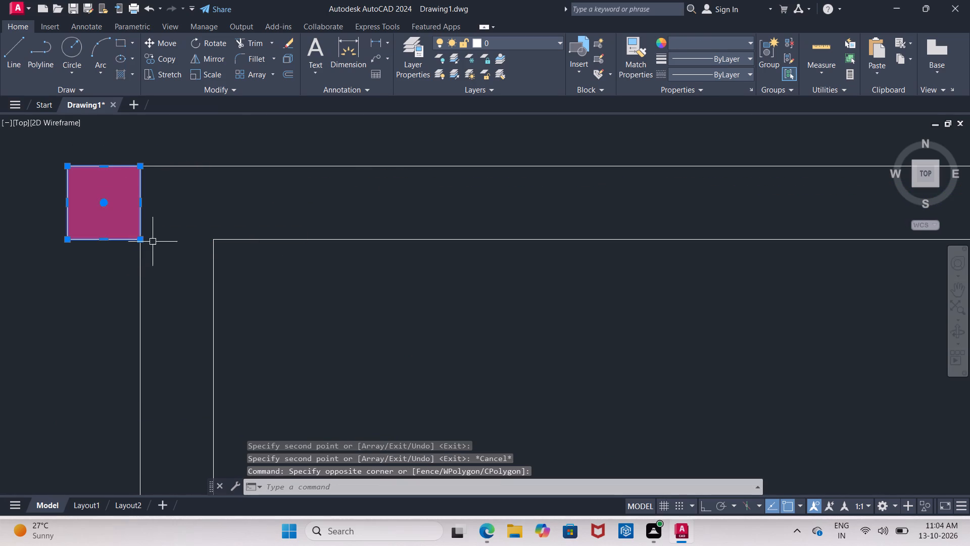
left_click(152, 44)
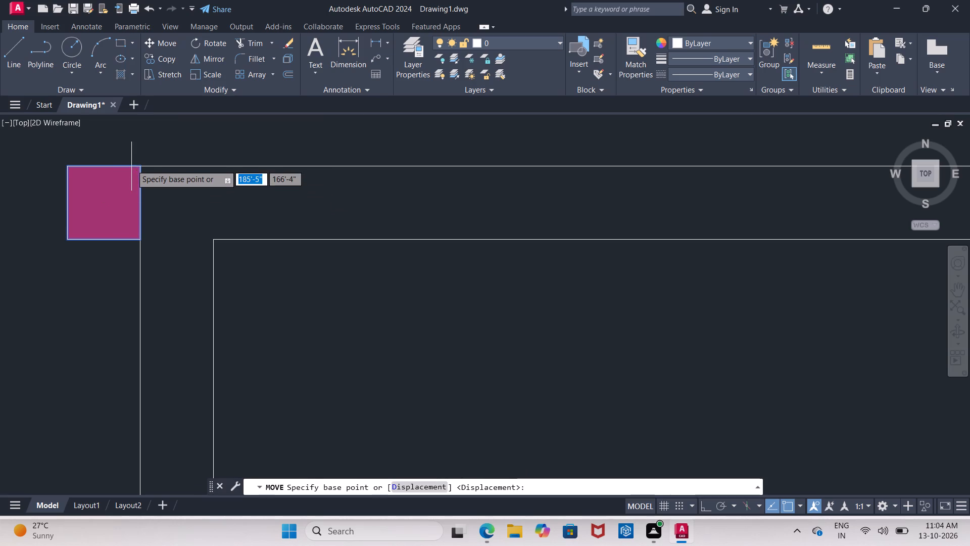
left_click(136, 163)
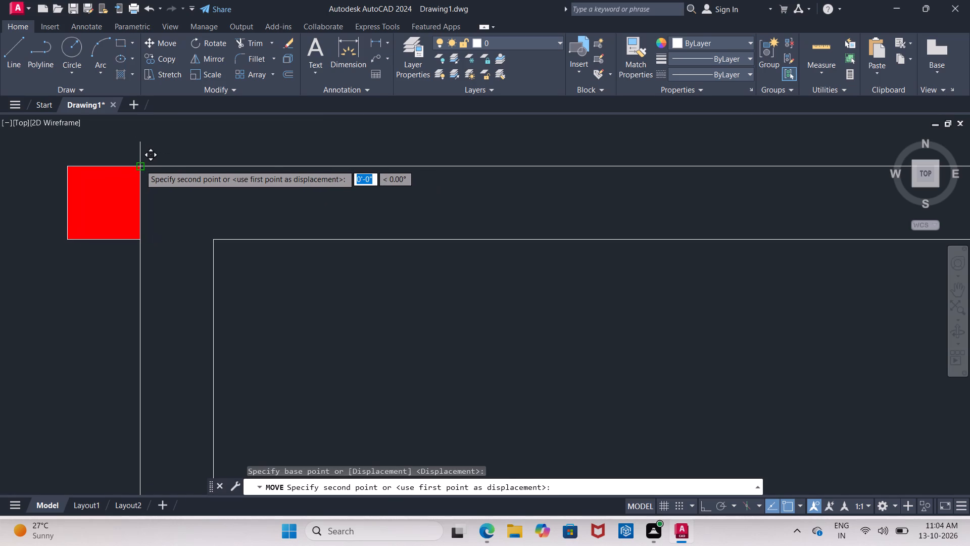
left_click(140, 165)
Move the red square outside the top-left corner by its upper-left corner onto the plan's top-left outer corner.
left_click(52, 157)
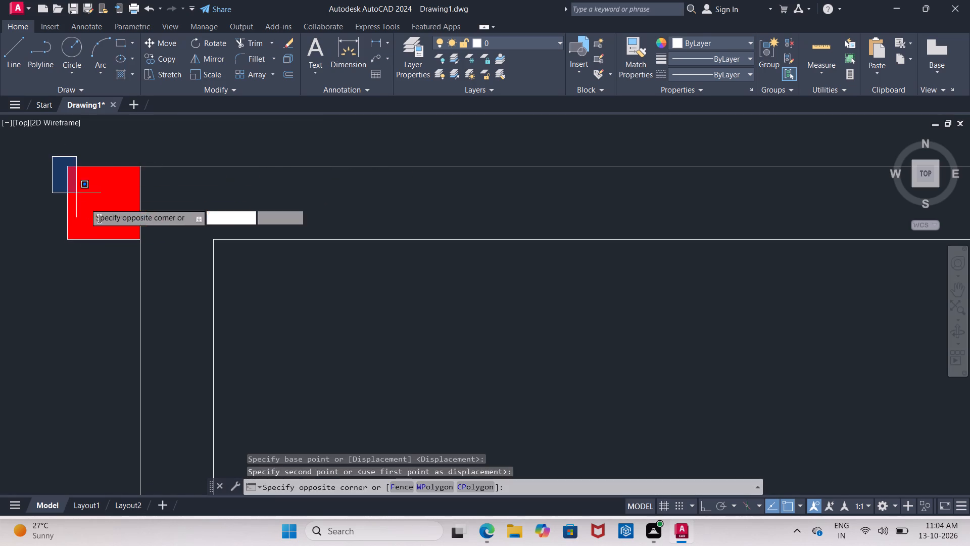
left_click(147, 256)
left_click(158, 49)
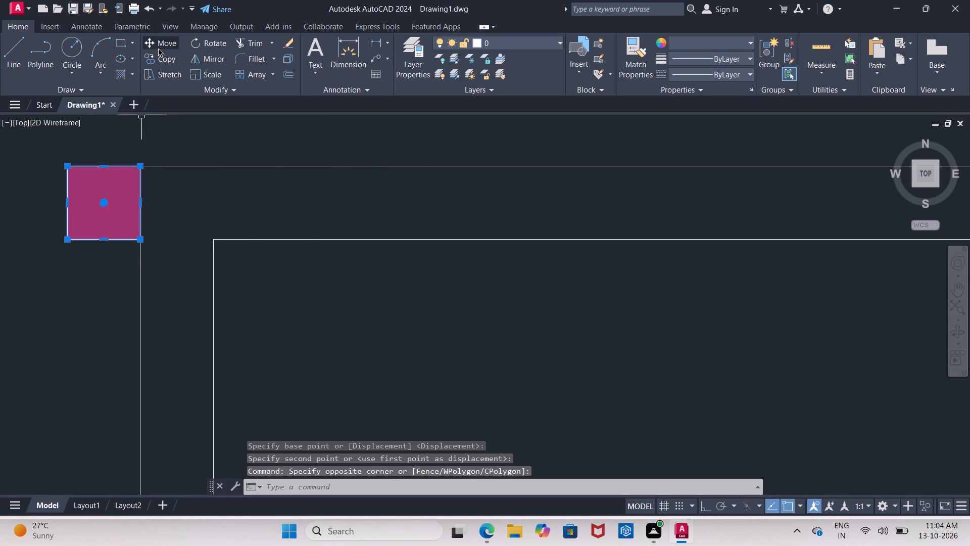
left_click(66, 163)
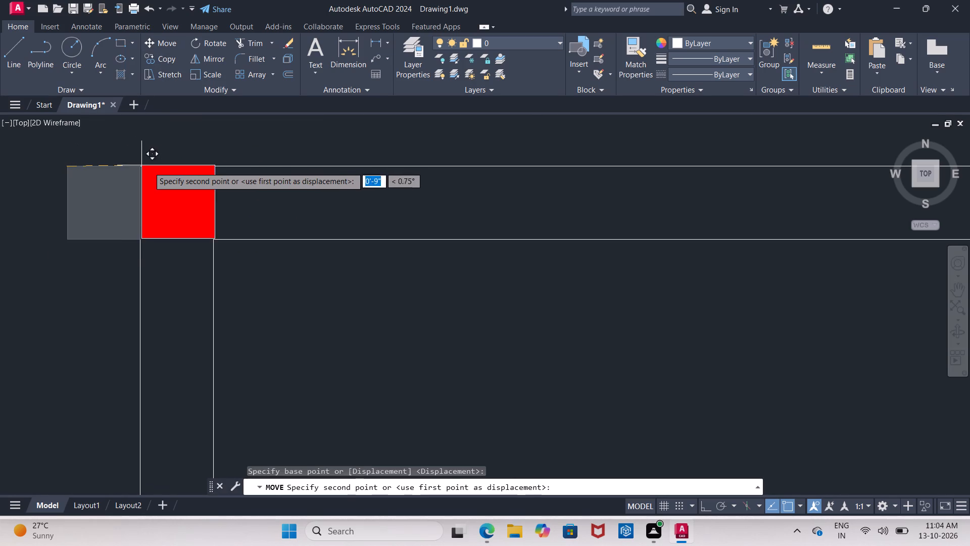
left_click(138, 168)
Copy the top-left corner square by its upper-right corner onto the left outer wall's junction with the first inner horizontal wall.
scroll(138, 168, "down", 2)
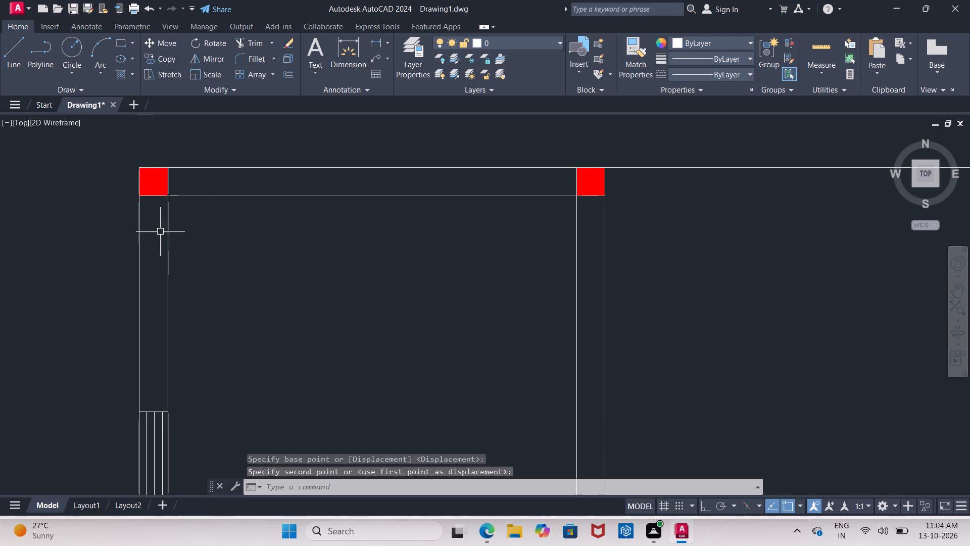
middle_click_drag(176, 284, 181, 220)
scroll(181, 220, "down", 2)
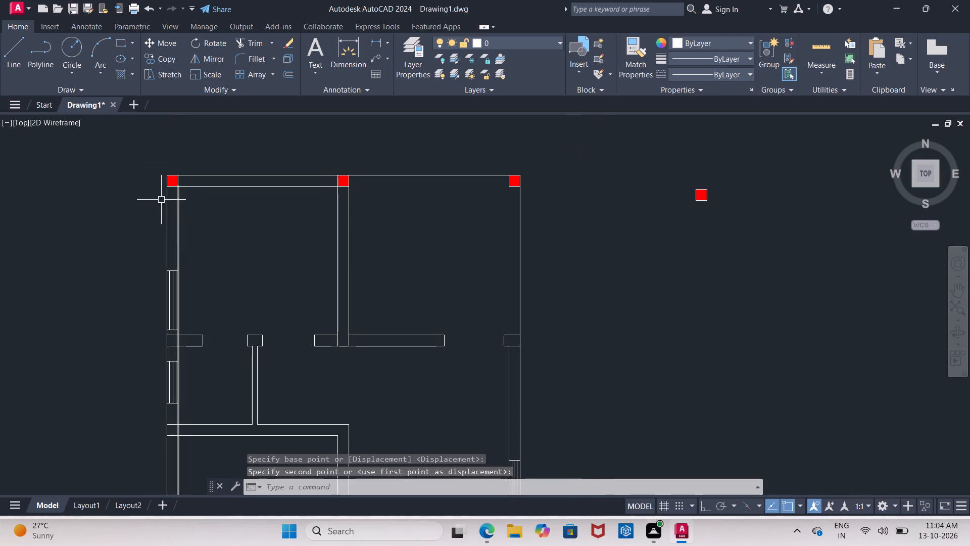
left_click(153, 171)
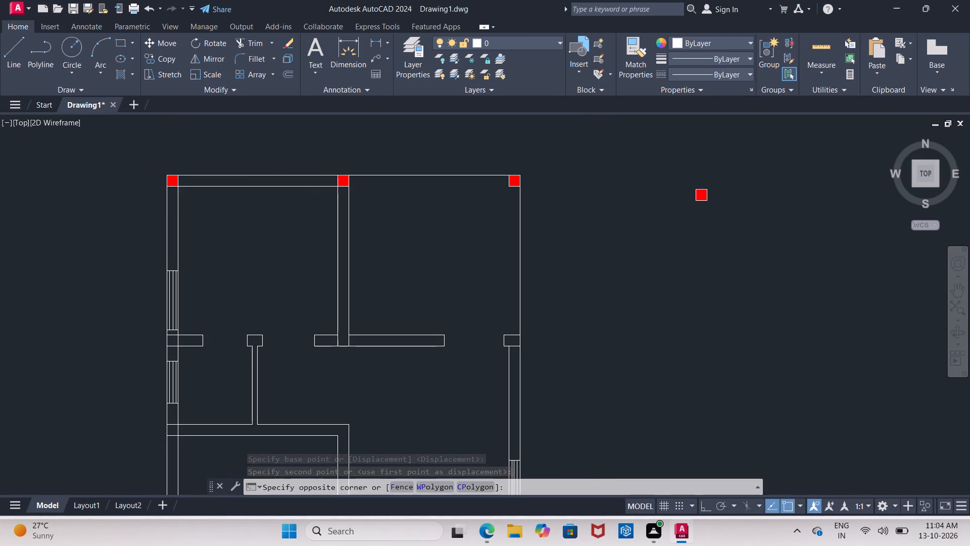
left_click(178, 194)
left_click(169, 63)
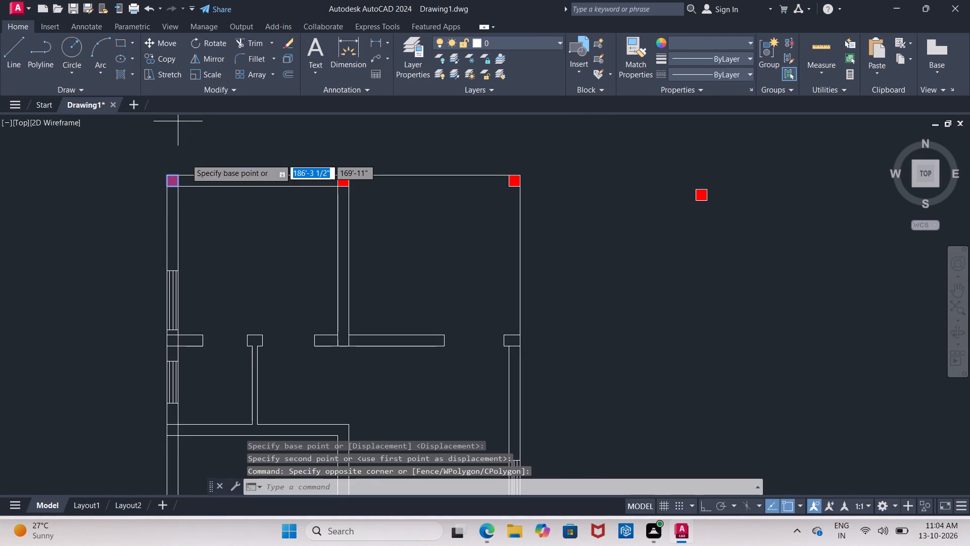
left_click(177, 175)
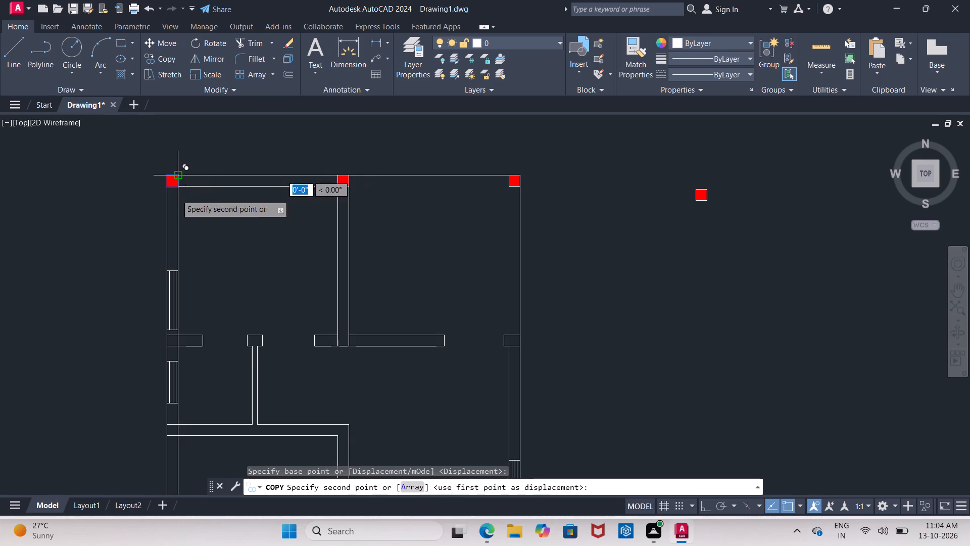
scroll(174, 340, "up", 5)
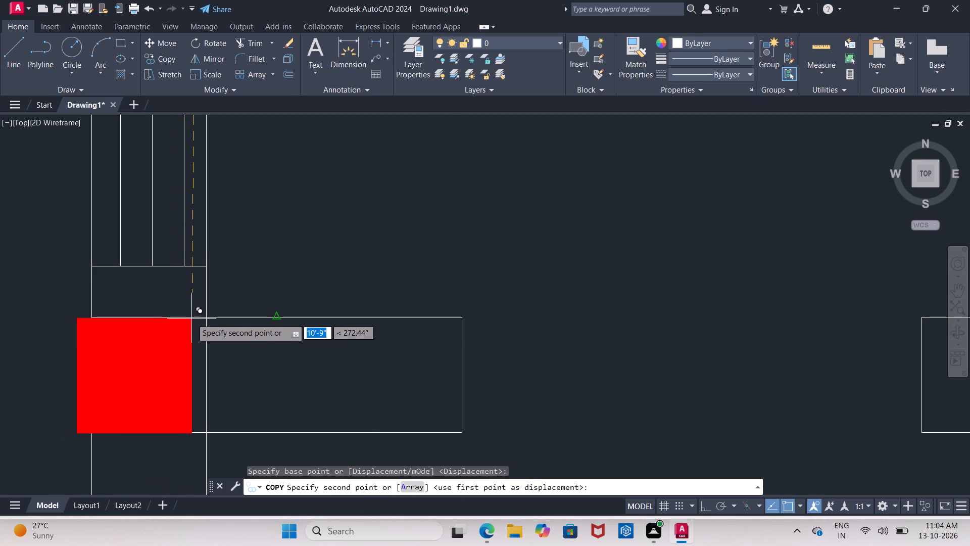
left_click(209, 317)
Place another copy where the middle vertical wall meets the first inner horizontal wall.
scroll(236, 322, "down", 1)
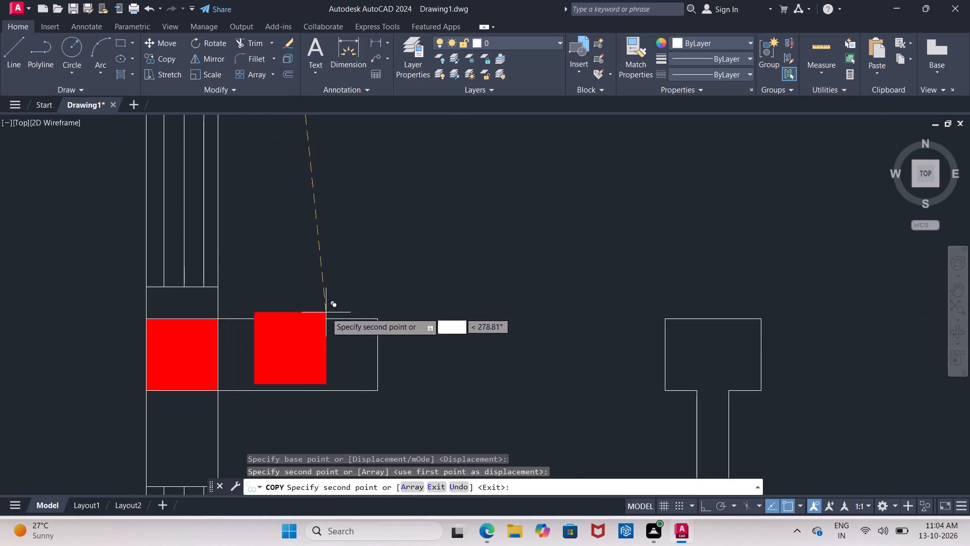
scroll(327, 311, "down", 1)
scroll(372, 301, "down", 2)
middle_click_drag(346, 274, 182, 263)
scroll(253, 297, "up", 3)
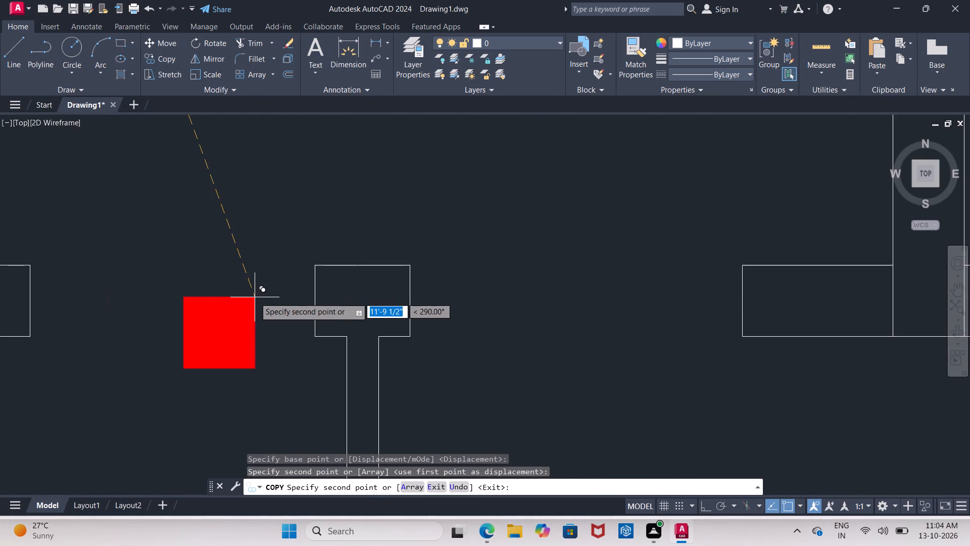
middle_click_drag(256, 298, 66, 274)
middle_click_drag(604, 248, 76, 307)
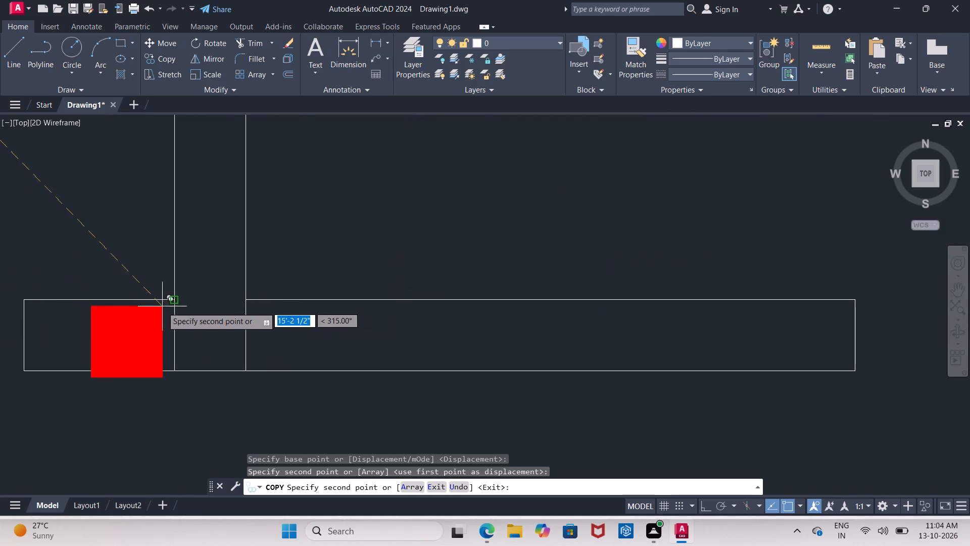
left_click(246, 298)
Place another copy on the right outer wall, at the short wall stub in line with the first inner horizontal wall.
scroll(246, 298, "down", 3)
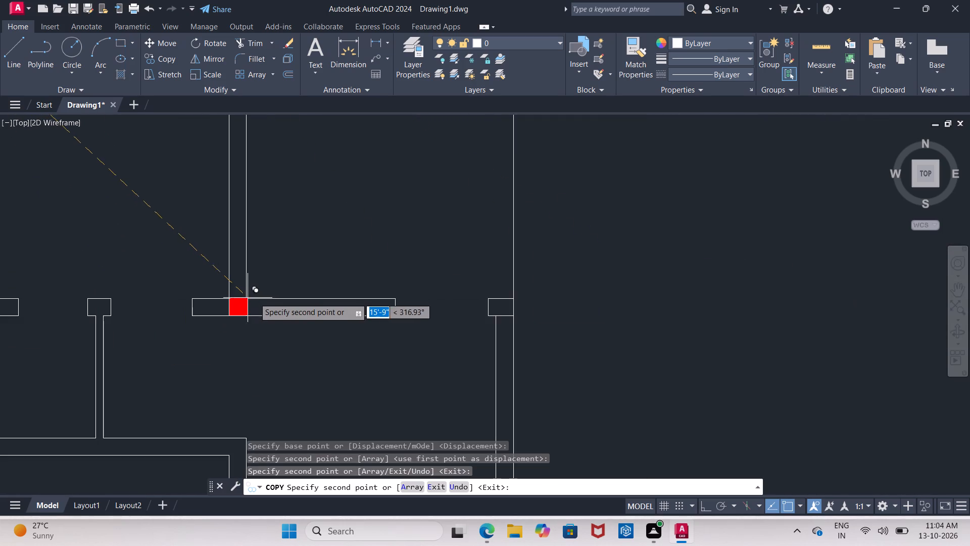
middle_click_drag(391, 285, 192, 287)
scroll(297, 308, "up", 2)
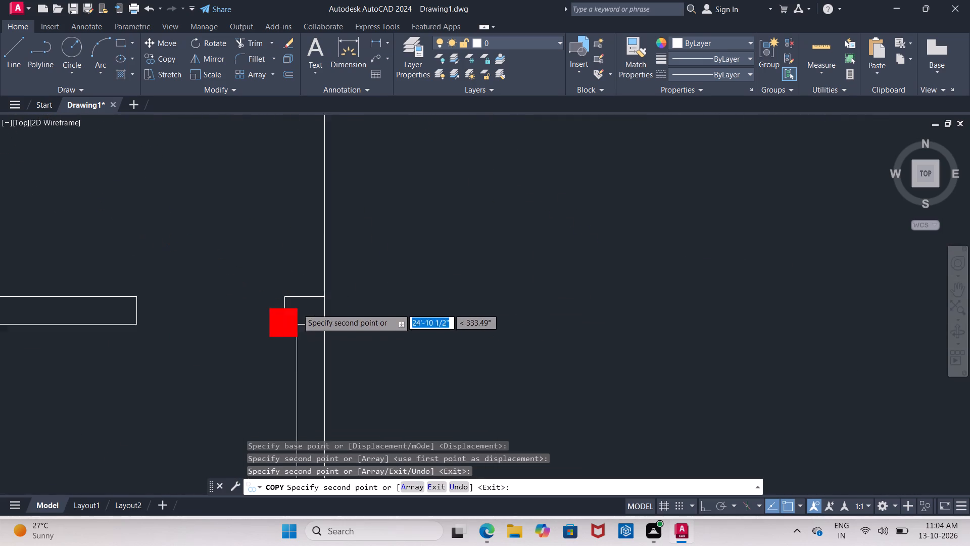
scroll(297, 308, "up", 1)
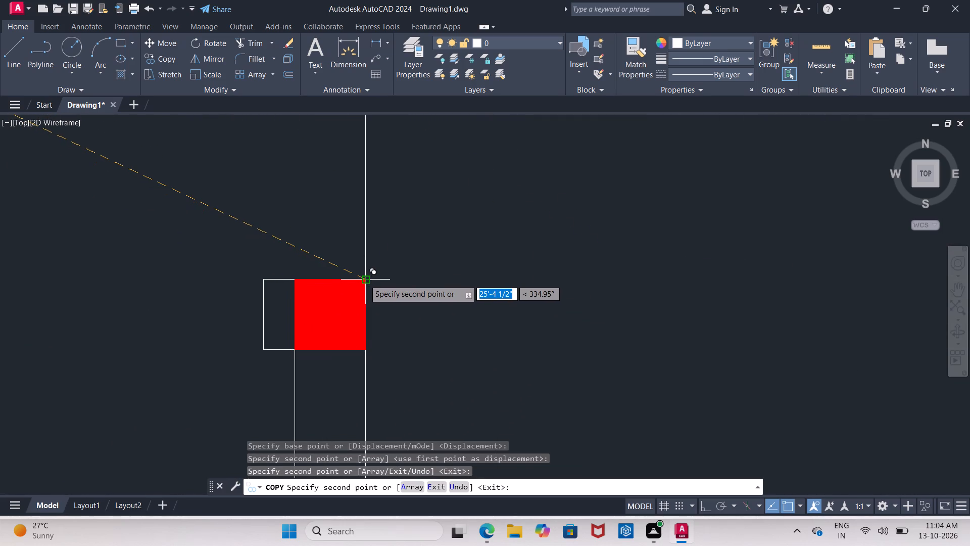
left_click(364, 280)
Place another copy where the left outer wall meets the full-width horizontal wall in the lower part of the plan.
scroll(364, 280, "down", 4)
middle_click_drag(320, 359, 322, 314)
scroll(320, 357, "down", 1)
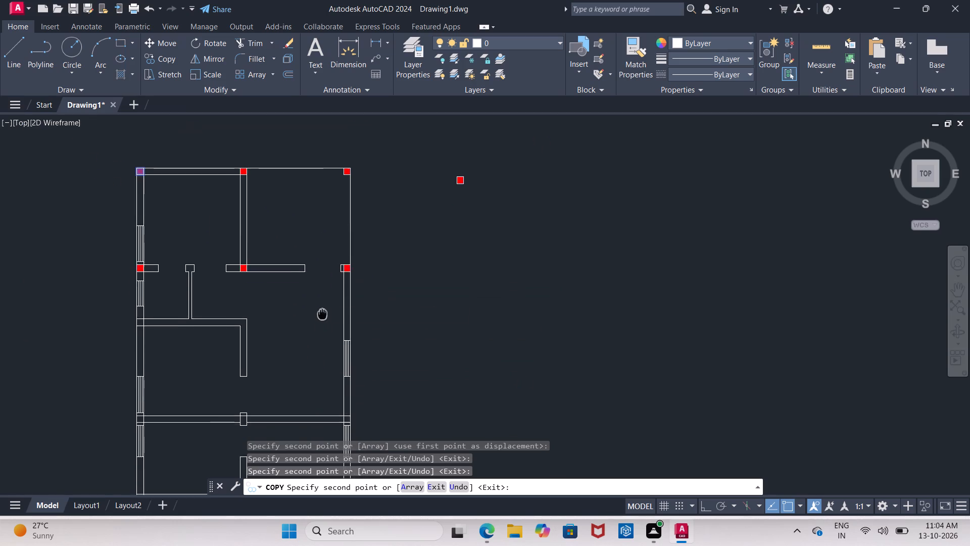
scroll(324, 299, "down", 1)
scroll(208, 380, "up", 1)
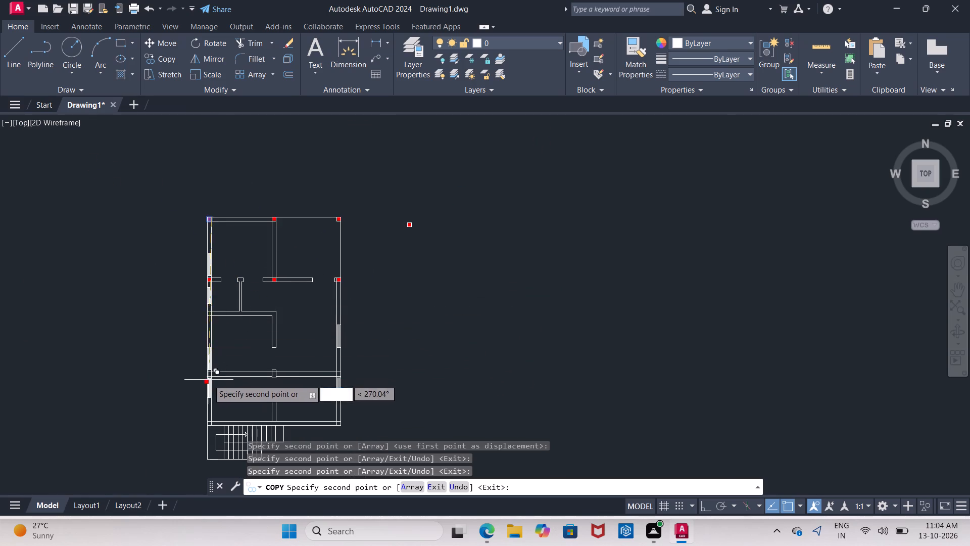
scroll(208, 378, "up", 5)
left_click(253, 309)
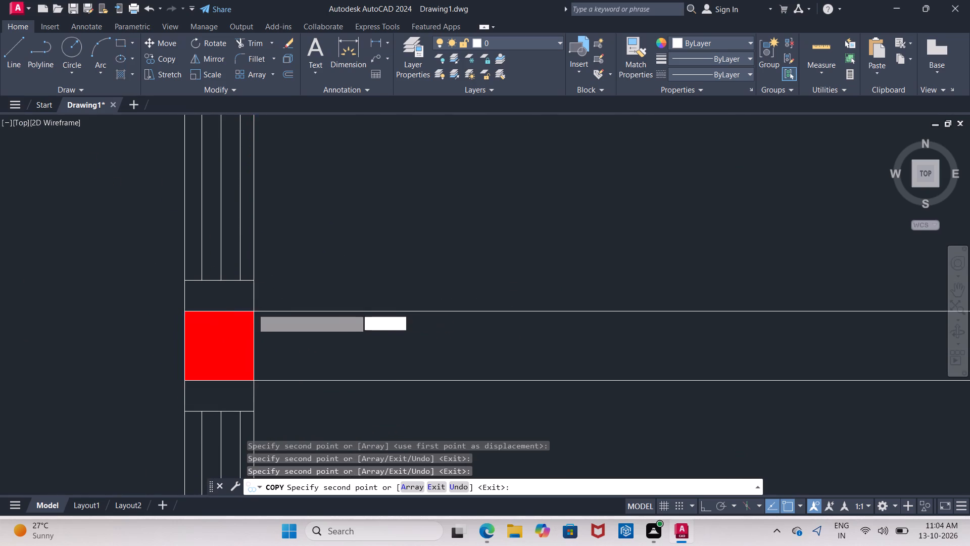
Place another red square copy where the middle wall stub crosses the full-width horizontal wall in the lower part of the plan.
scroll(256, 309, "down", 3)
middle_click_drag(363, 305, 69, 314)
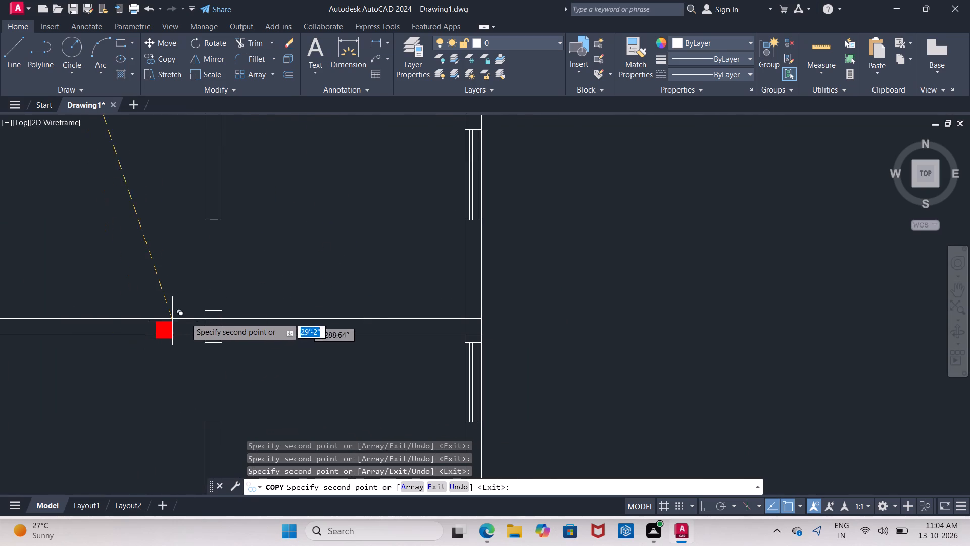
scroll(187, 319, "up", 3)
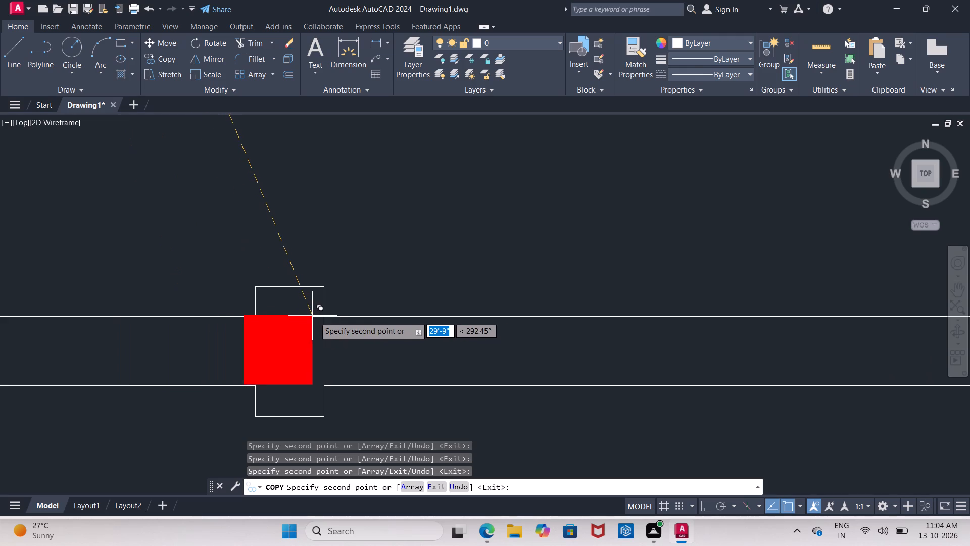
left_click(326, 316)
Place another copy where the right outer wall meets the same full-width horizontal wall.
scroll(444, 303, "down", 1)
middle_click_drag(468, 301, 129, 293)
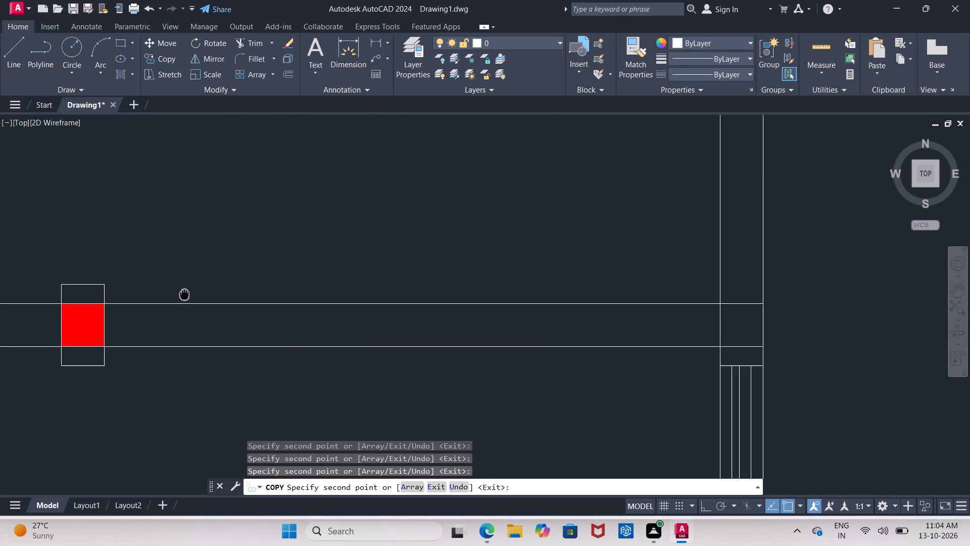
middle_click_drag(129, 293, 27, 285)
middle_click_drag(554, 279, 416, 270)
scroll(424, 292, "up", 1)
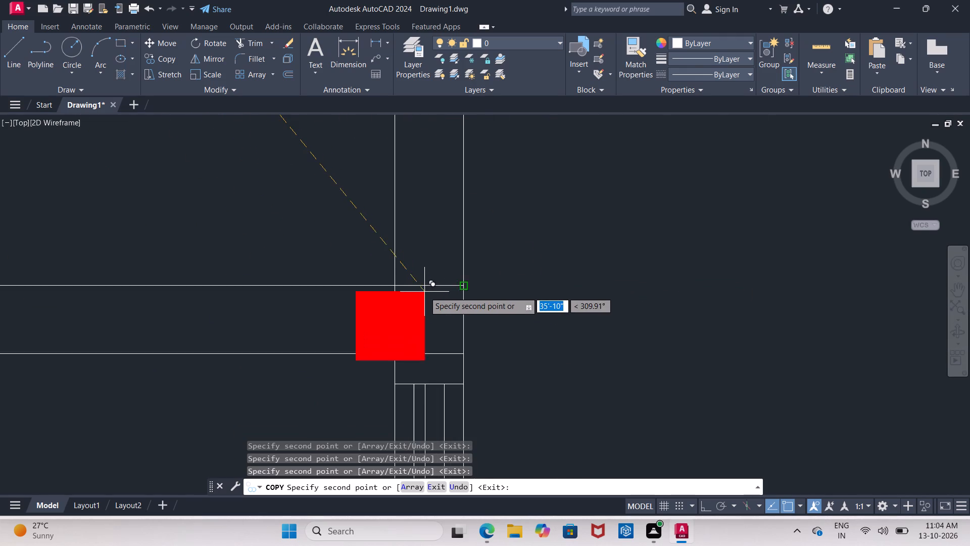
scroll(424, 292, "up", 1)
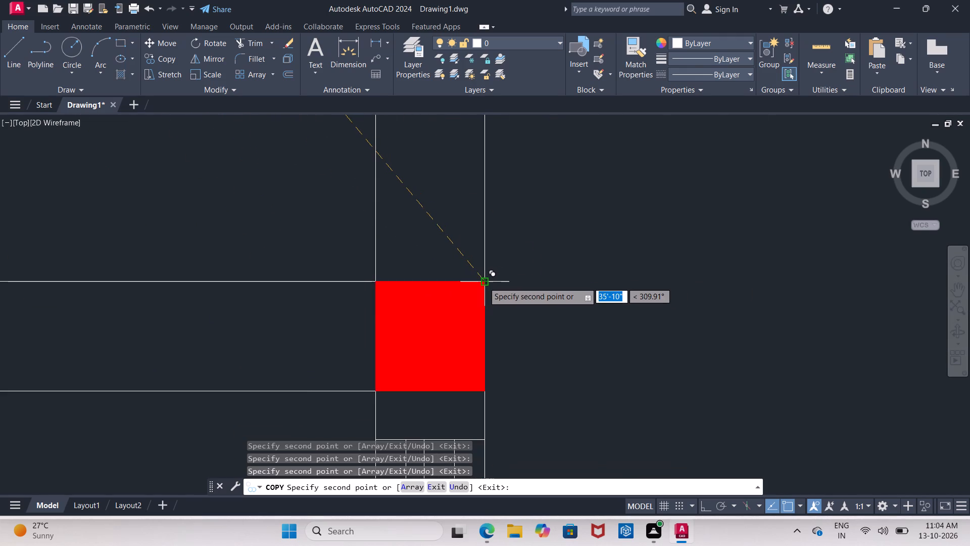
left_click(483, 282)
Place another copy at the bottom-left corner of the plan, where the left outer wall meets the bottom wall above the stairs.
scroll(483, 282, "down", 5)
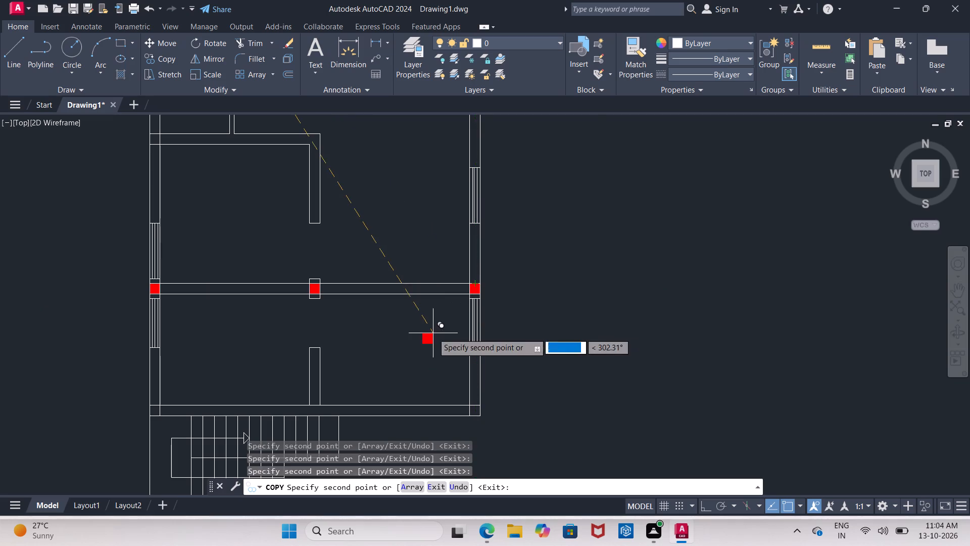
middle_click_drag(433, 333, 404, 274)
scroll(402, 272, "down", 1)
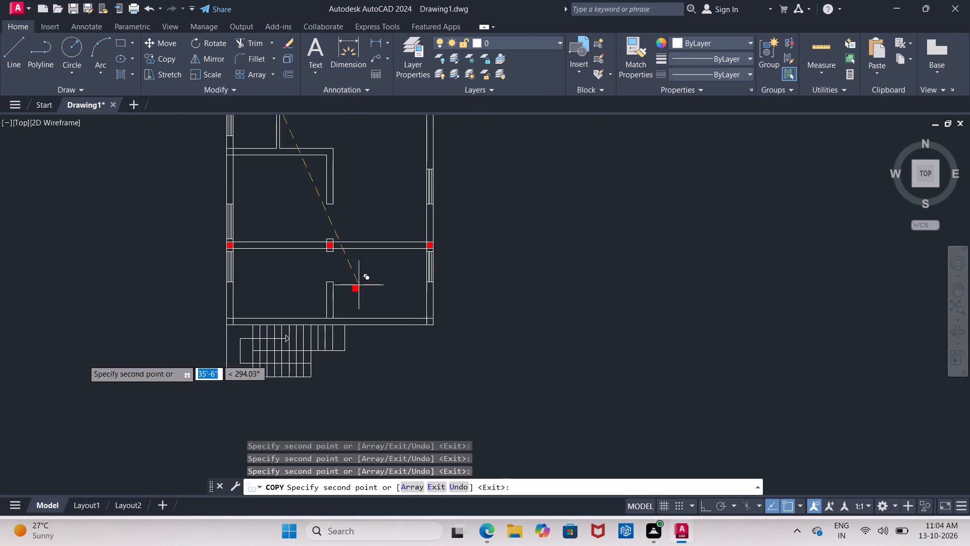
scroll(208, 328, "up", 2)
scroll(253, 306, "up", 2)
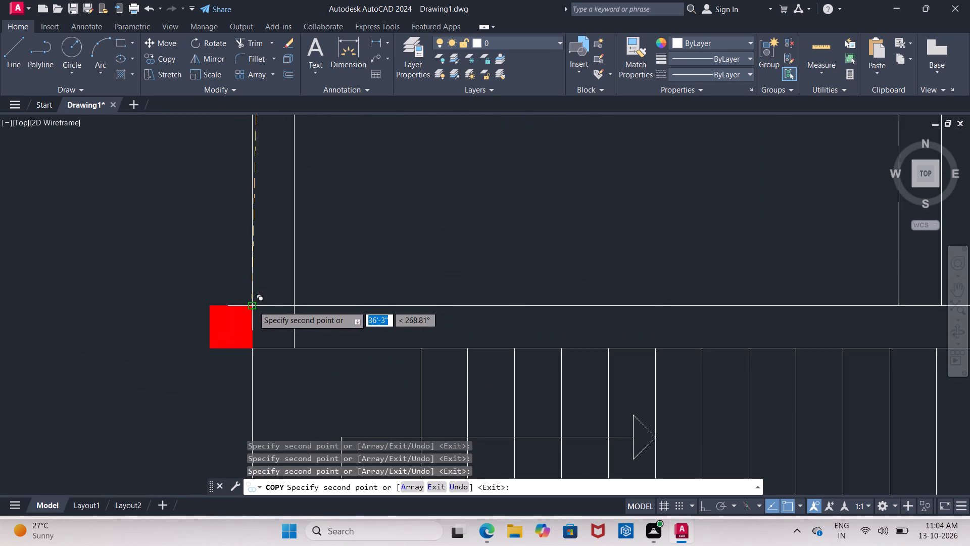
left_click(295, 308)
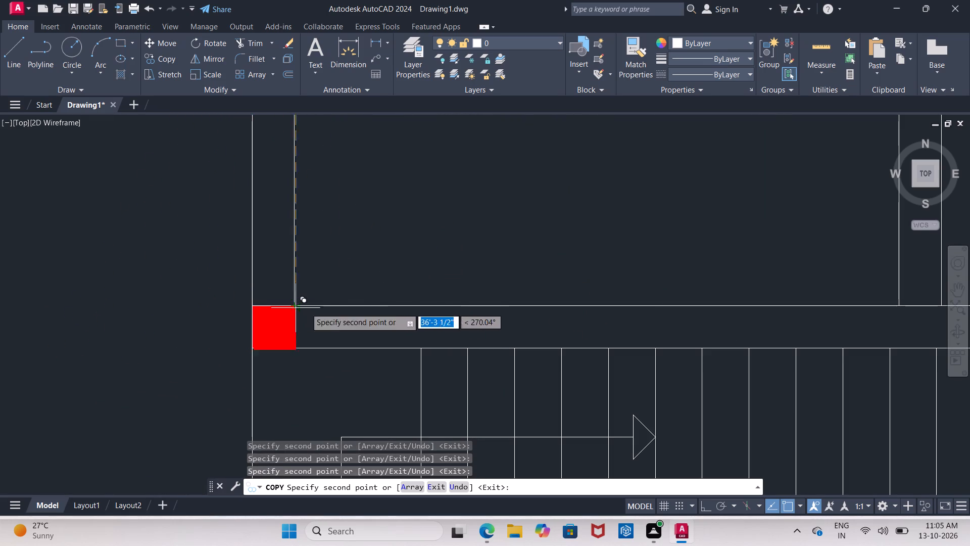
Place another copy where the middle vertical wall meets the bottom outer wall.
middle_click_drag(381, 305, 18, 307)
middle_click_drag(449, 279, 51, 270)
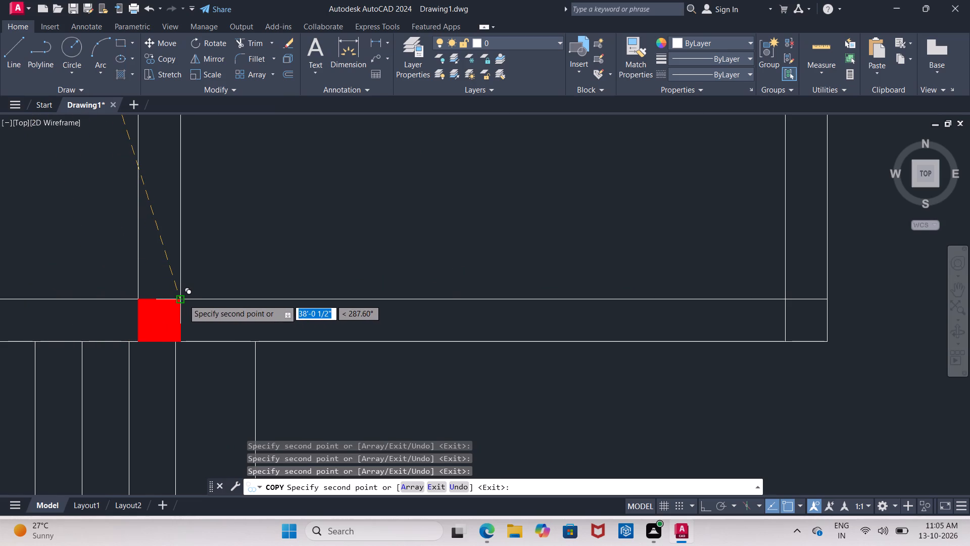
scroll(125, 310, "up", 3)
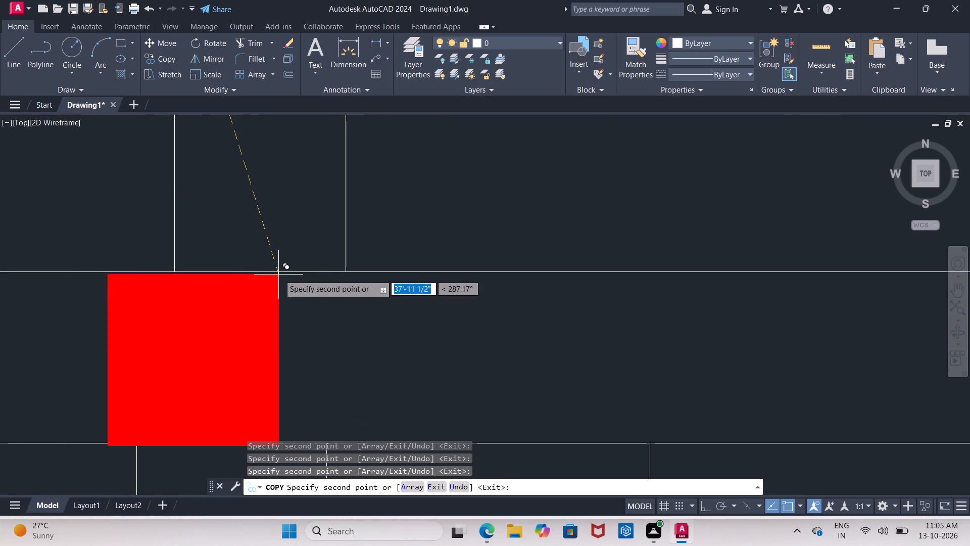
left_click(345, 269)
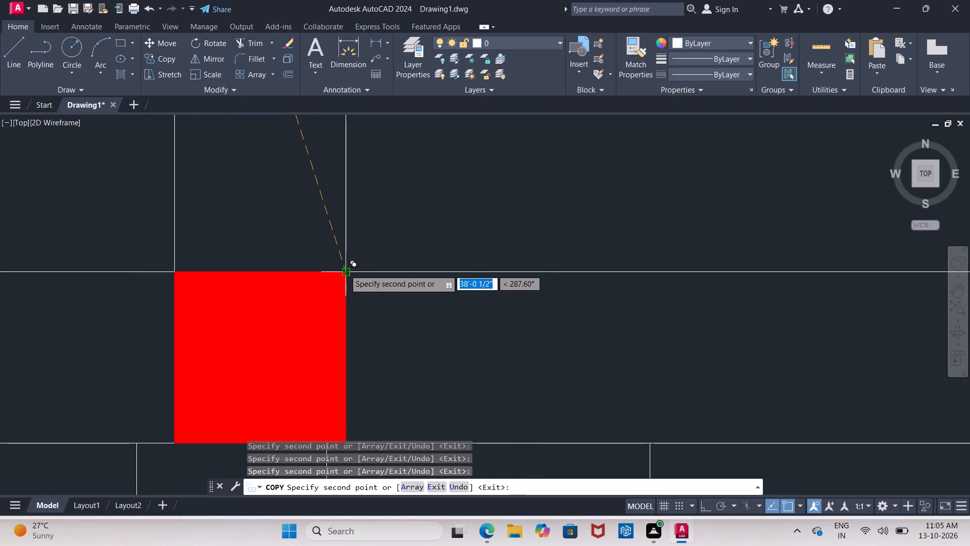
Place the last copy at the bottom-right corner of the outer walls and end the Copy command.
middle_click_drag(425, 257, 207, 254)
scroll(225, 259, "down", 5)
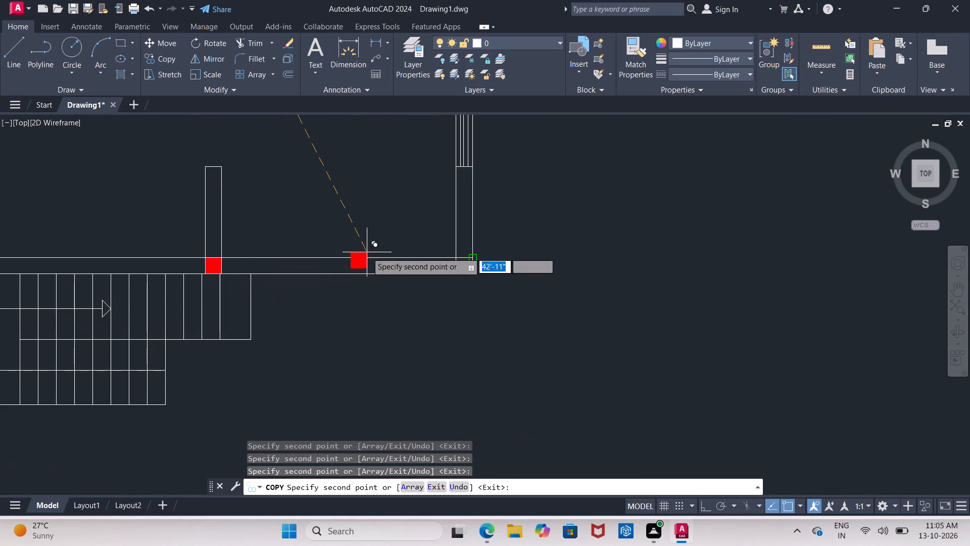
middle_click_drag(367, 252, 218, 241)
scroll(266, 257, "up", 3)
middle_click_drag(245, 250, 0, 264)
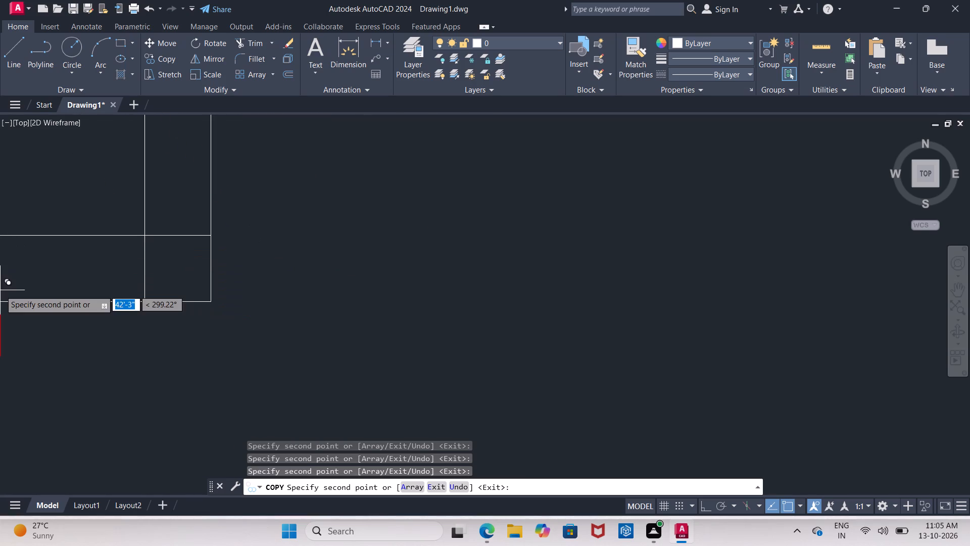
scroll(231, 235, "up", 1)
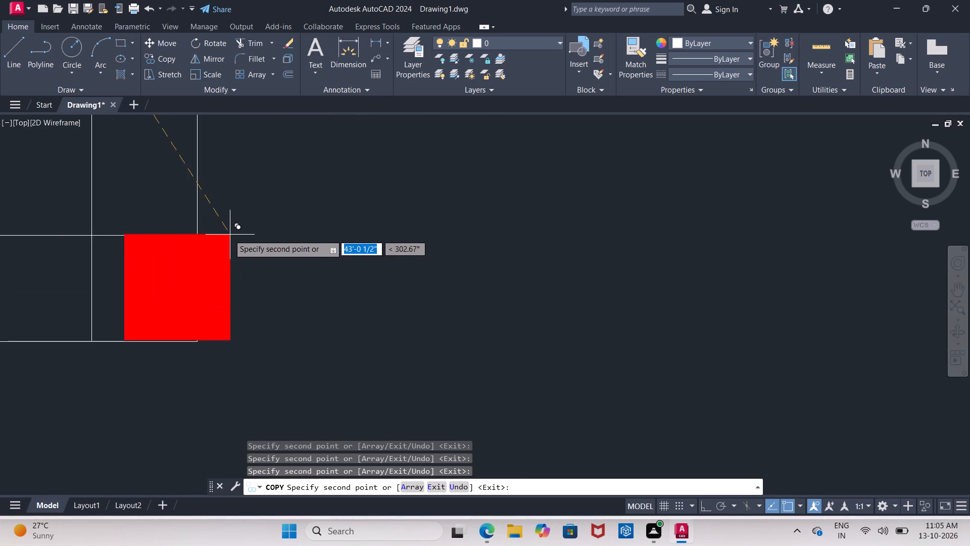
left_click(199, 235)
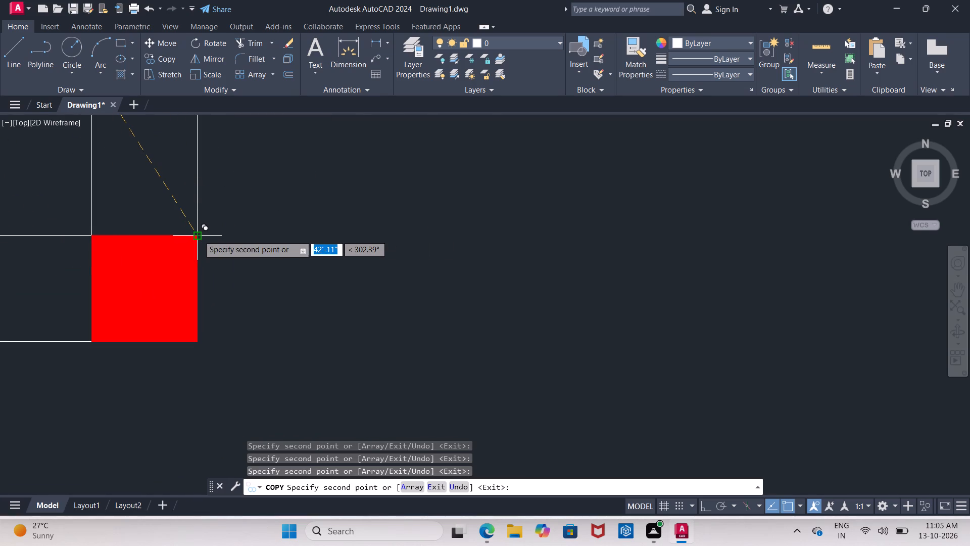
key("Escape")
Offset the right outer wall's inner line 4" into the room.
scroll(199, 235, "down", 6)
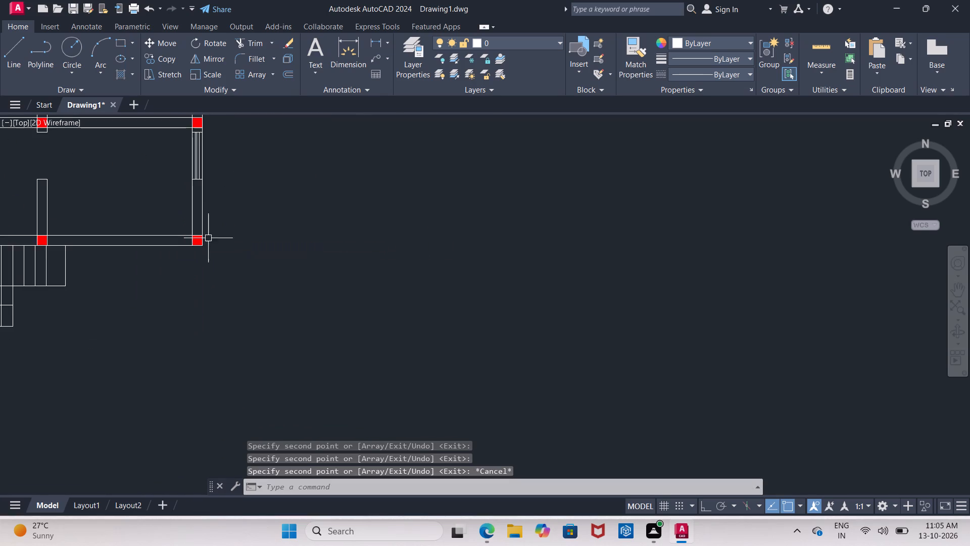
scroll(209, 238, "down", 2)
scroll(191, 195, "up", 3)
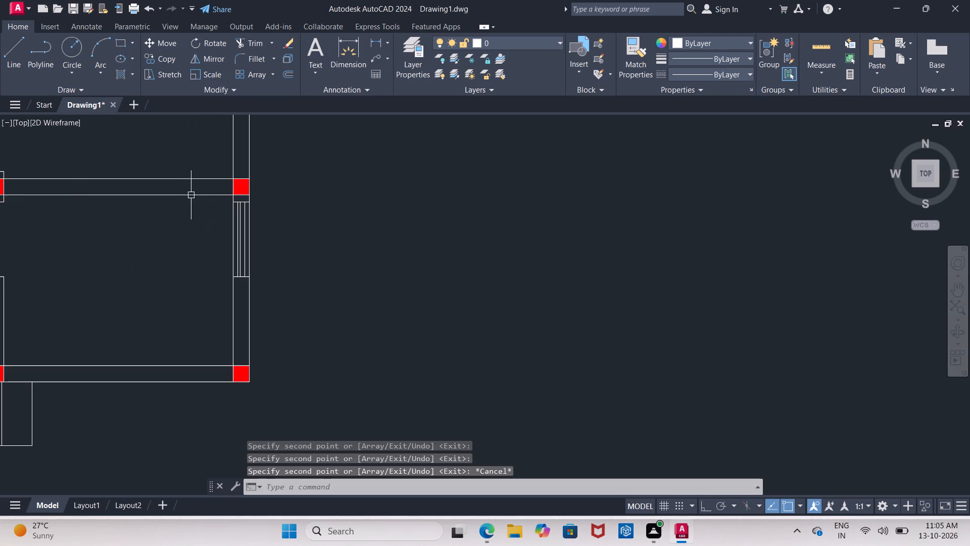
middle_click_drag(195, 203, 153, 208)
key("Escape")
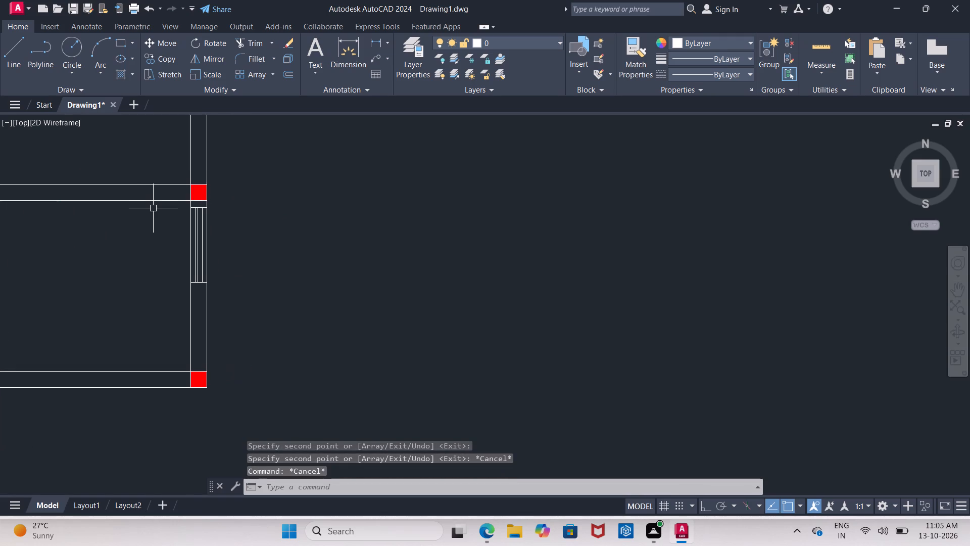
key("o")
key("Return")
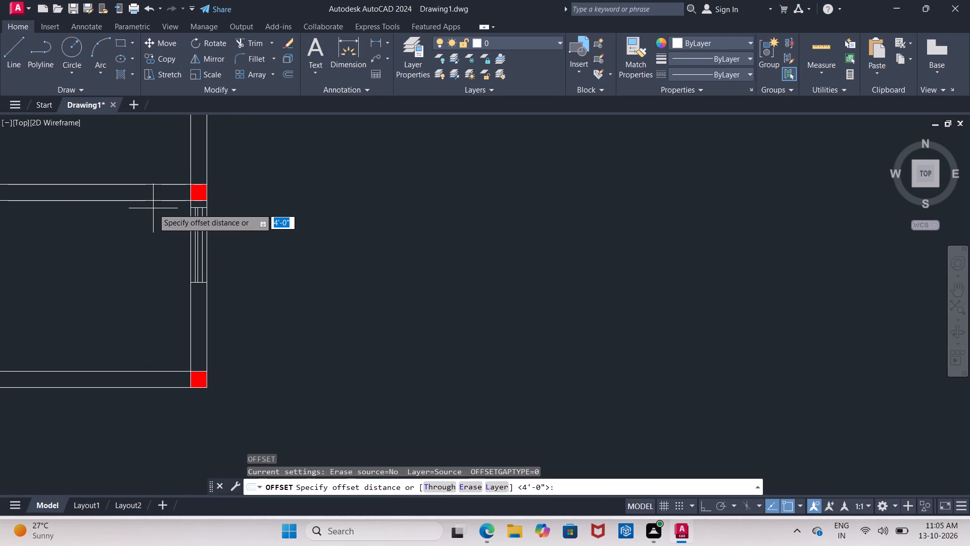
key("4")
key("shift+quotedbl")
key("Return")
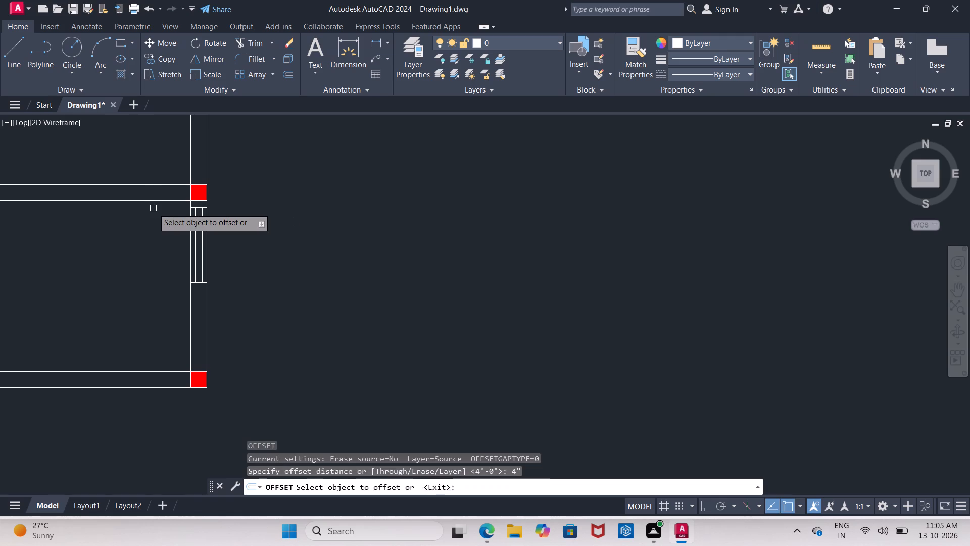
left_click(193, 164)
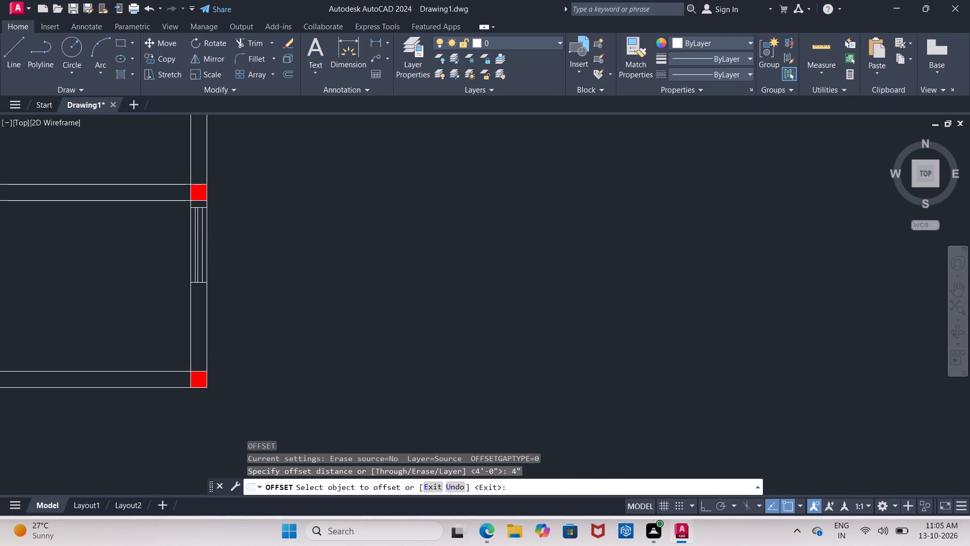
left_click(173, 164)
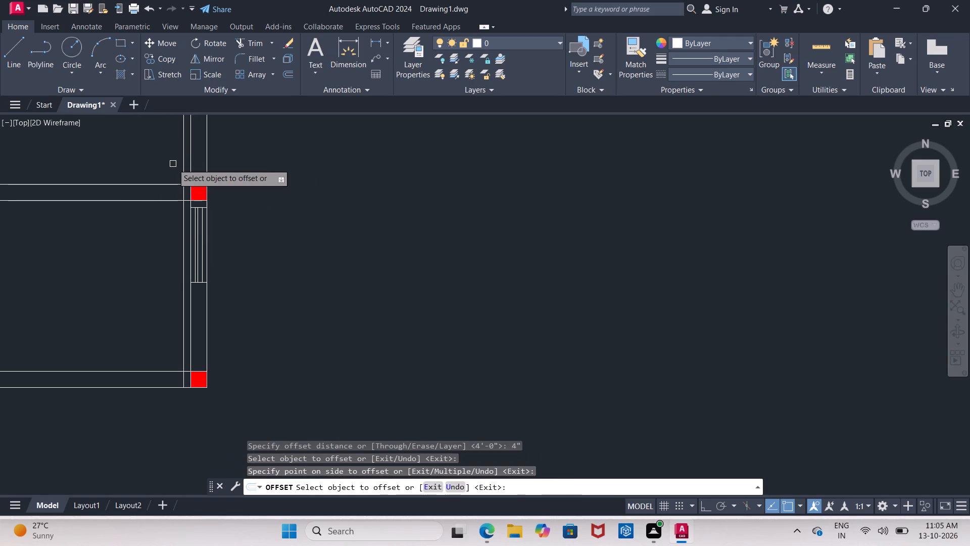
key("Escape")
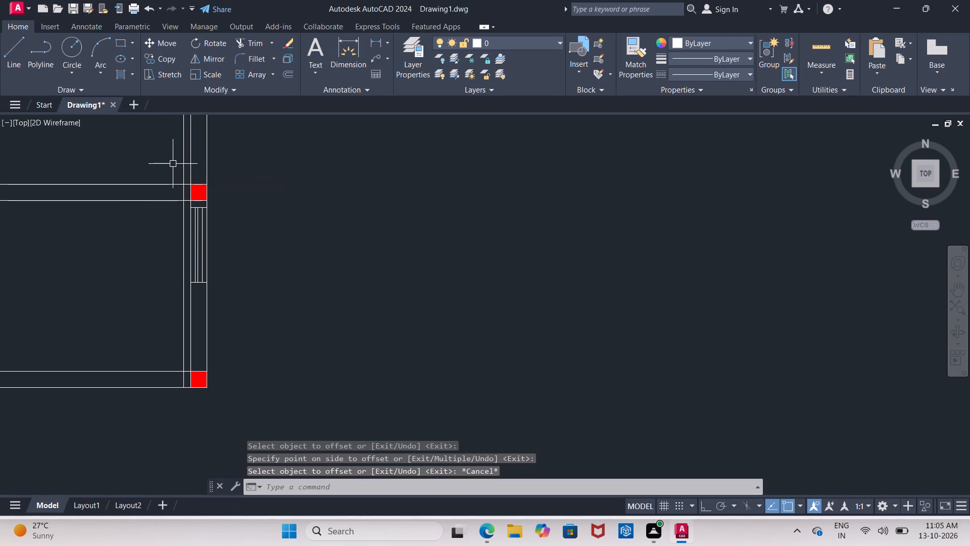
Offset the new line beside the right outer wall another 3'6" into the room.
key("o")
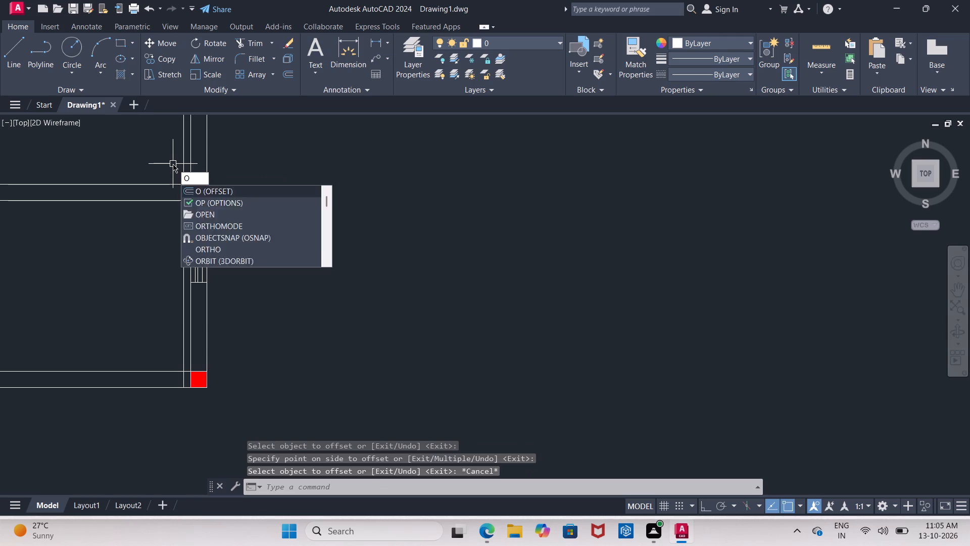
key("Return")
key("3")
type("'6")
key("shift+quotedbl")
key("Return")
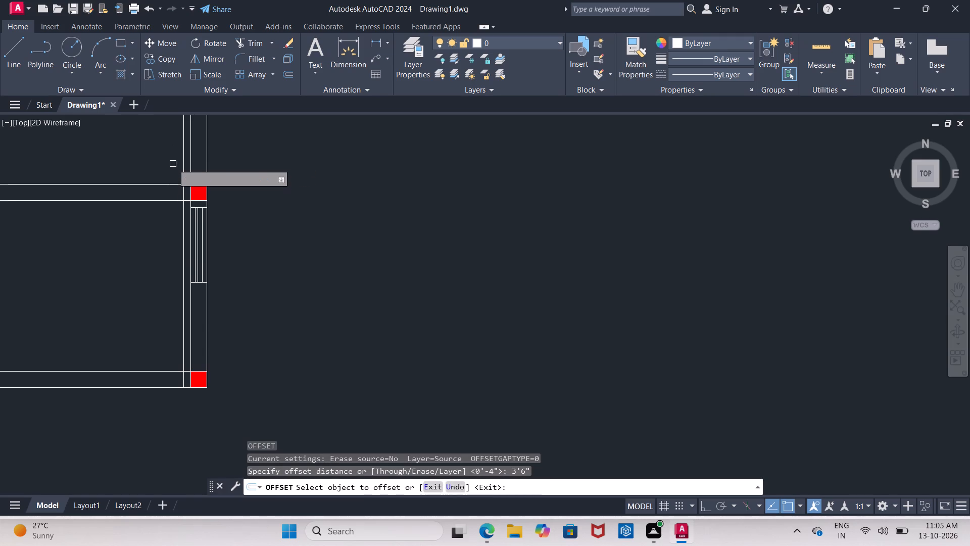
left_click(184, 240)
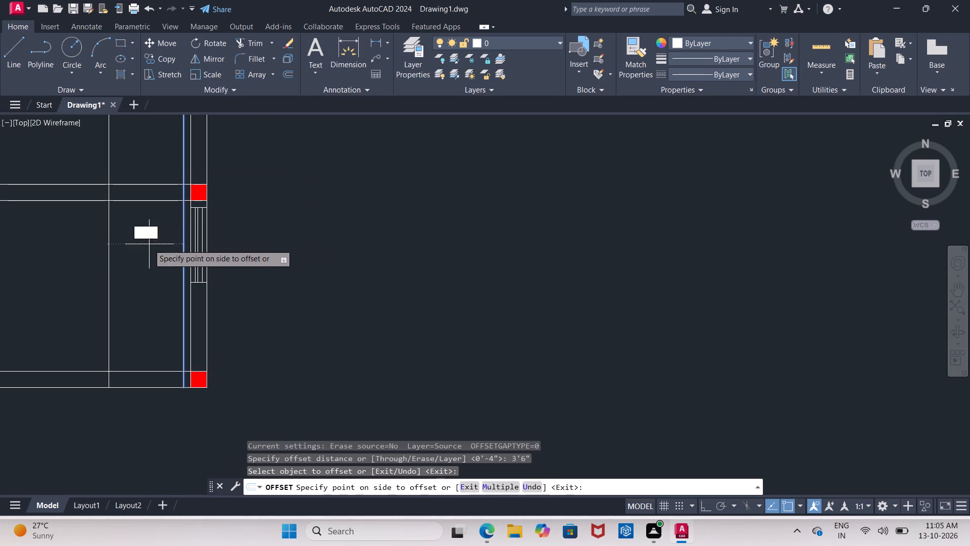
left_click(148, 244)
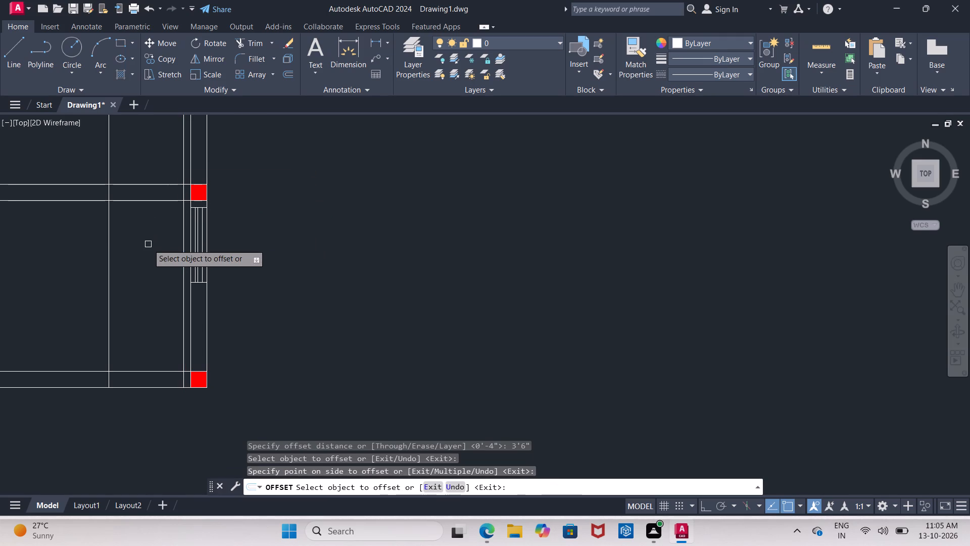
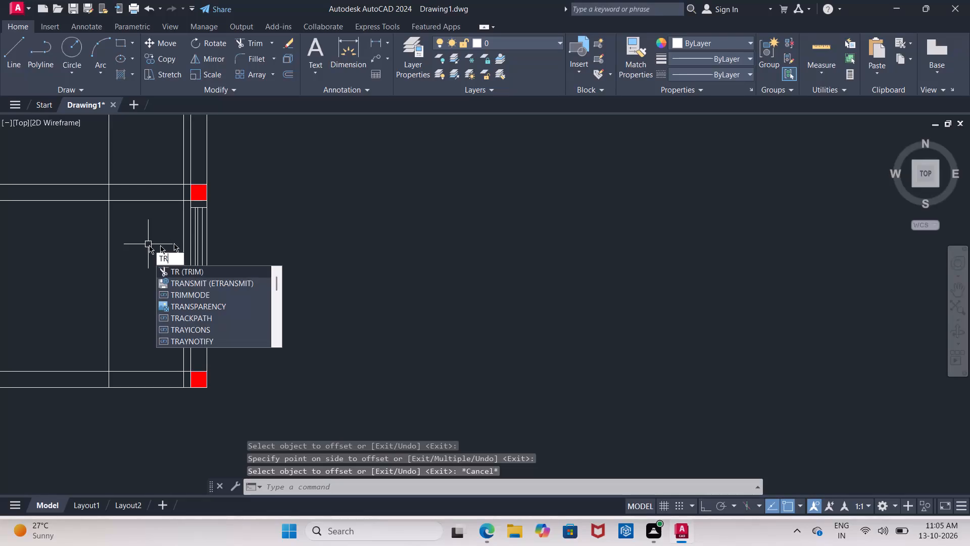
Trim the lower interior horizontal wall between the two offset lines to form the opening, and trim away those lines' excess lengths.
left_click(187, 272)
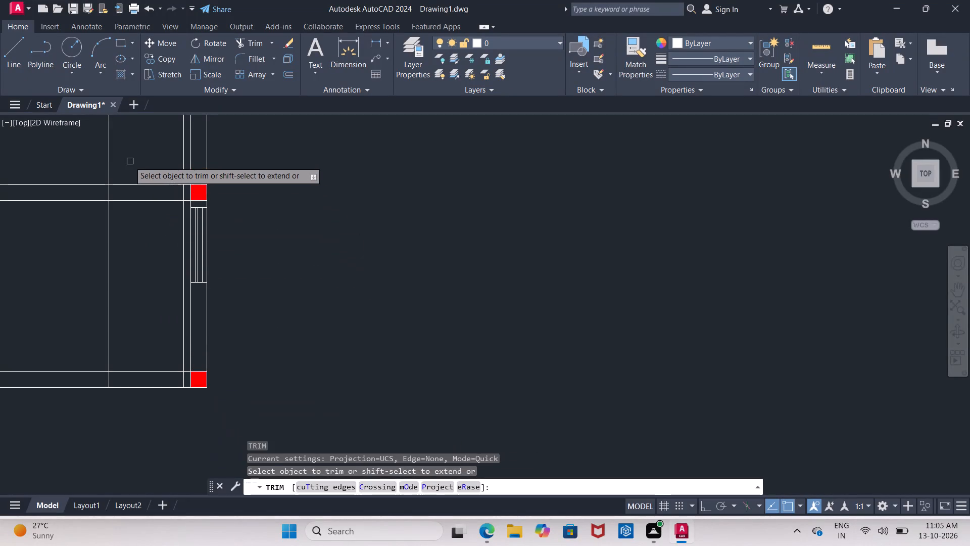
left_click_drag(129, 161, 127, 273)
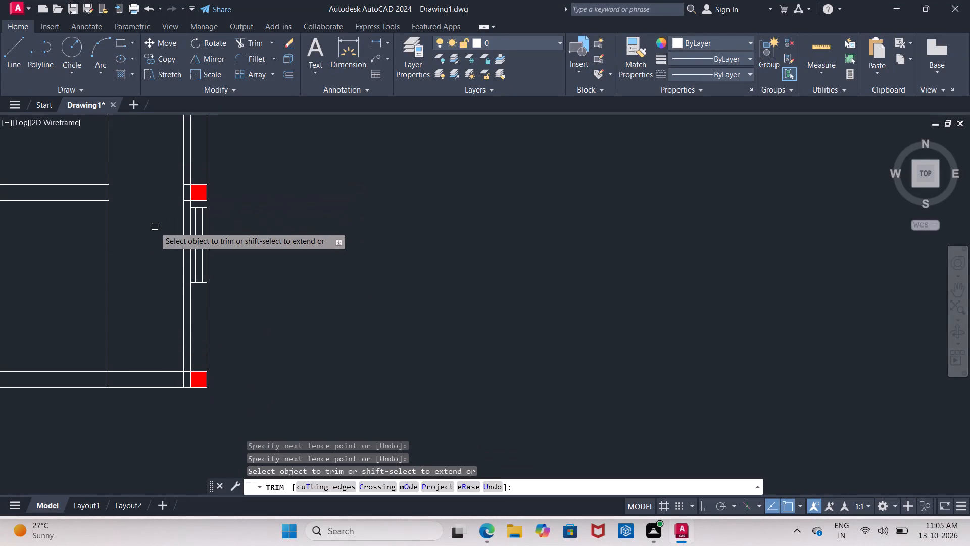
left_click(183, 231)
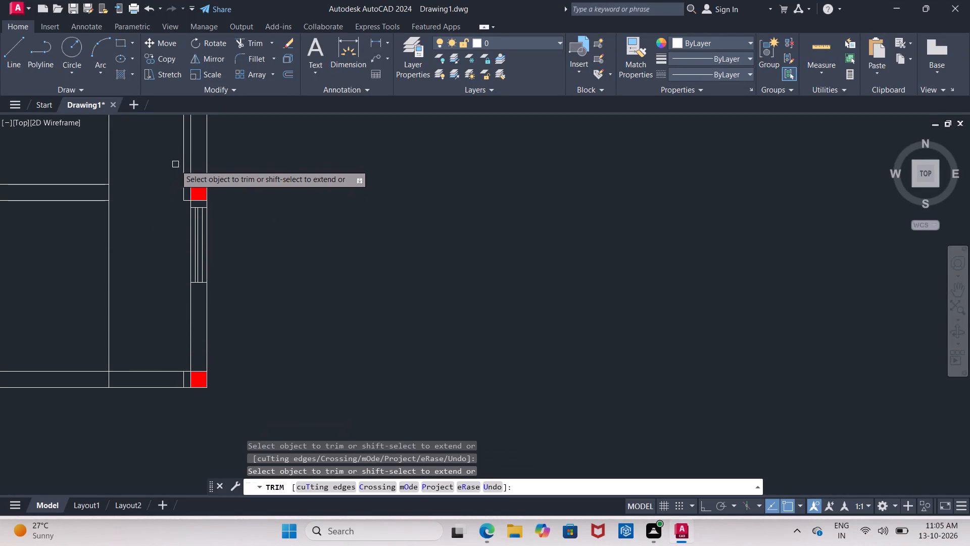
left_click(182, 169)
left_click(111, 173)
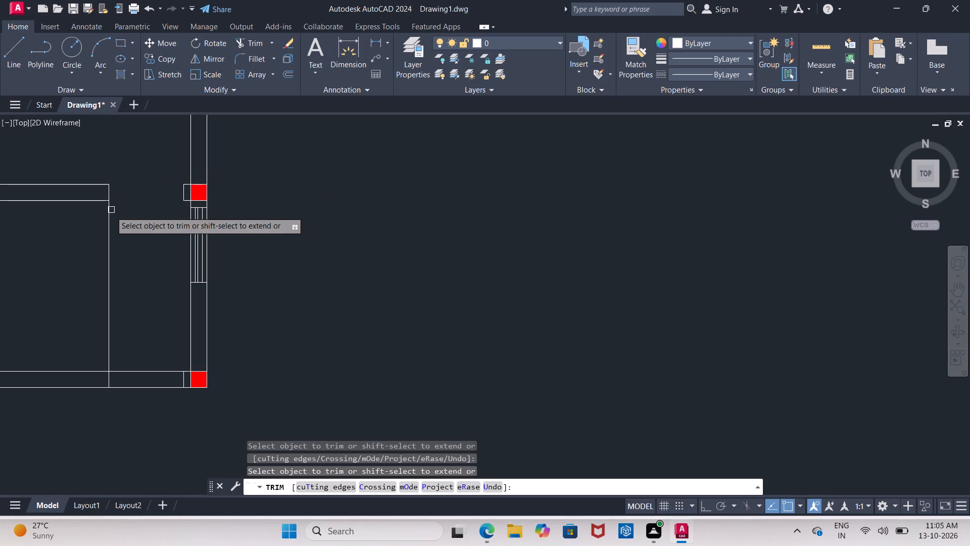
left_click(108, 216)
left_click(107, 376)
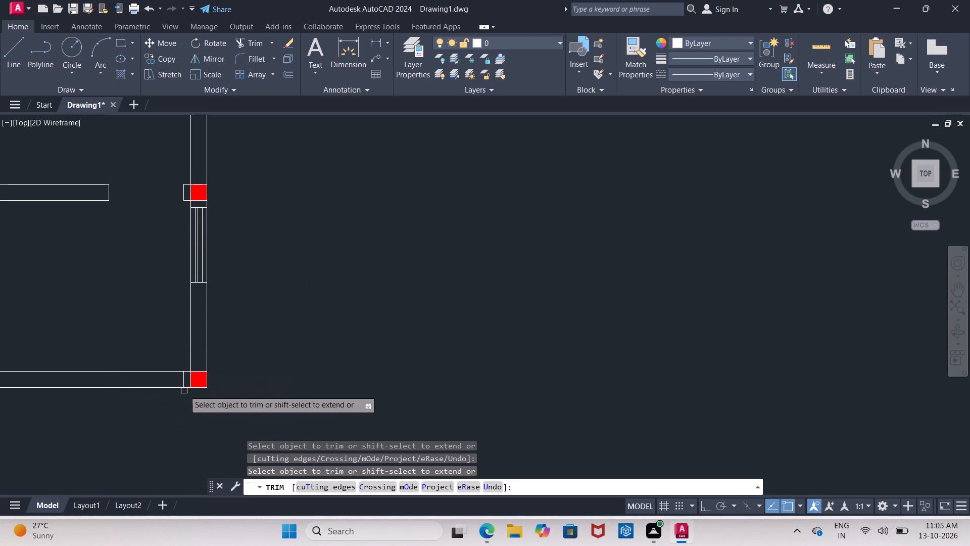
left_click(181, 380)
scroll(180, 380, "down", 3)
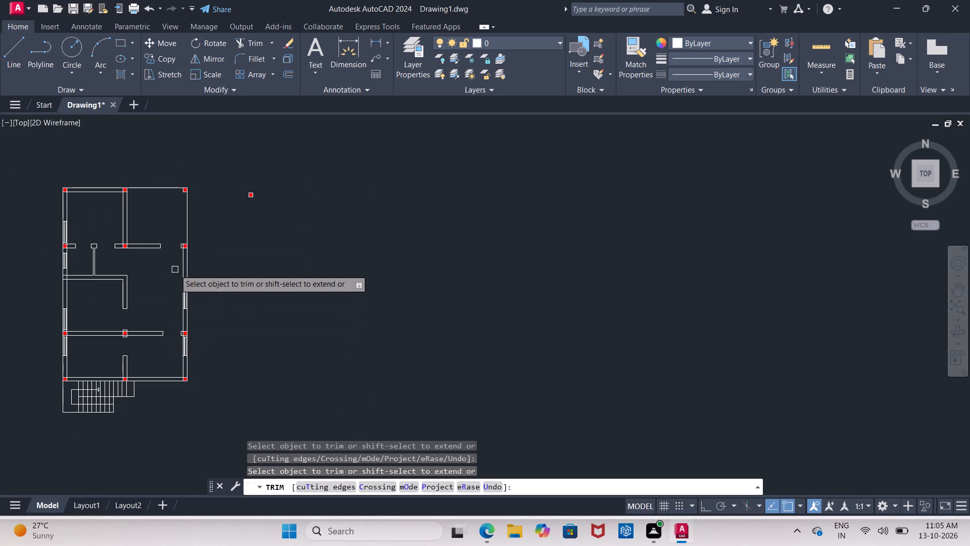
scroll(172, 265, "up", 2)
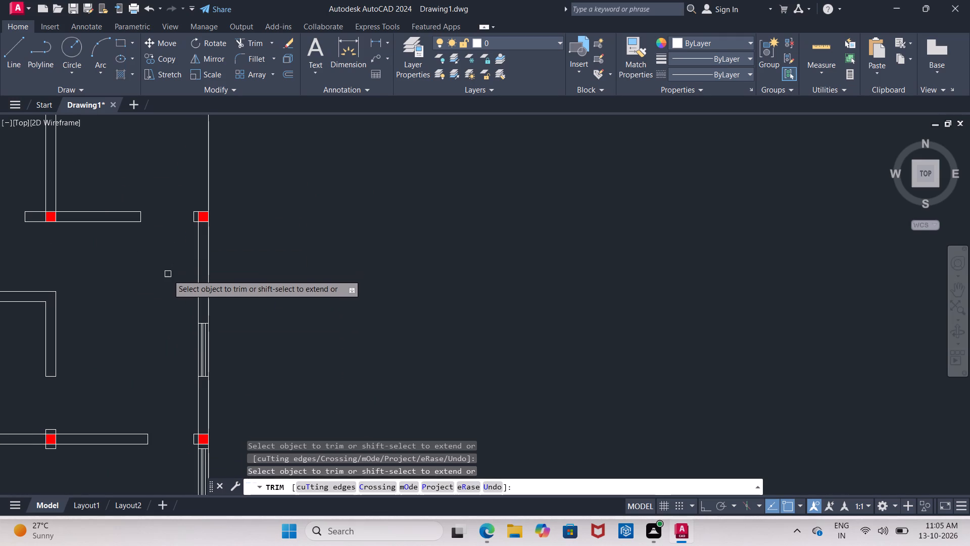
middle_click_drag(168, 275, 154, 176)
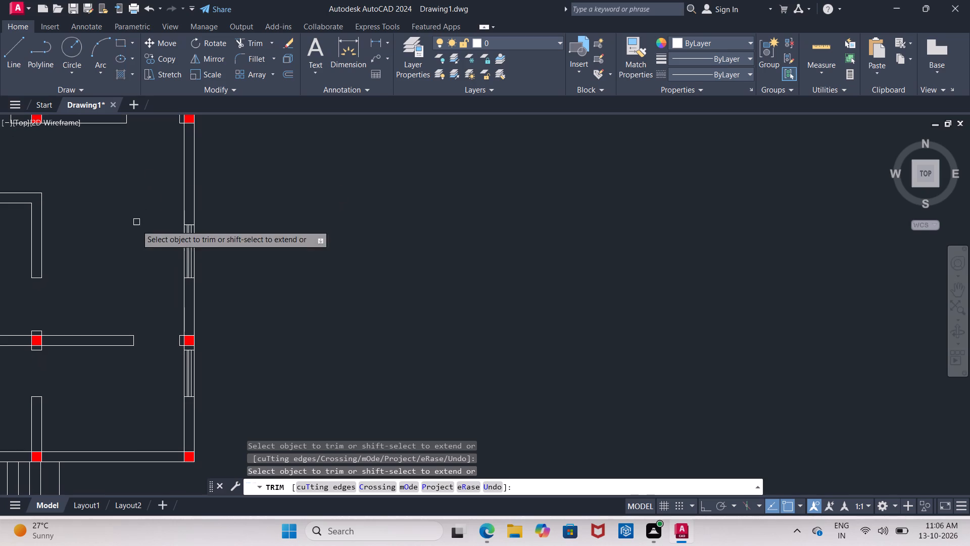
middle_click_drag(146, 314, 147, 278)
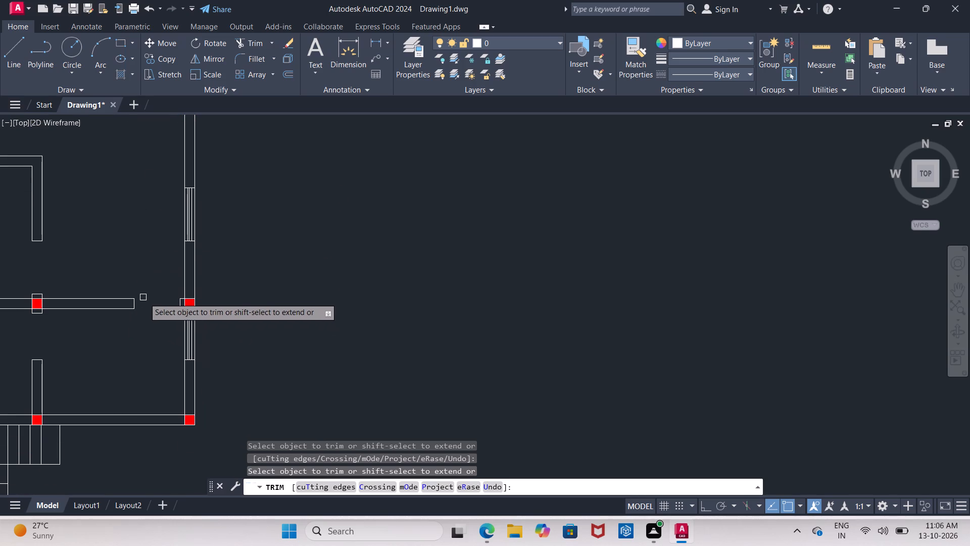
middle_click_drag(153, 299, 199, 317)
key("Escape")
Copy the whole floor plan without the staircase about 40'-7" horizontally to the right, with Ortho on.
scroll(199, 317, "down", 2)
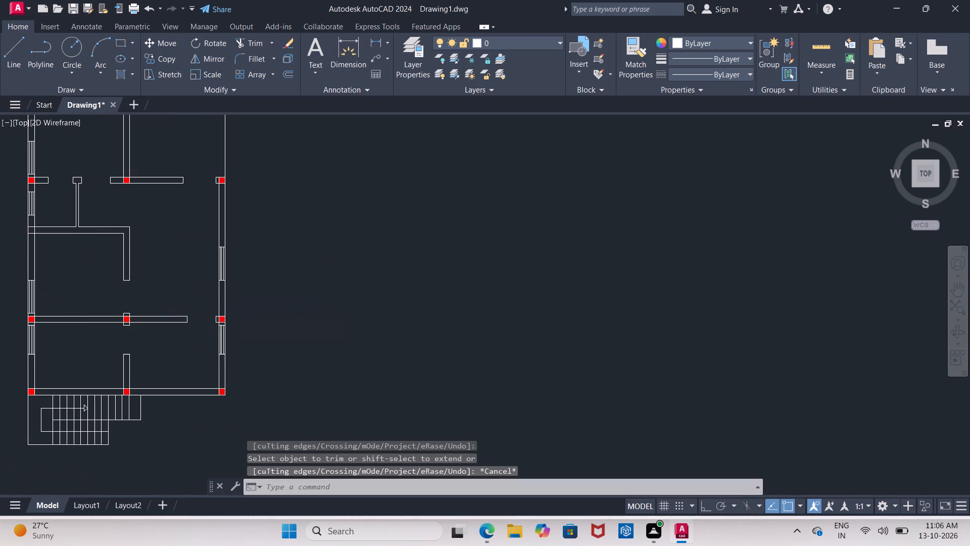
scroll(199, 317, "down", 1)
scroll(195, 309, "up", 2)
middle_click_drag(195, 309, 225, 297)
scroll(225, 297, "down", 1)
left_click(110, 162)
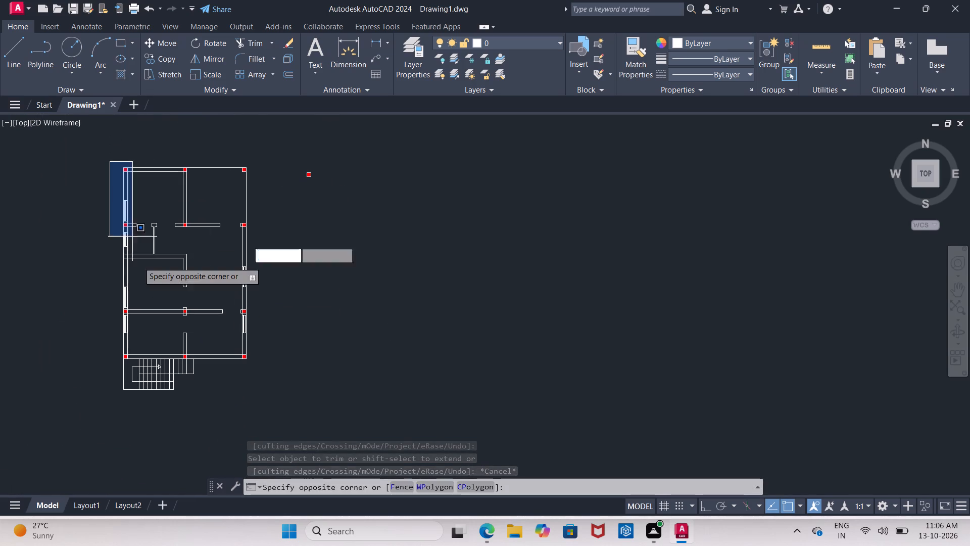
left_click(258, 360)
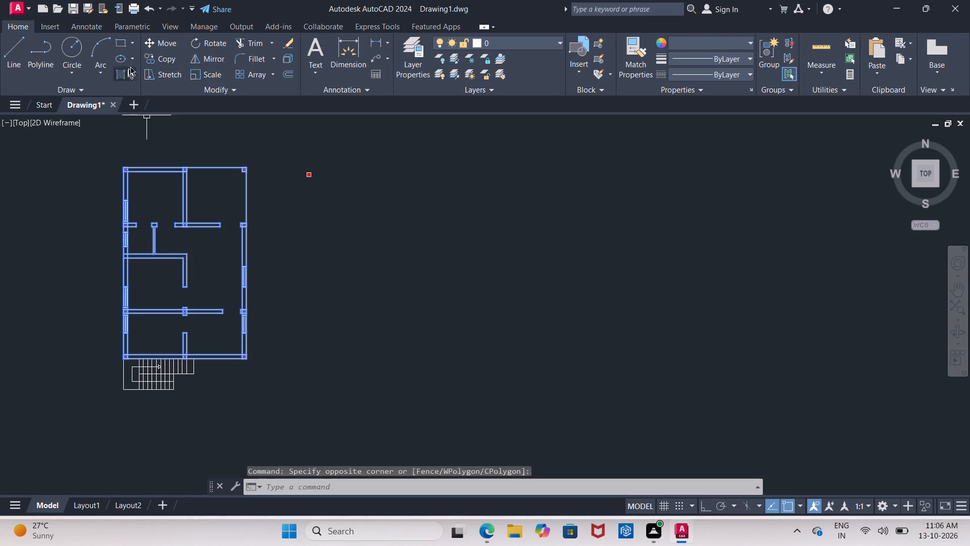
left_click(173, 59)
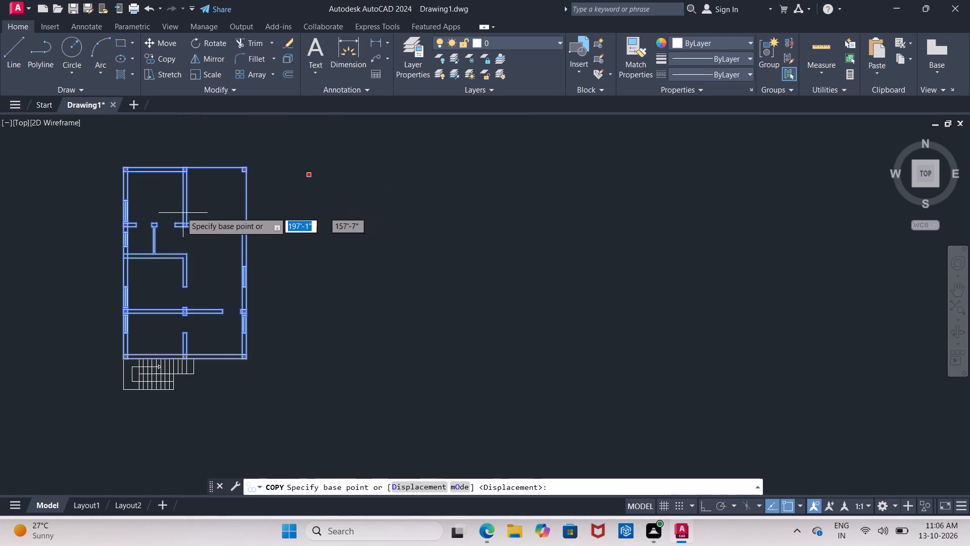
left_click(171, 210)
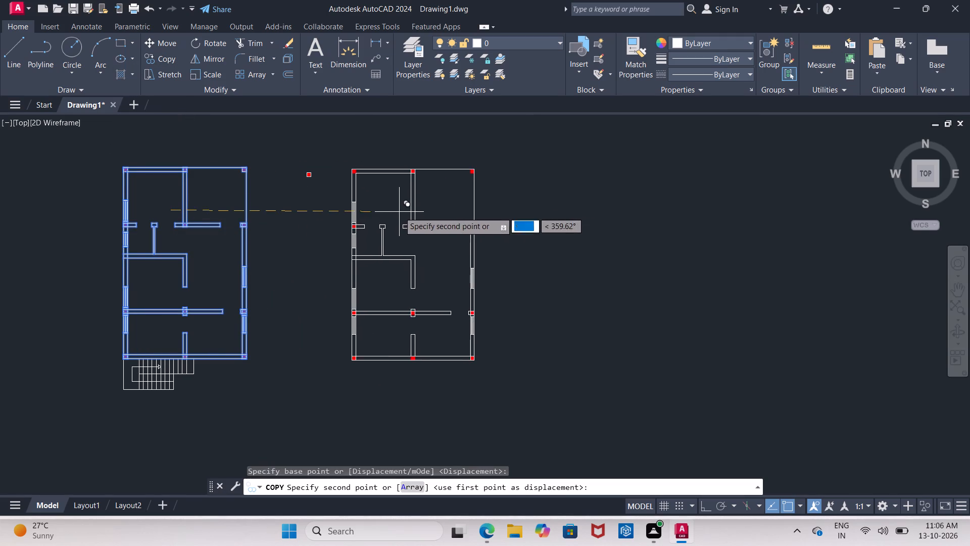
left_click(708, 506)
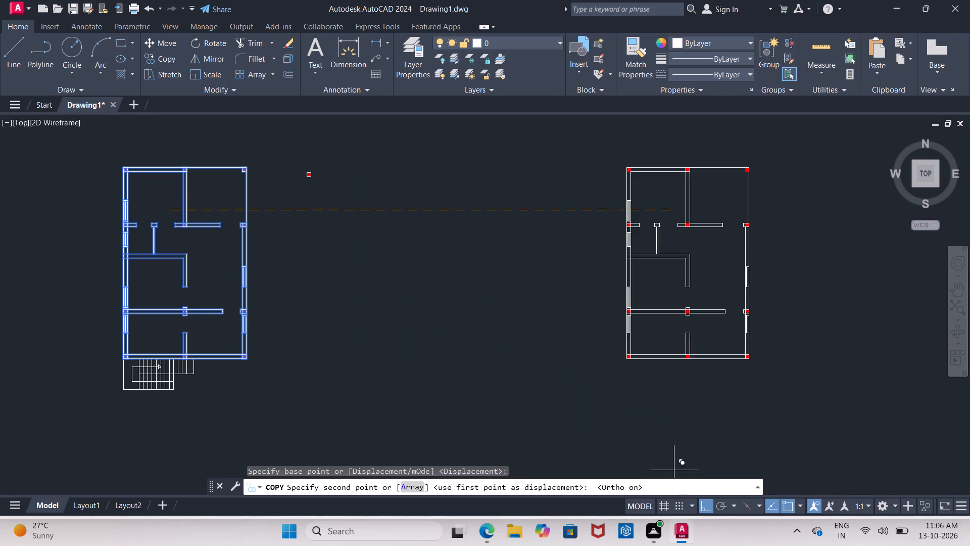
left_click(380, 332)
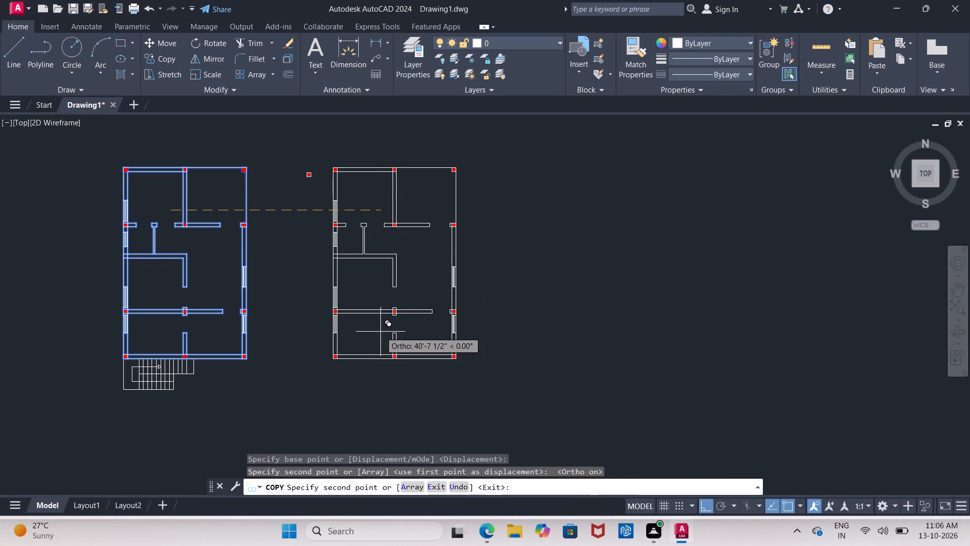
key("Escape")
Erase the spare red-filled square lying between the two floor plans.
left_click(294, 164)
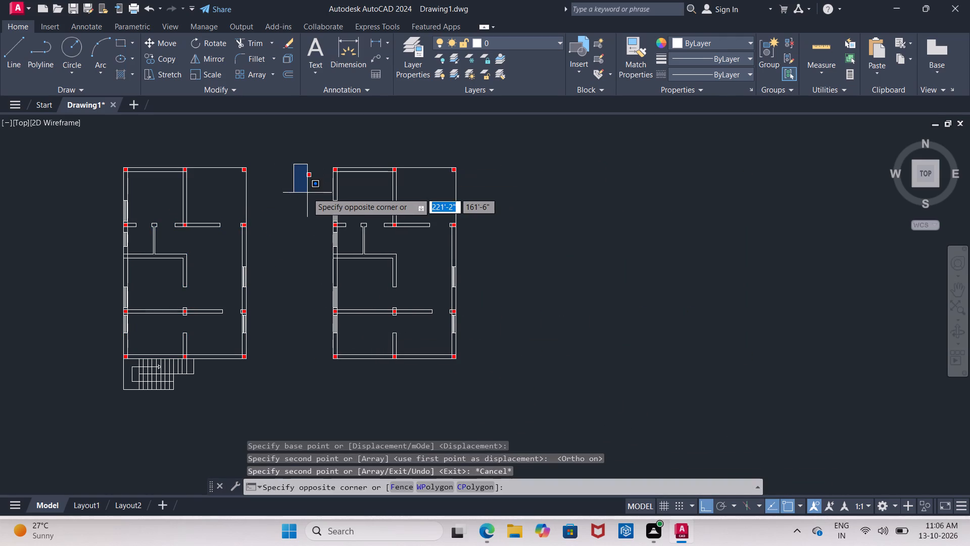
left_click(313, 193)
key("Delete")
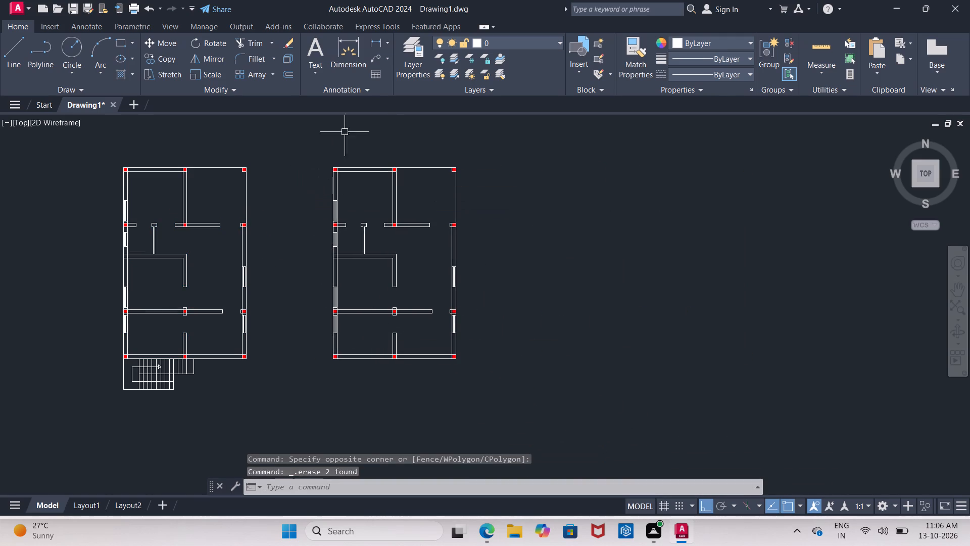
left_click(394, 130)
left_click(349, 144)
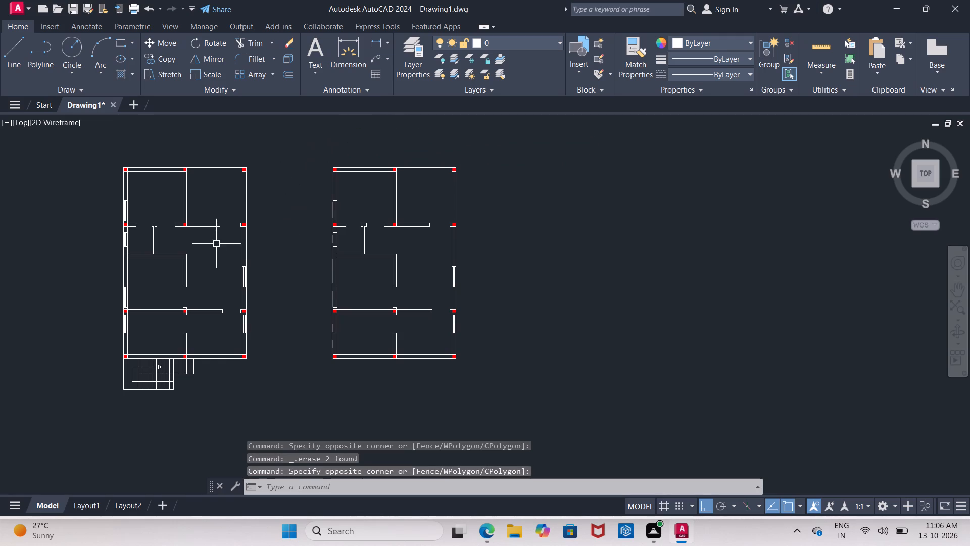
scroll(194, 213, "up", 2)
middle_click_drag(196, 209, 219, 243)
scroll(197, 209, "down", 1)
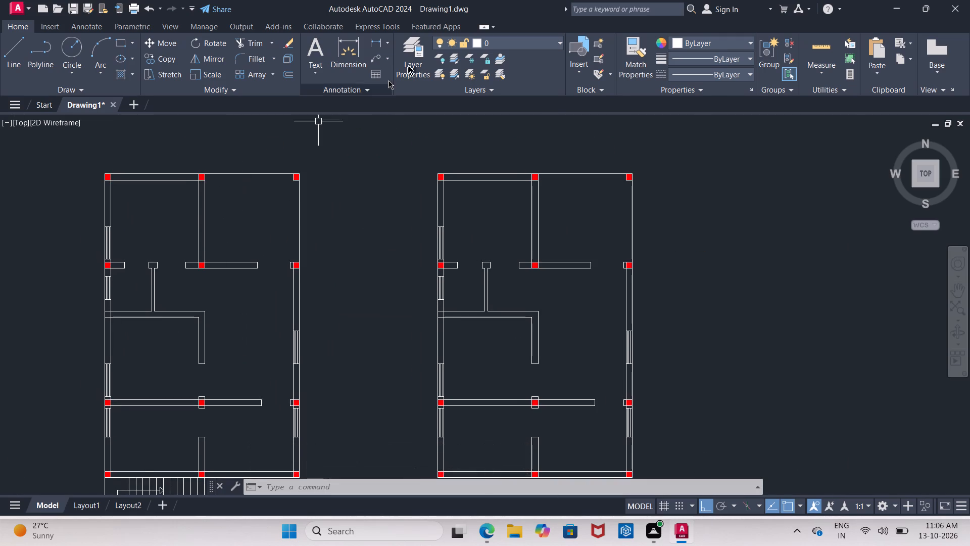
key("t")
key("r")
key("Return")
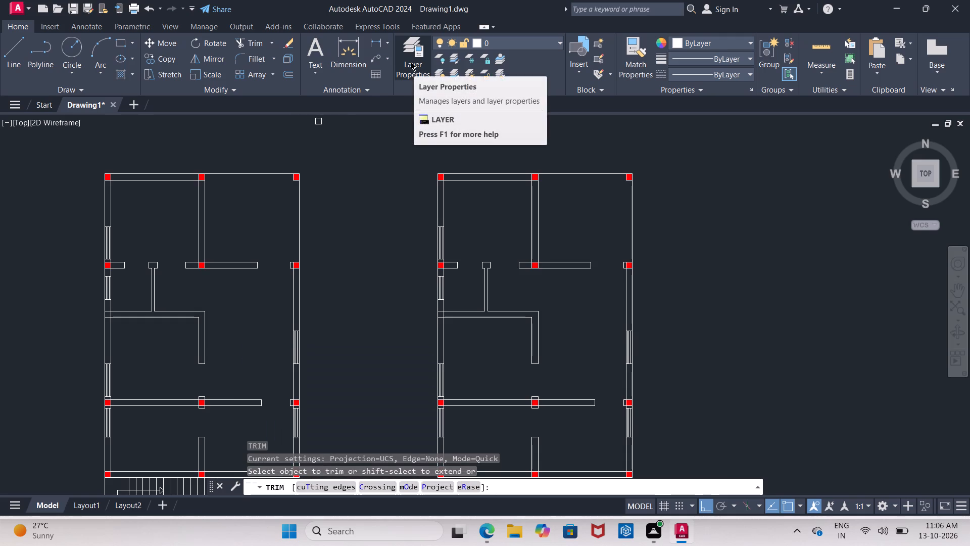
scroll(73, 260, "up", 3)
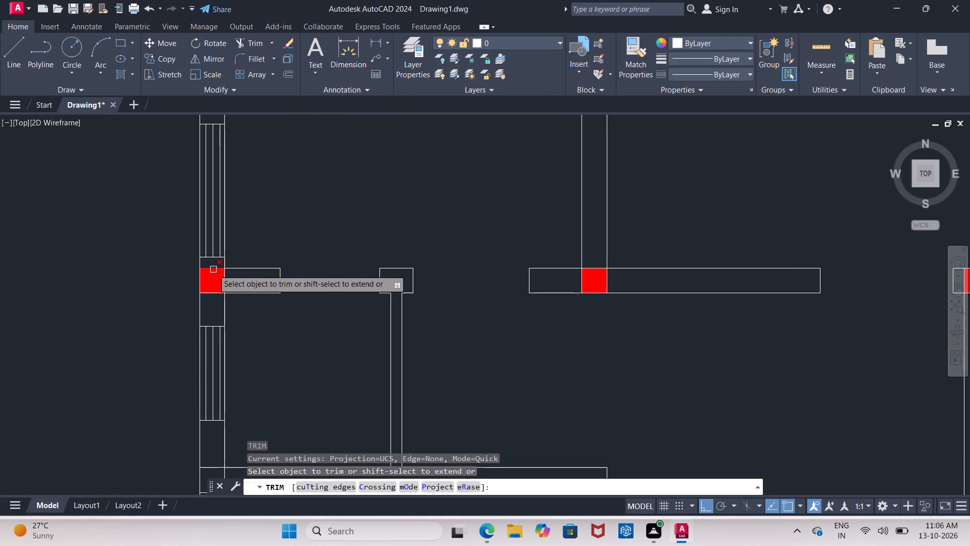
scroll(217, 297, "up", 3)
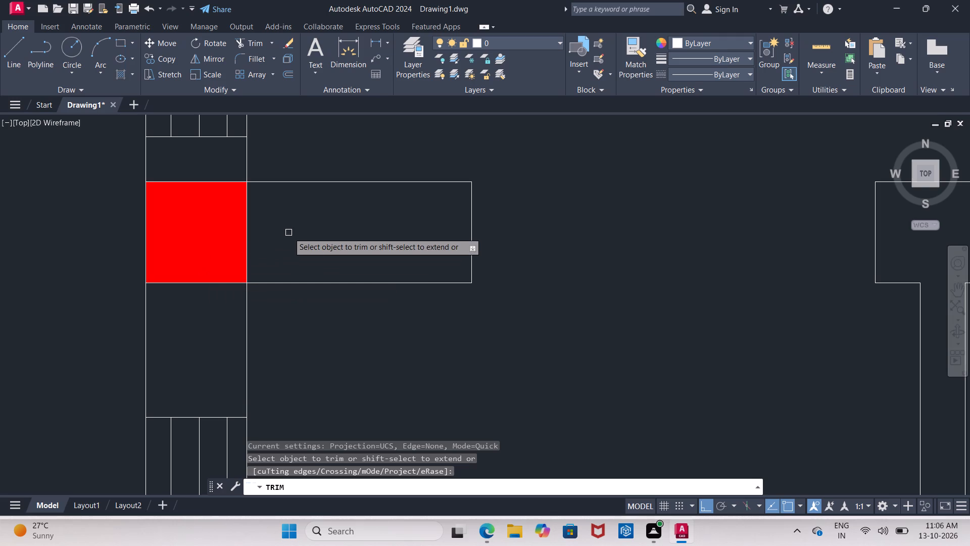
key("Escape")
Add single-line text reading BED ROOM in the top-left room of the original plan, with horizontal rotation.
scroll(288, 236, "down", 5)
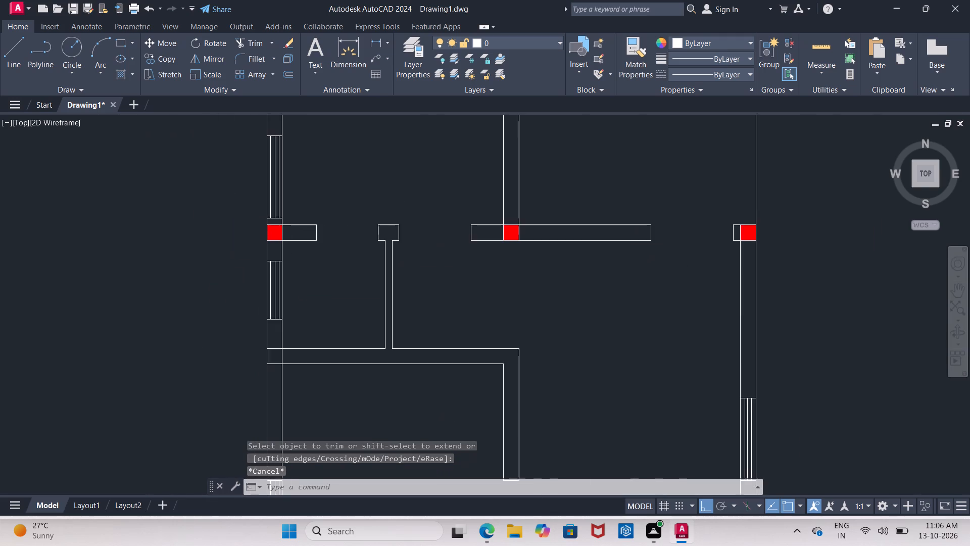
middle_click_drag(334, 195, 126, 272)
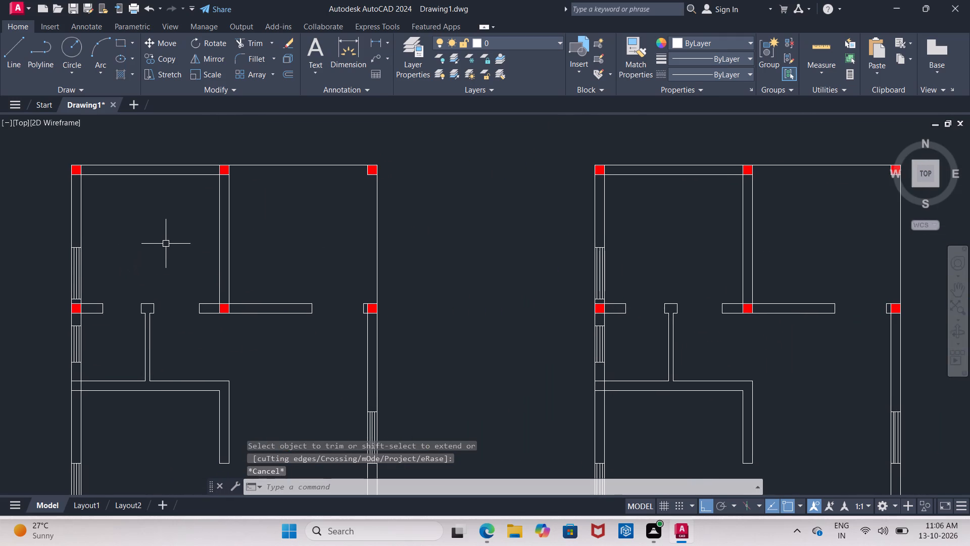
type("TE")
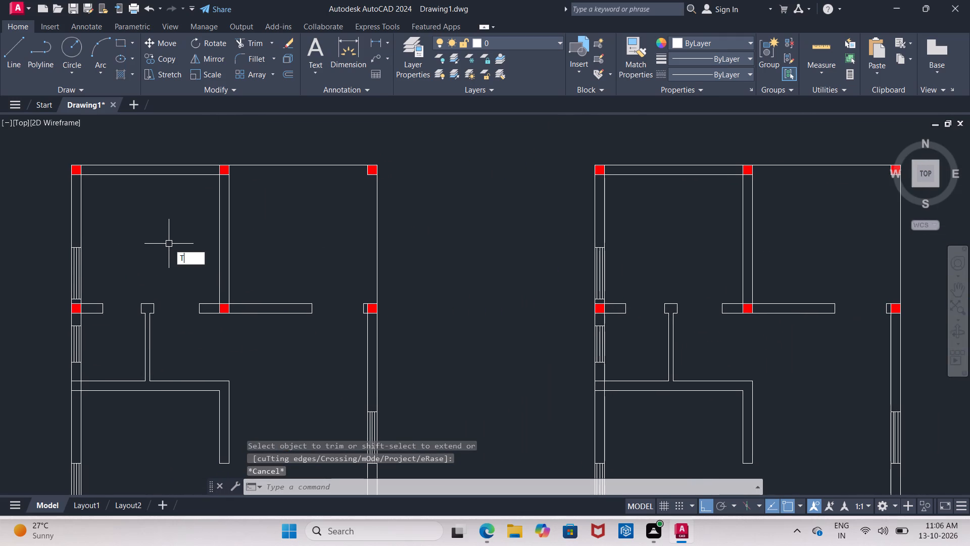
left_click(202, 272)
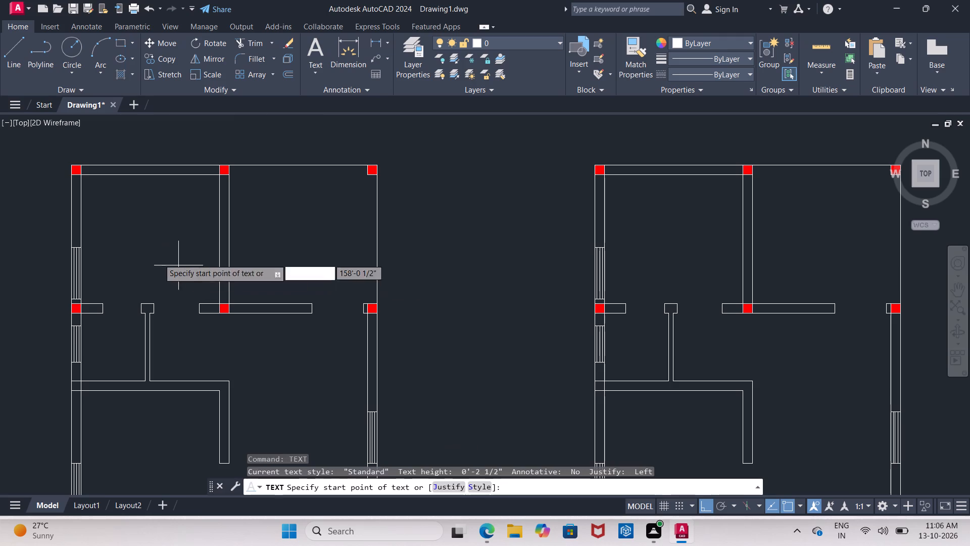
left_click(101, 215)
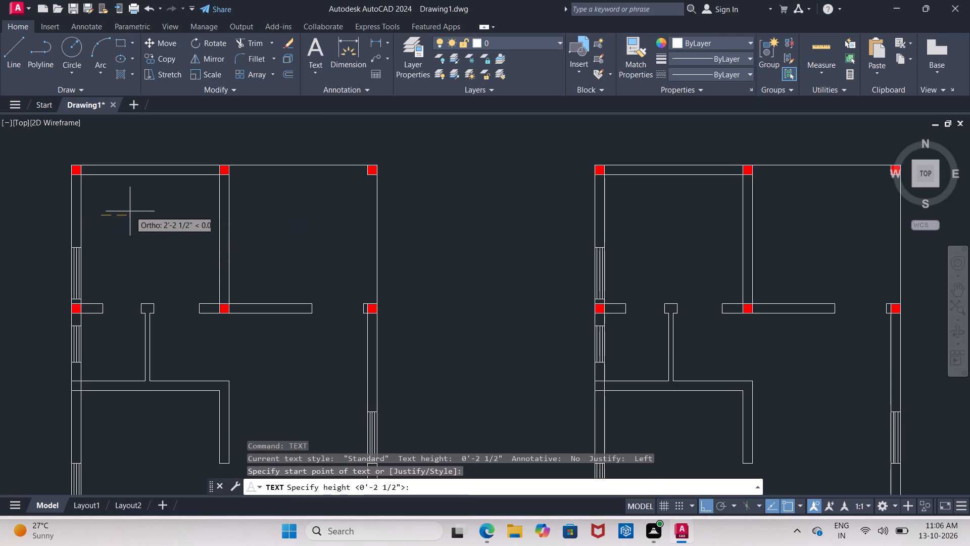
left_click(117, 216)
left_click(117, 216)
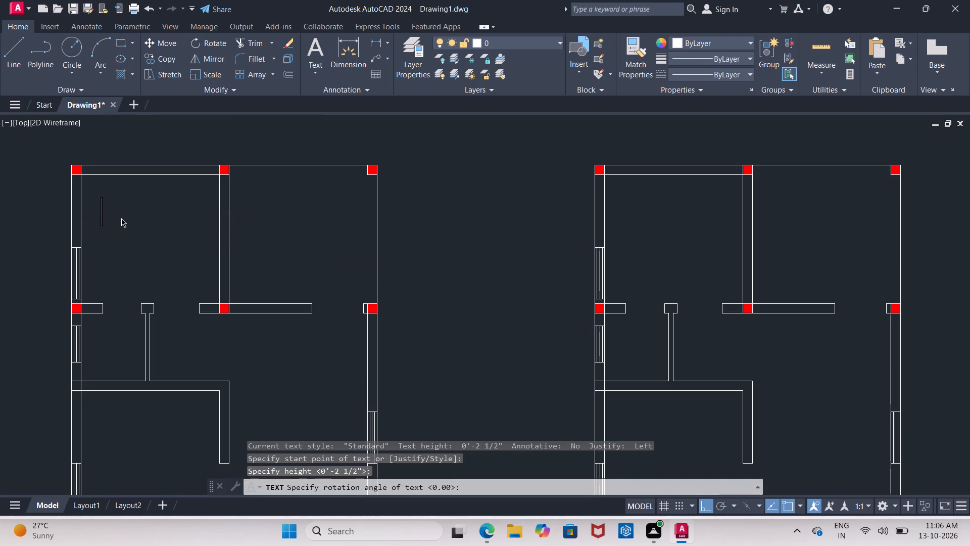
type("BED")
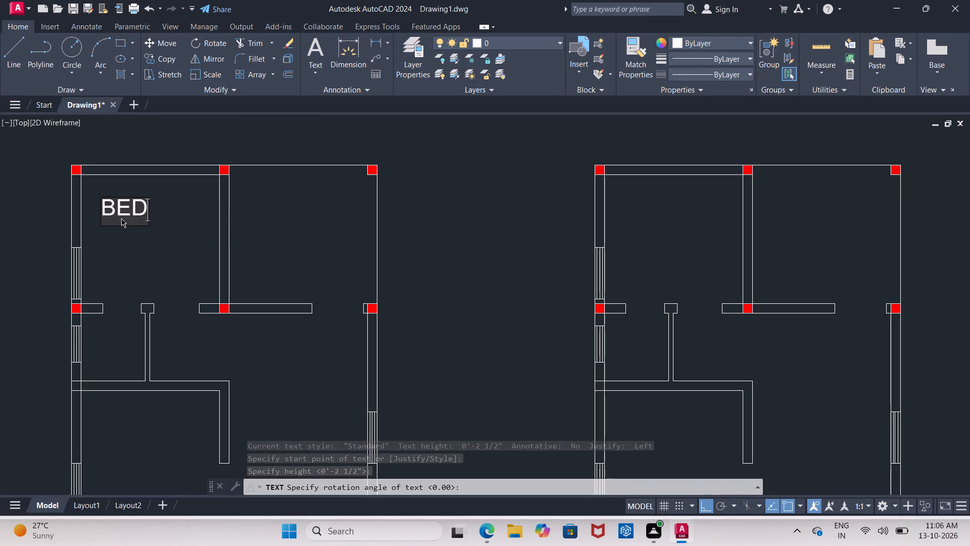
key("space")
type("ROOM")
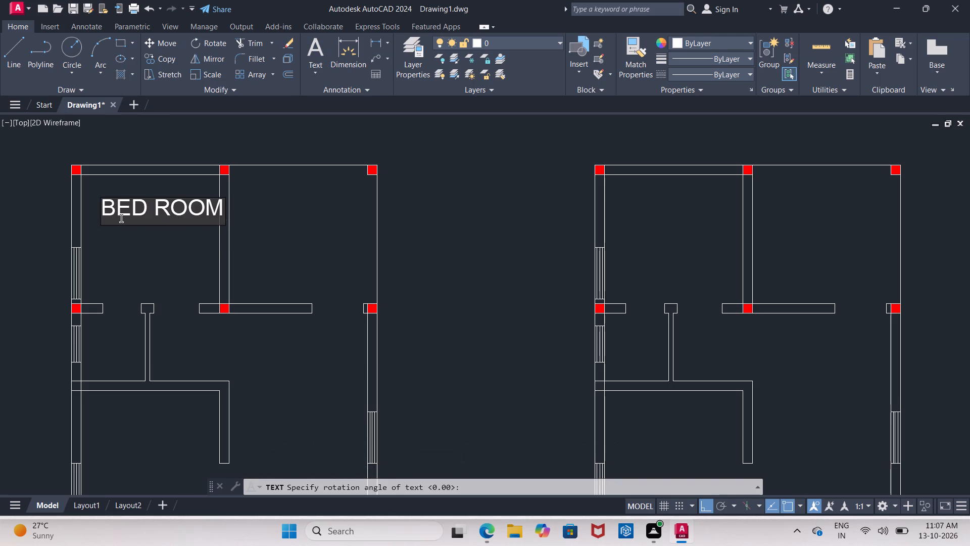
Add a second text line reading 10'X10' beneath BED ROOM, indented with leading spaces to centre it, and finish the text.
key("Return")
key("space")
type("10")
key("apostrophe")
key("x")
type("10\"")
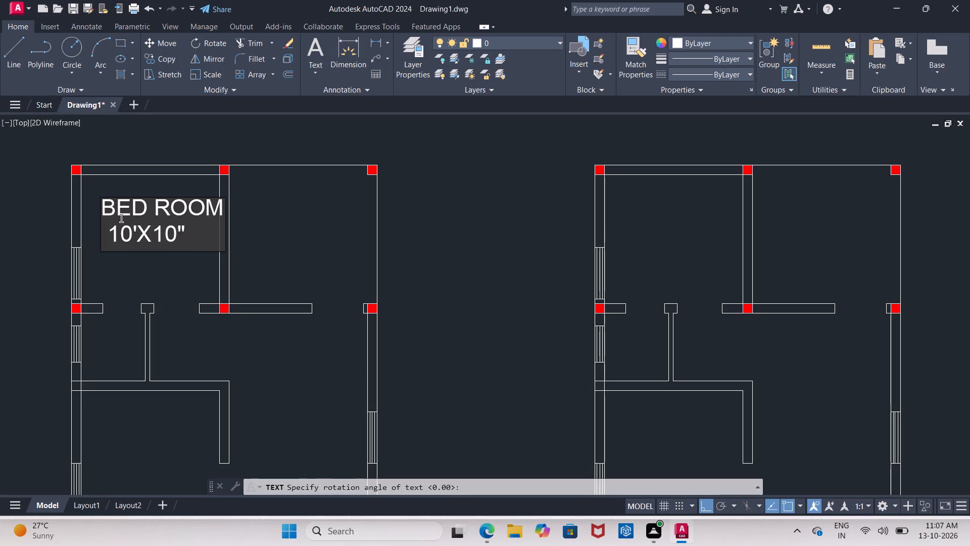
key("BackSpace")
key("apostrophe")
left_click(111, 235)
key("space")
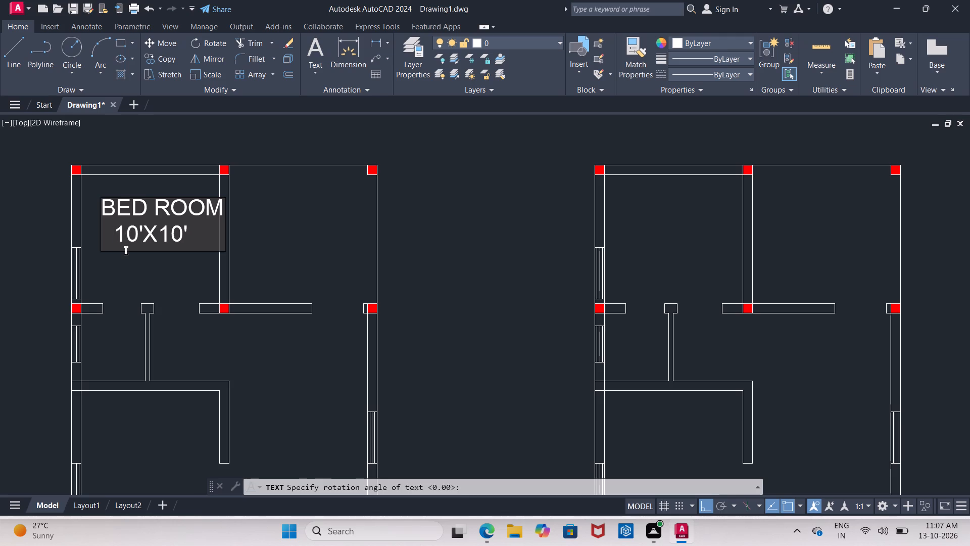
key("space")
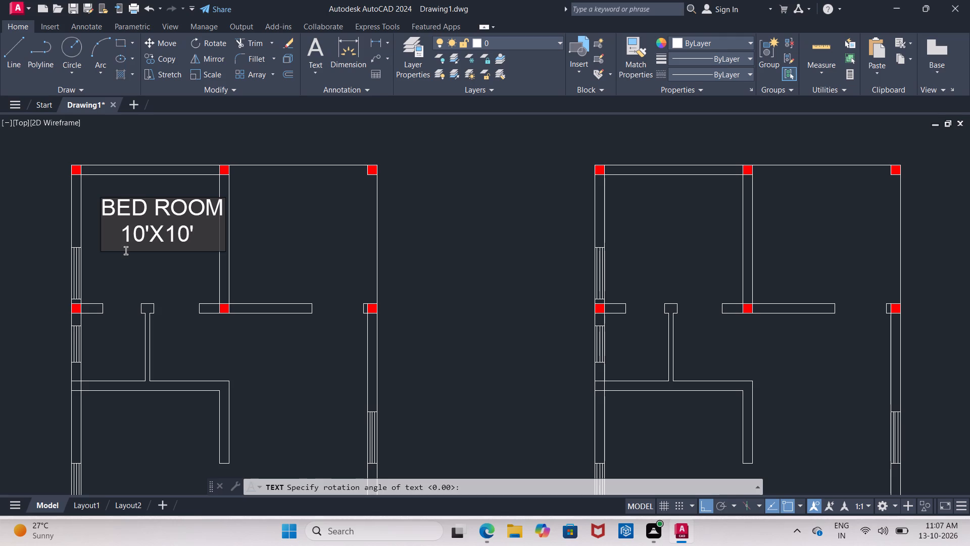
left_click(189, 282)
key("Escape")
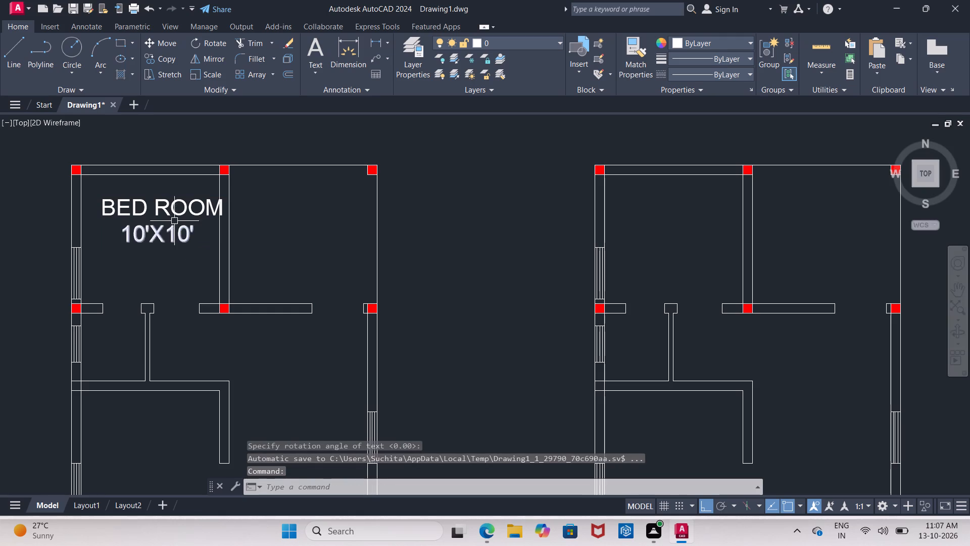
Set the text height of both the BED ROOM and 10'X10' lines to 9".
left_click(170, 208)
left_click(182, 235)
right_click(182, 235)
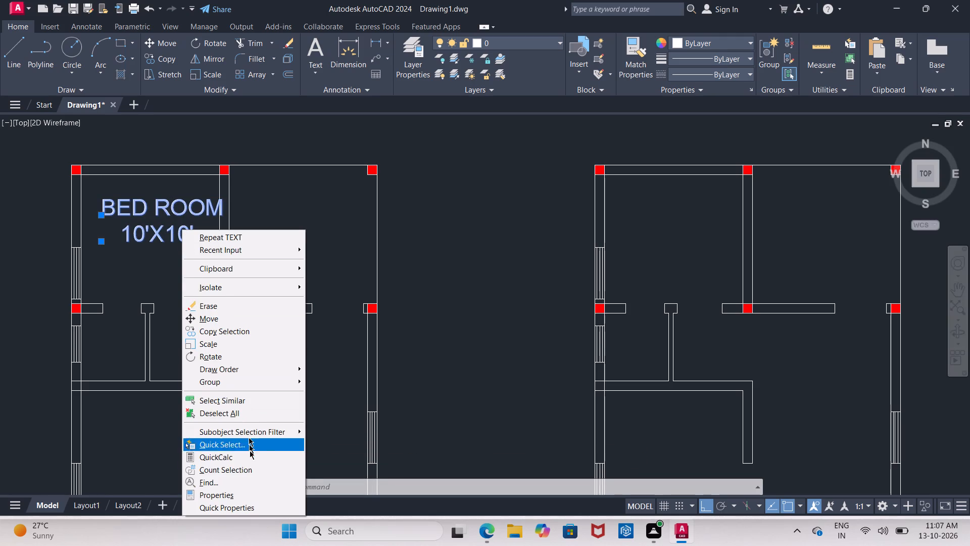
left_click(258, 490)
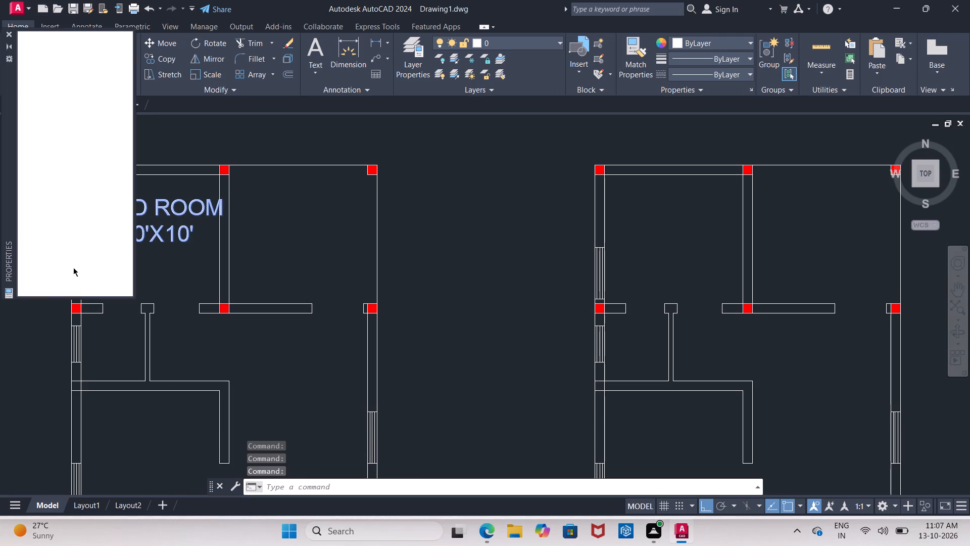
scroll(57, 213, "down", 1)
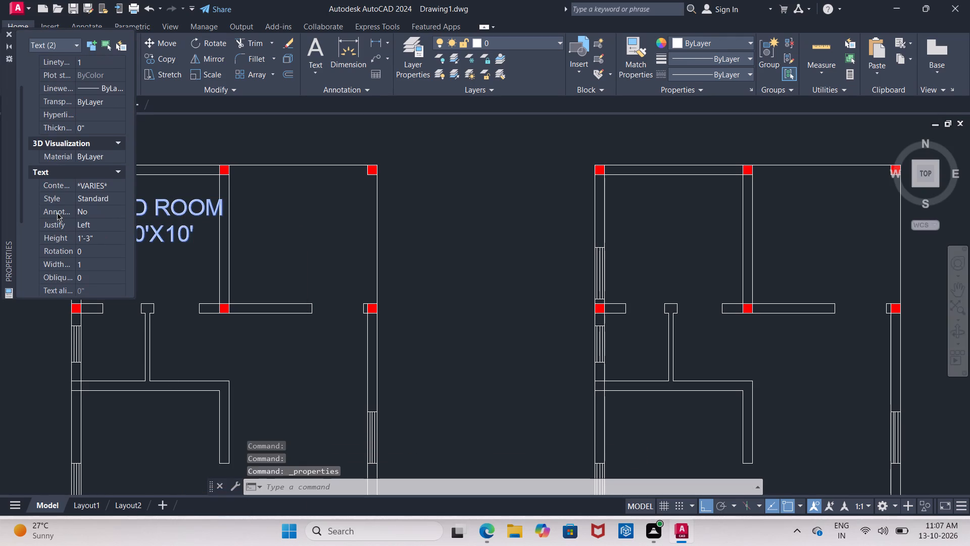
left_click_drag(95, 238, 85, 239)
key("9")
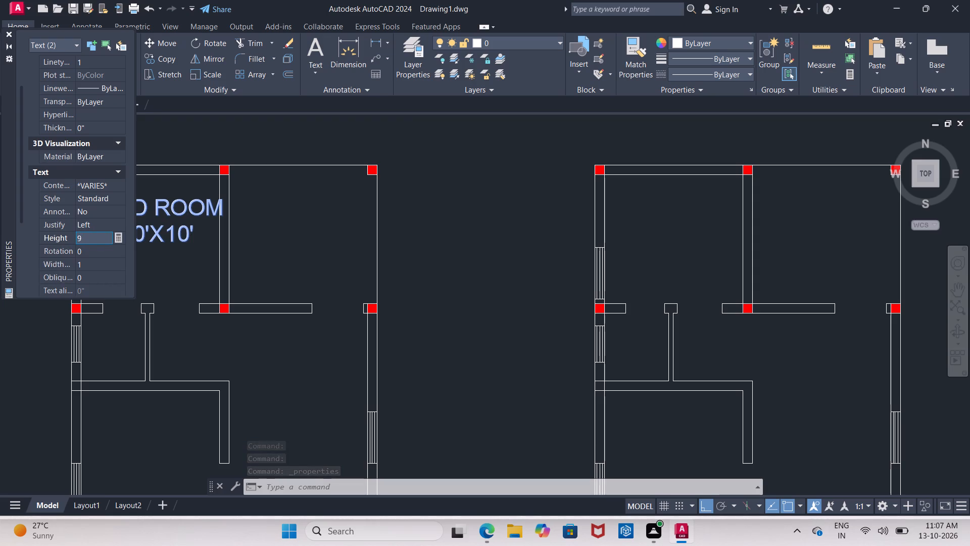
key("shift+quotedbl")
key("Return")
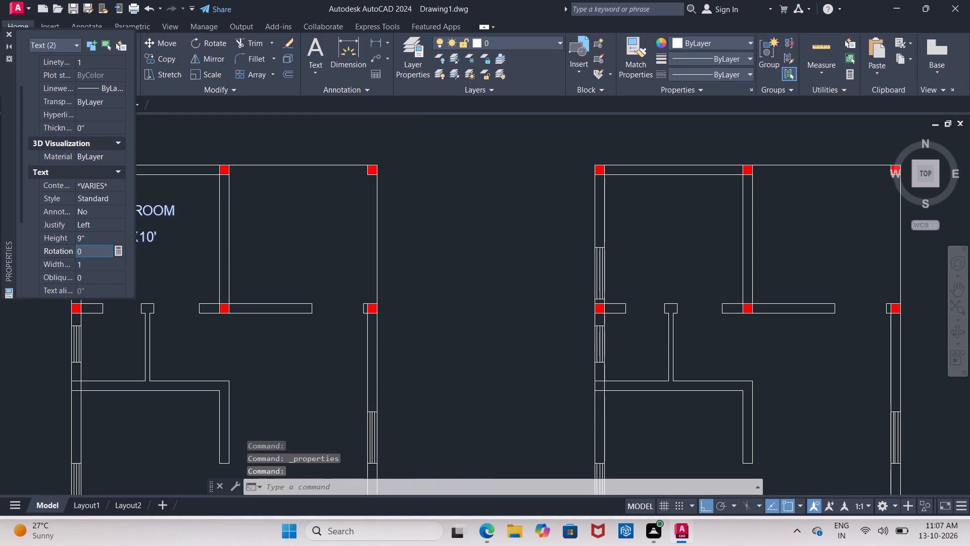
left_click(191, 244)
left_click(192, 244)
left_click(192, 244)
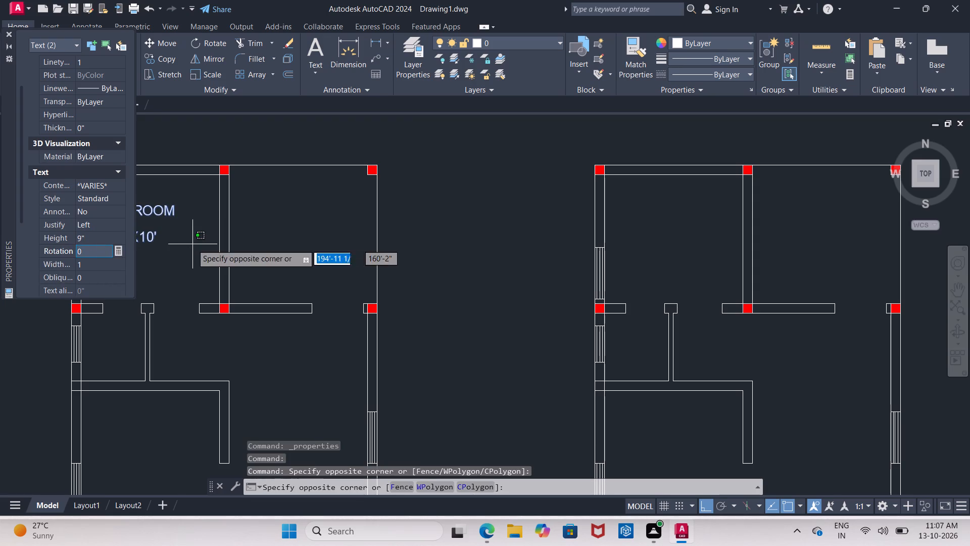
left_click(9, 36)
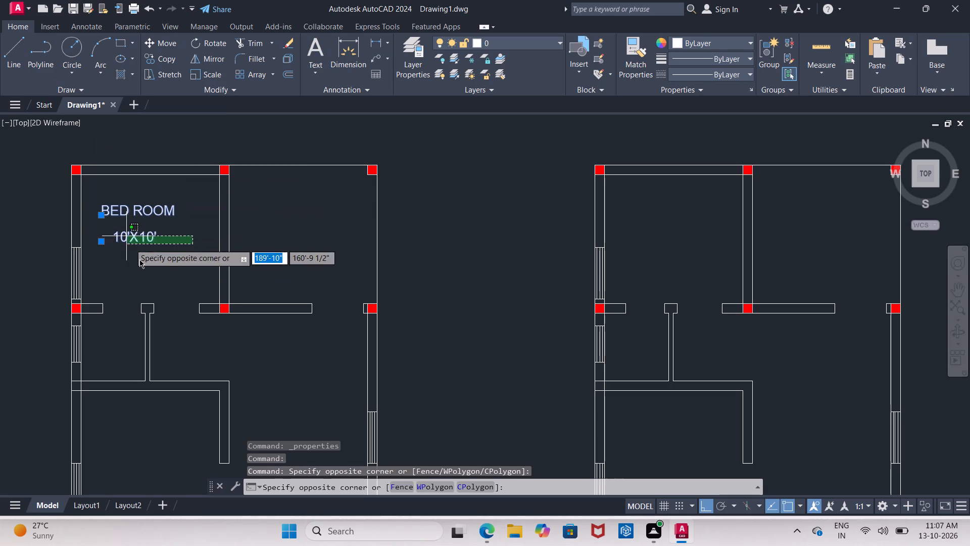
key("Escape")
key("Escape")
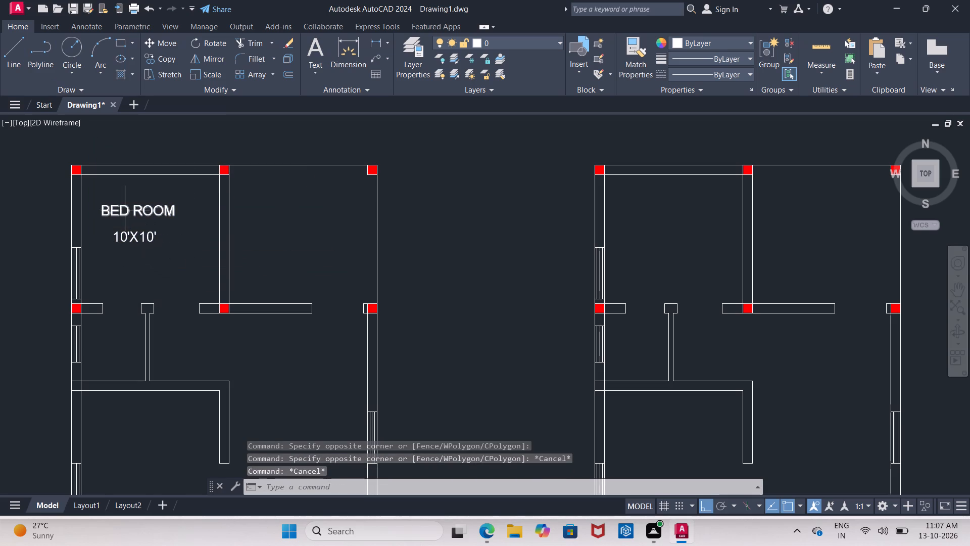
Move the 10'X10' text straight up so it sits closer beneath BED ROOM.
left_click(134, 238)
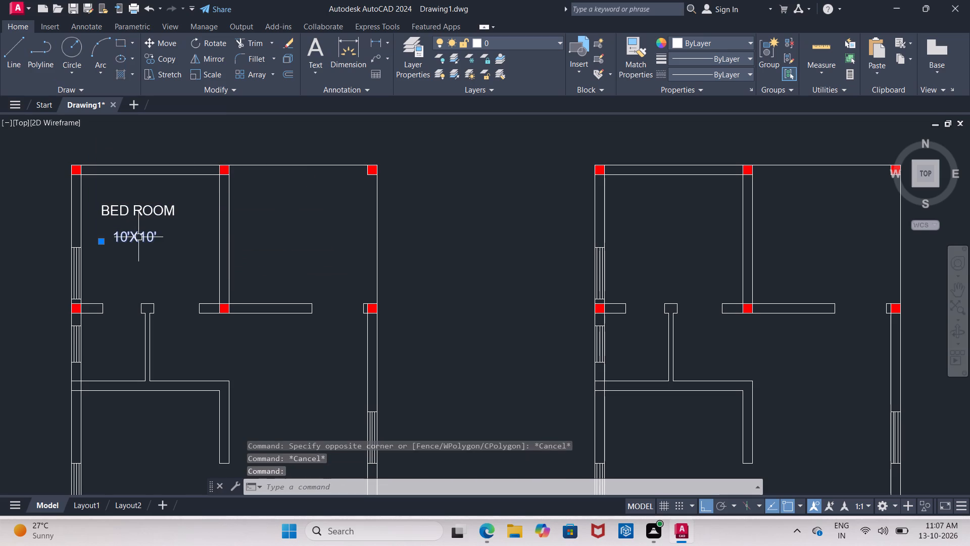
left_click(162, 48)
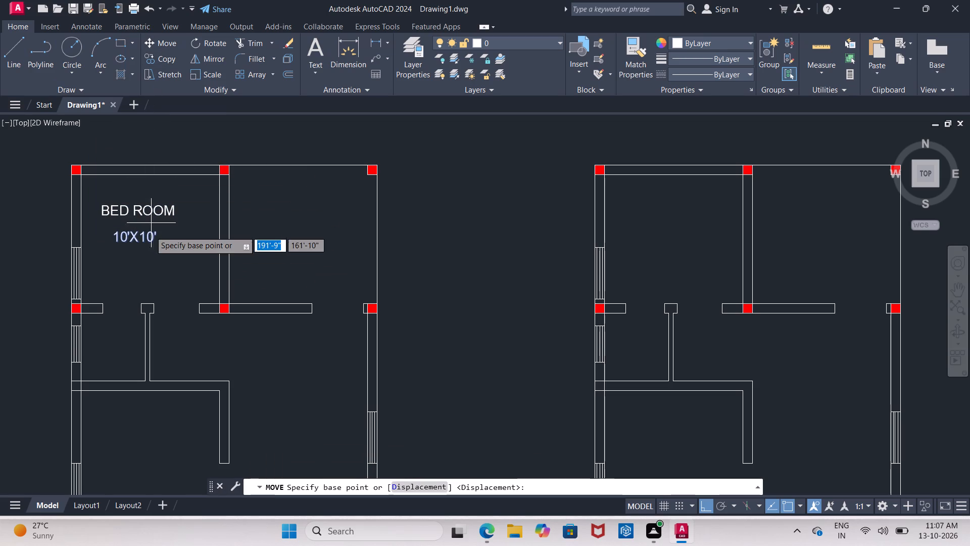
left_click(134, 238)
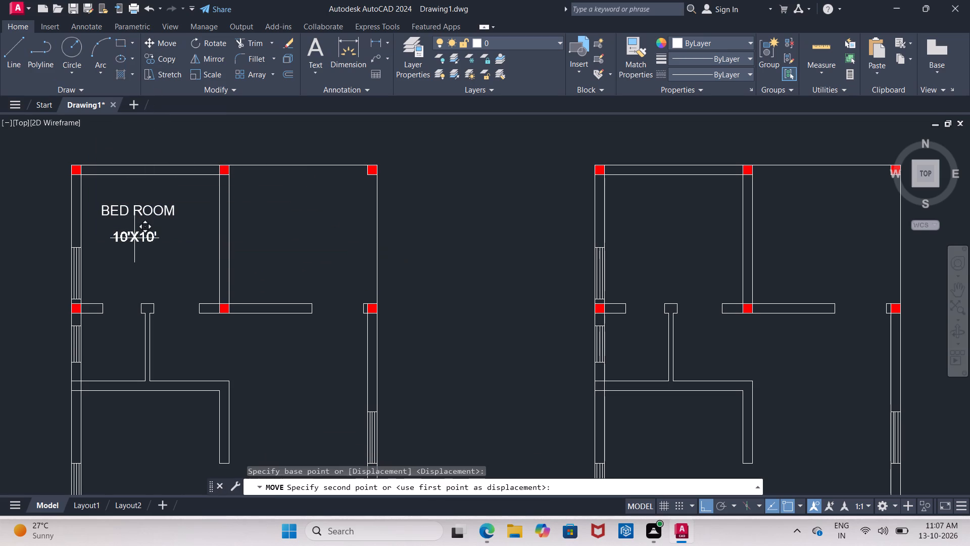
left_click(134, 228)
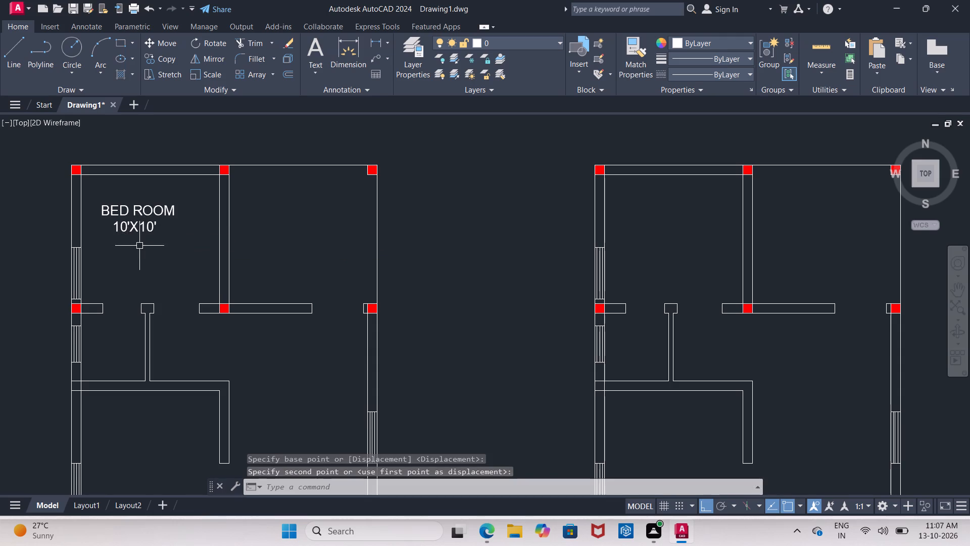
Move the two-line bedroom label about 11" to the right within the top-left room, with Ortho off.
left_click(90, 196)
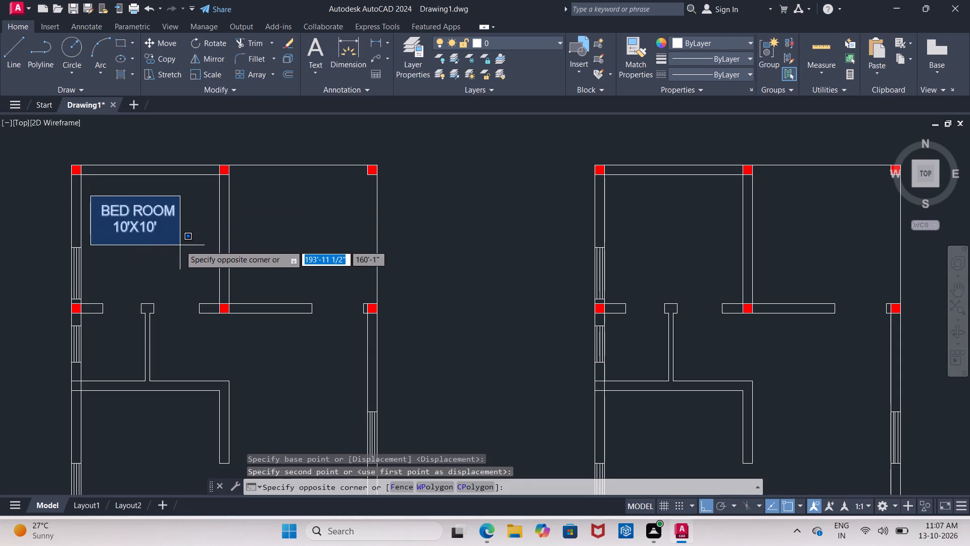
left_click(180, 245)
left_click(154, 44)
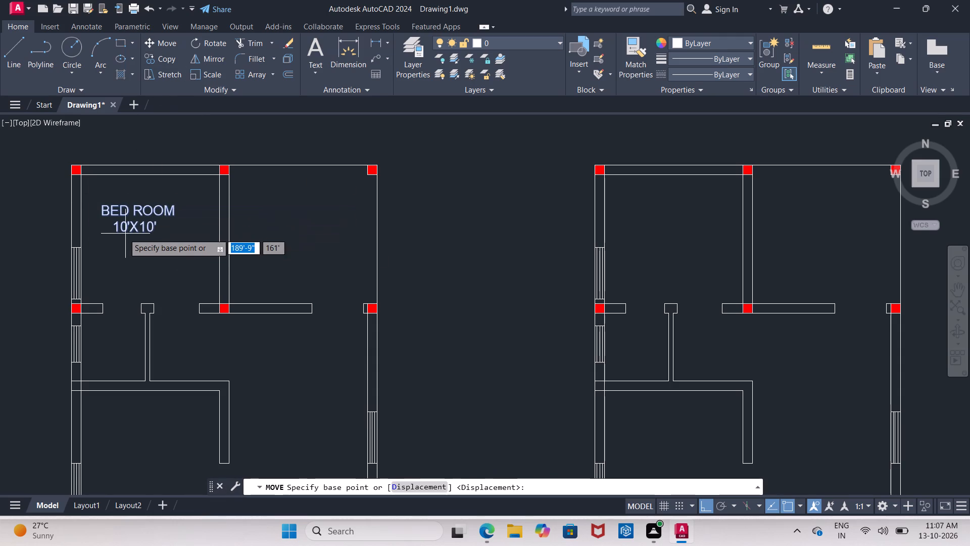
left_click(128, 224)
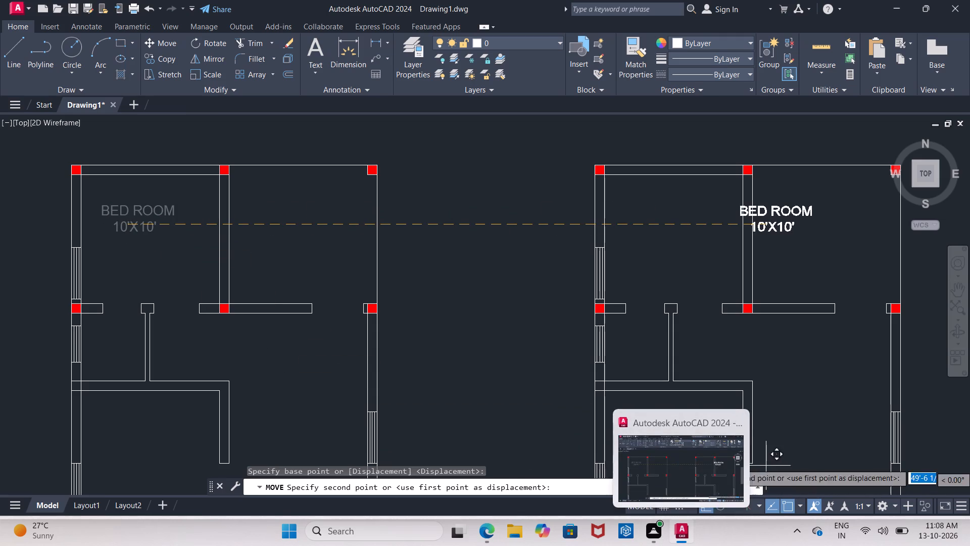
left_click(713, 508)
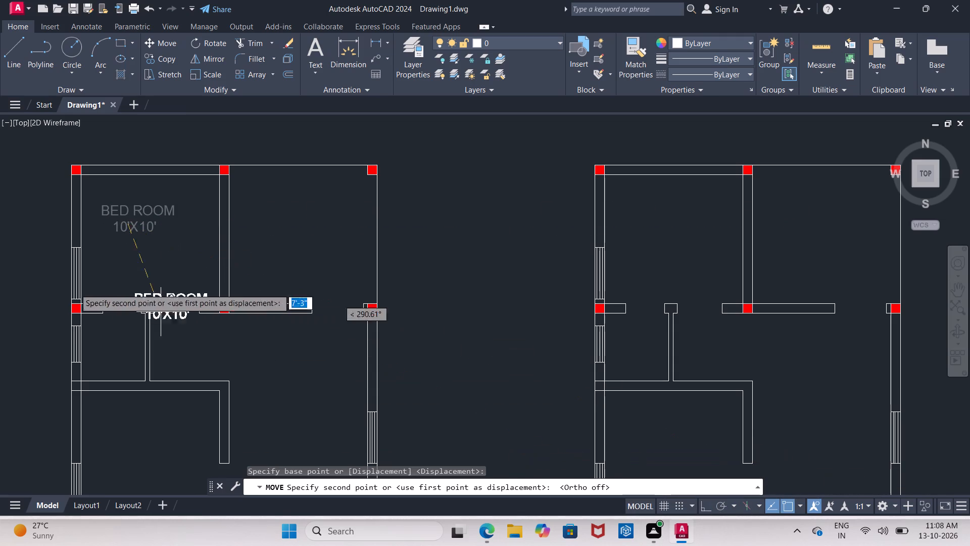
left_click(139, 225)
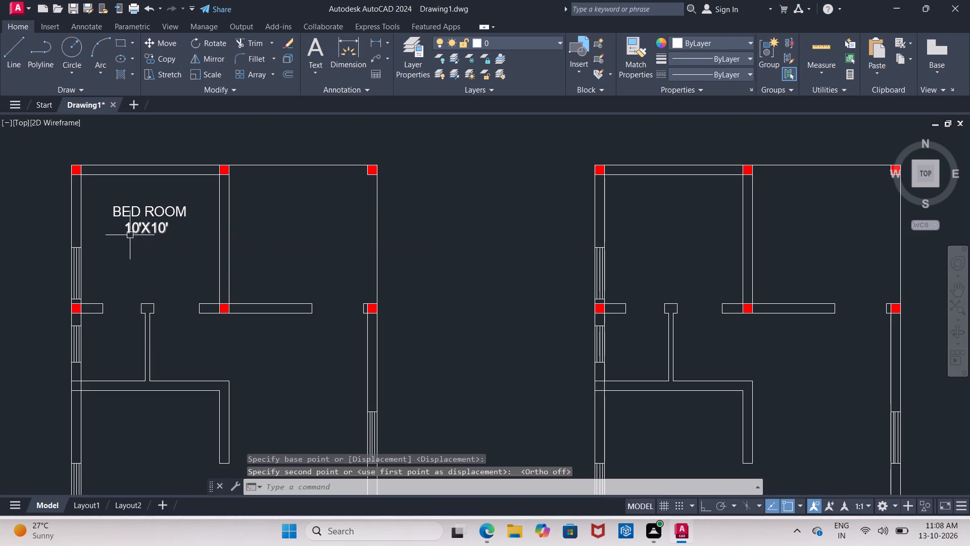
Copy the two-line BED ROOM 10'X10' label freely, with Ortho off, into the left plan's top-right room and the room below it.
left_click(113, 200)
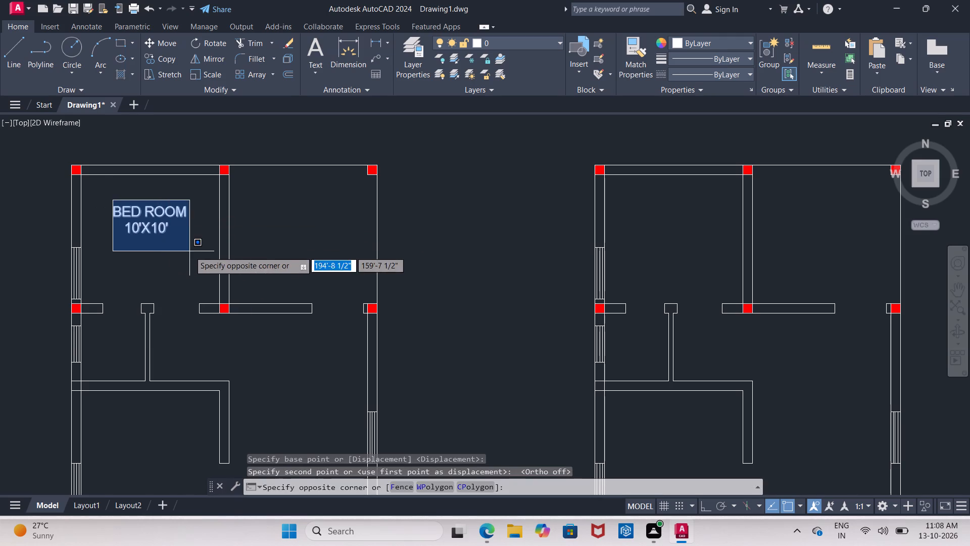
left_click(189, 251)
left_click(146, 57)
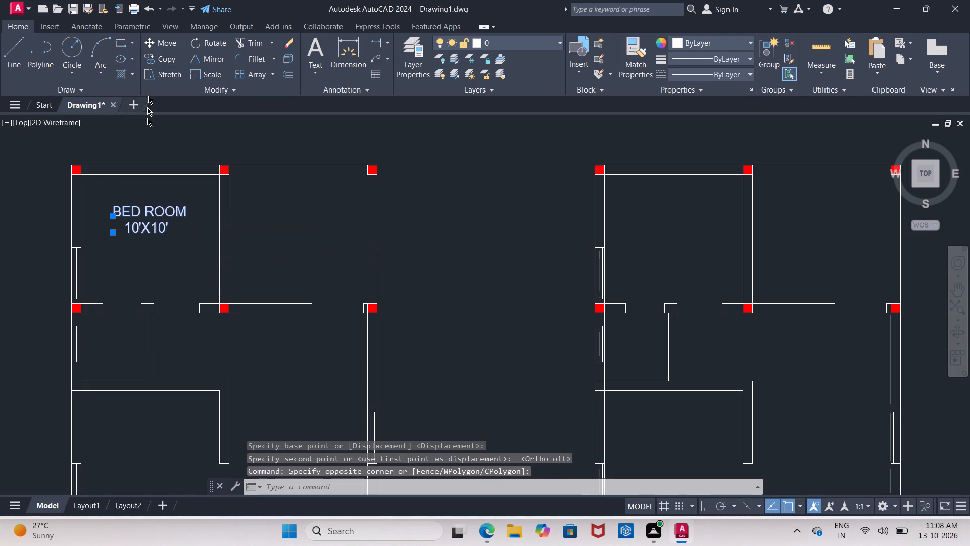
left_click(147, 219)
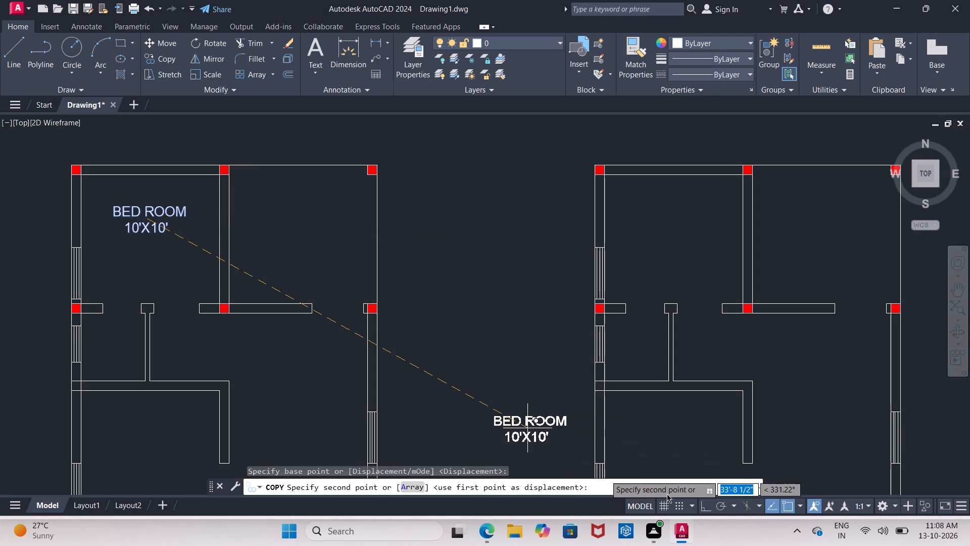
left_click(705, 502)
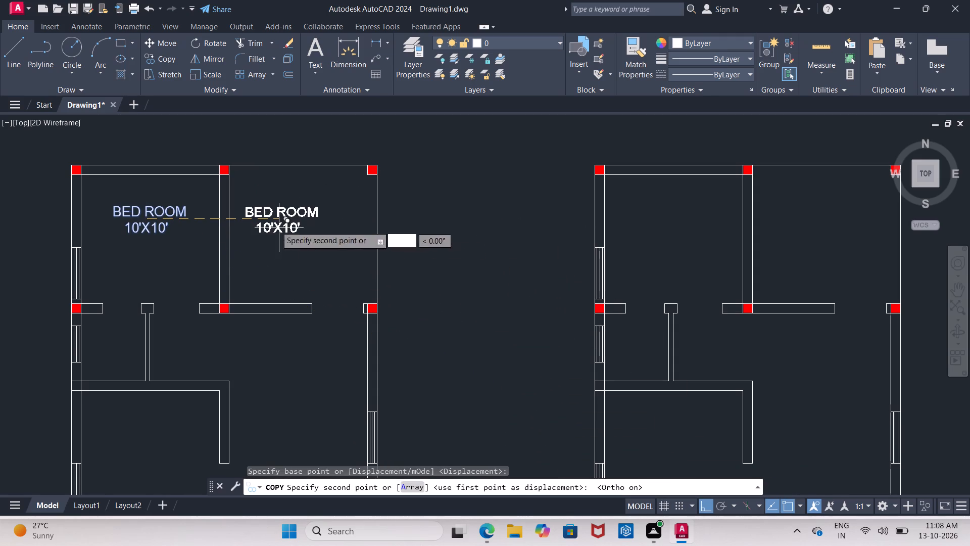
left_click(701, 509)
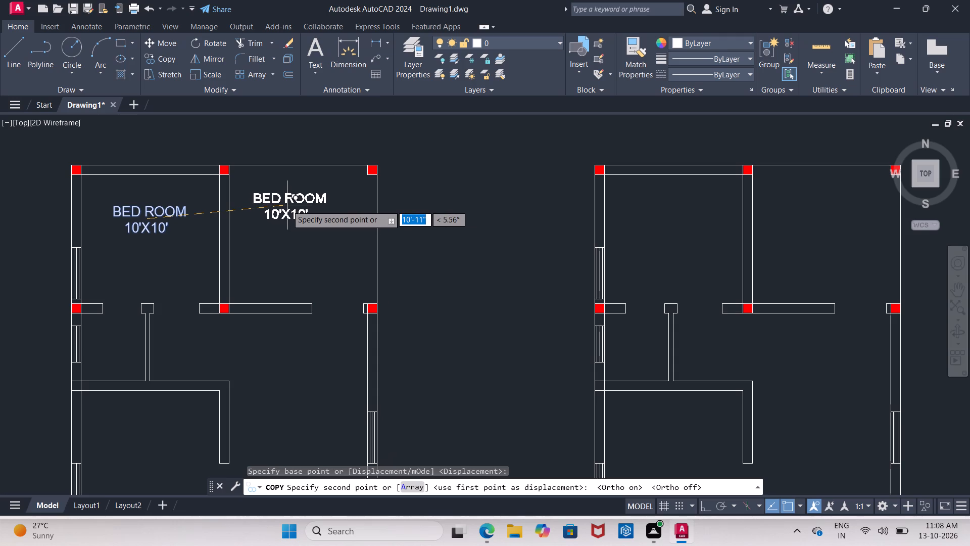
left_click(297, 202)
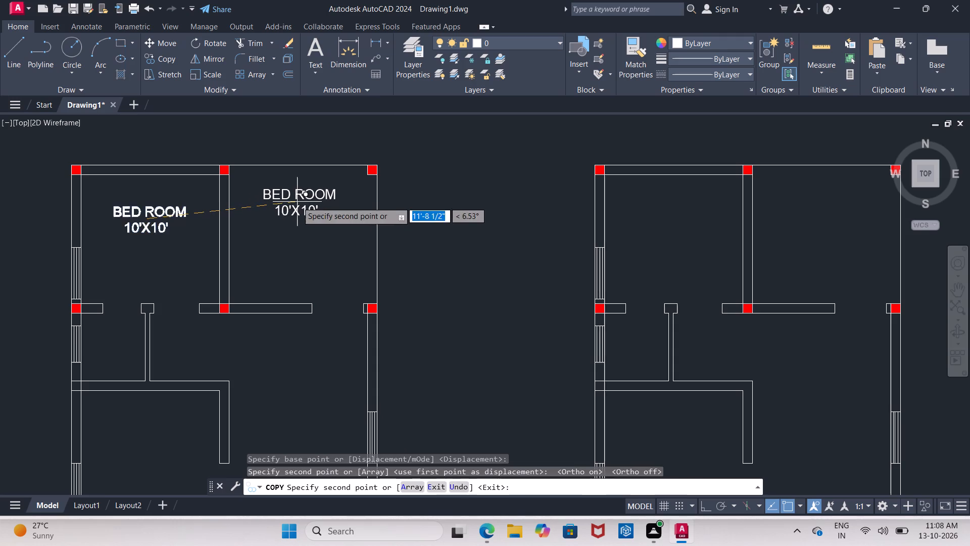
middle_click_drag(298, 334, 267, 274)
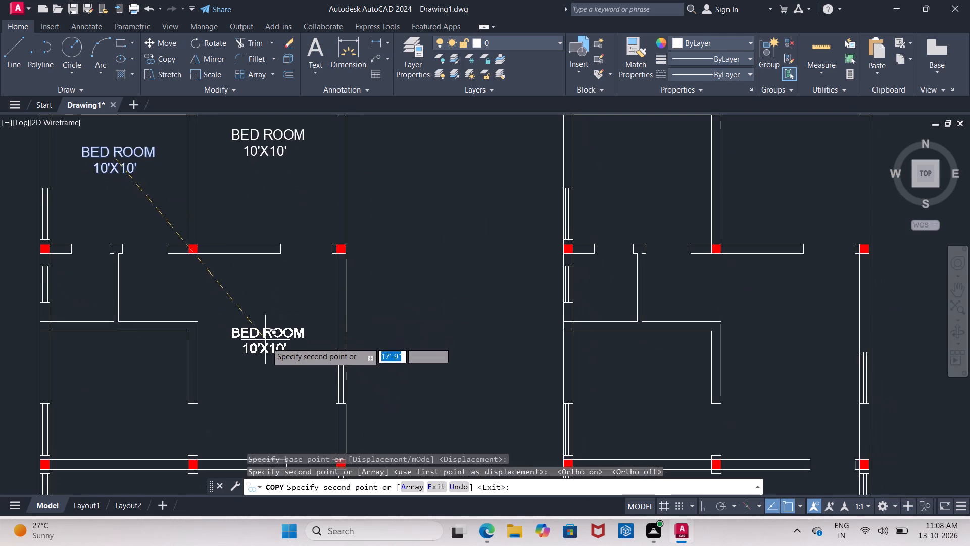
left_click(261, 363)
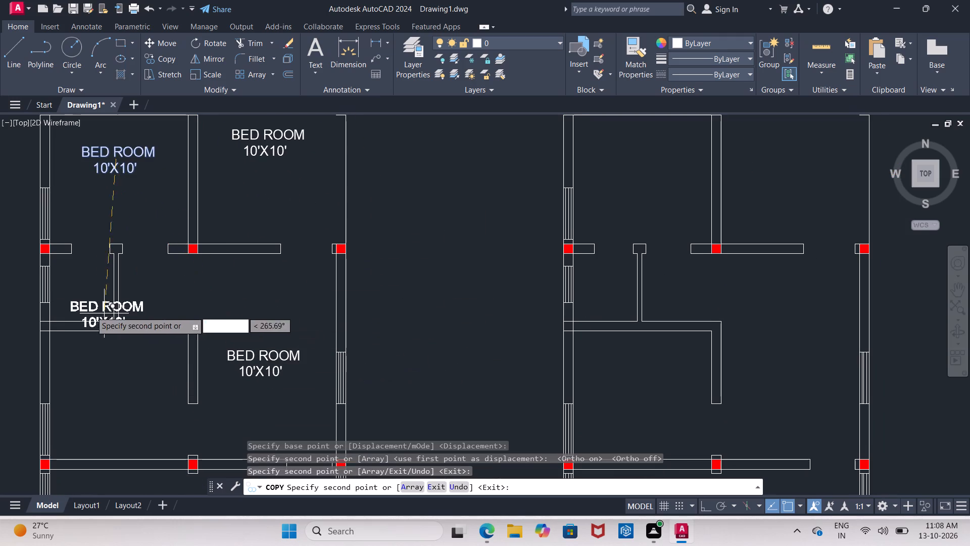
Place more copies of the bedroom label in the small left room, the room beneath it, and both bottom rooms of the left plan.
scroll(83, 293, "up", 1)
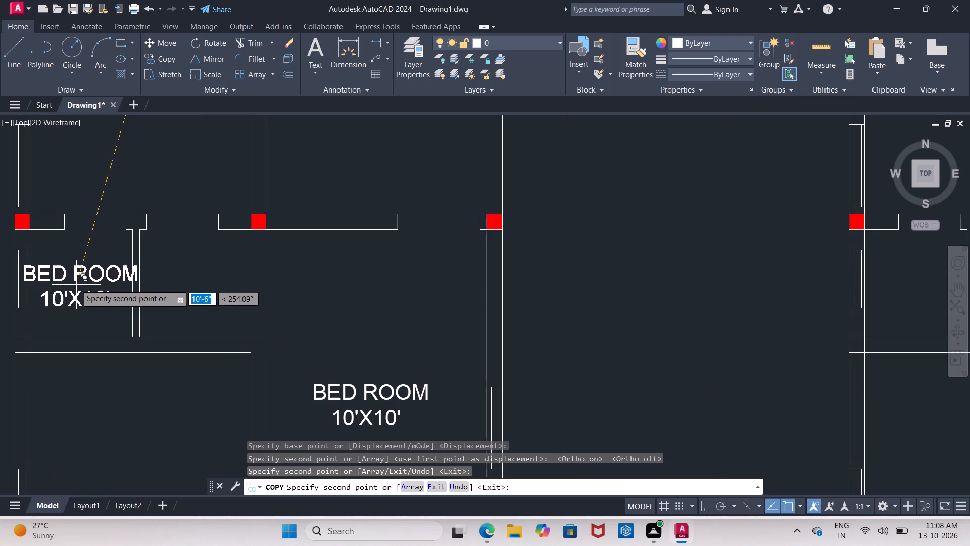
left_click(76, 284)
middle_click_drag(165, 287, 186, 213)
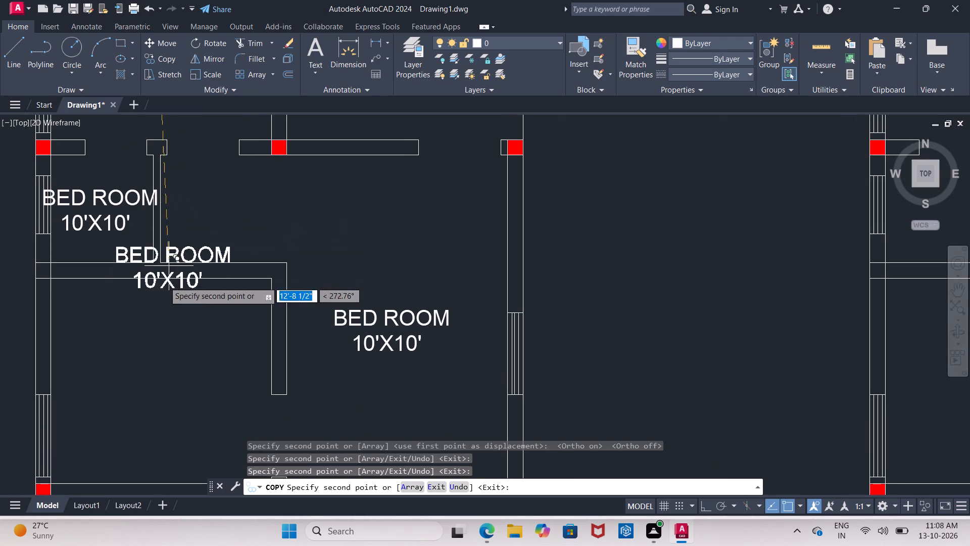
left_click(150, 359)
scroll(198, 357, "up", 1)
middle_click_drag(127, 317, 119, 303)
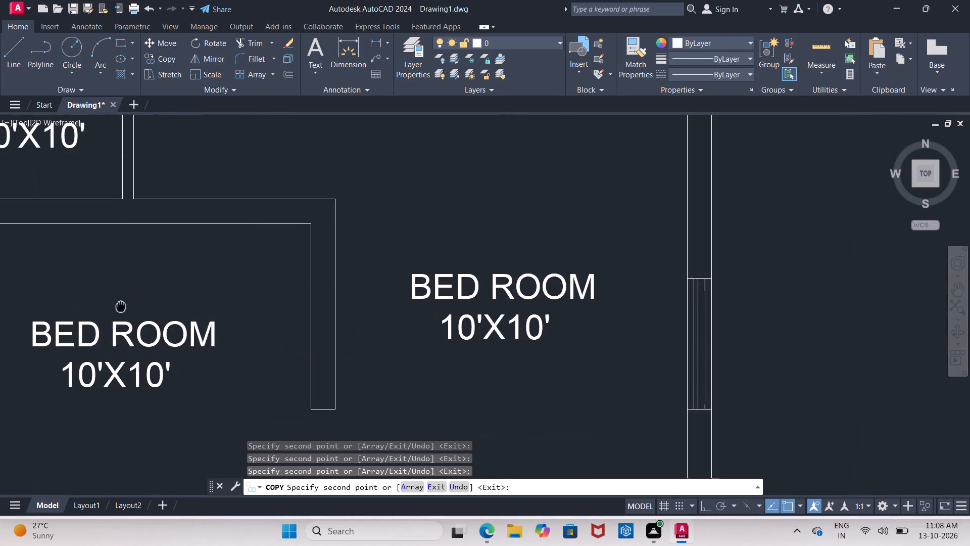
middle_click_drag(119, 303, 95, 255)
scroll(99, 256, "down", 3)
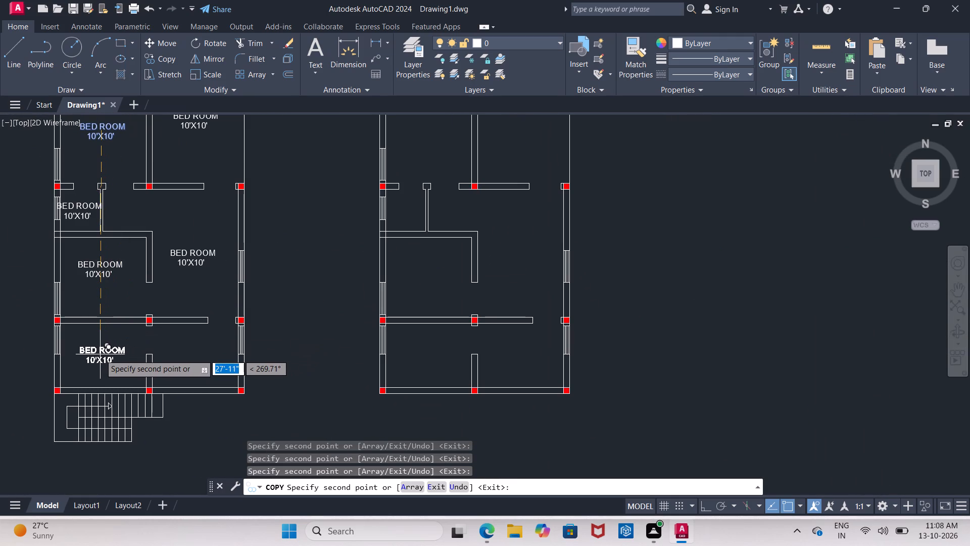
left_click(100, 354)
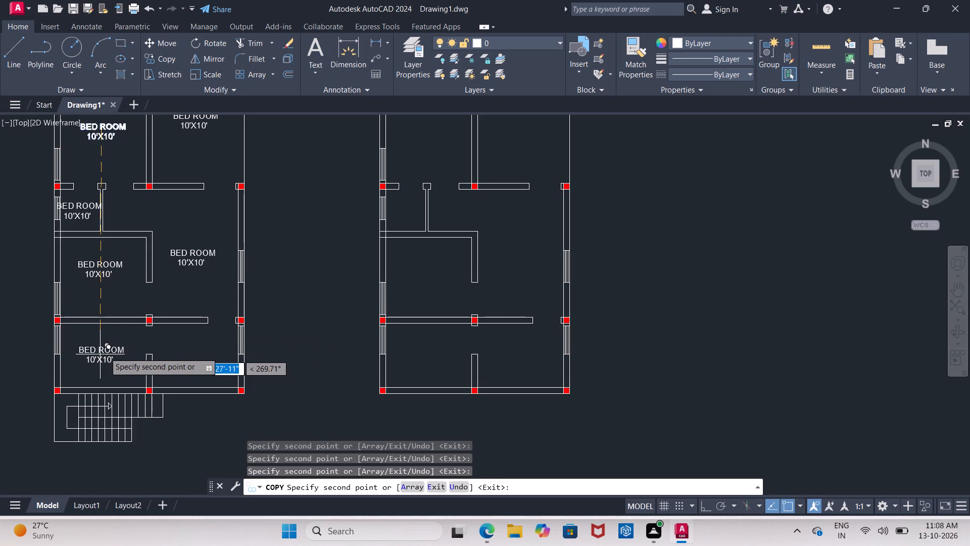
left_click(193, 353)
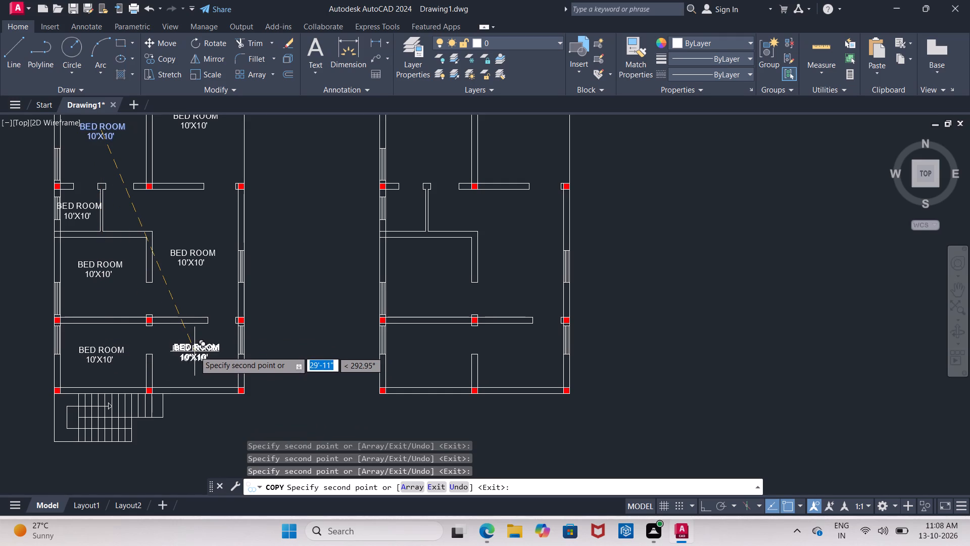
key("Escape")
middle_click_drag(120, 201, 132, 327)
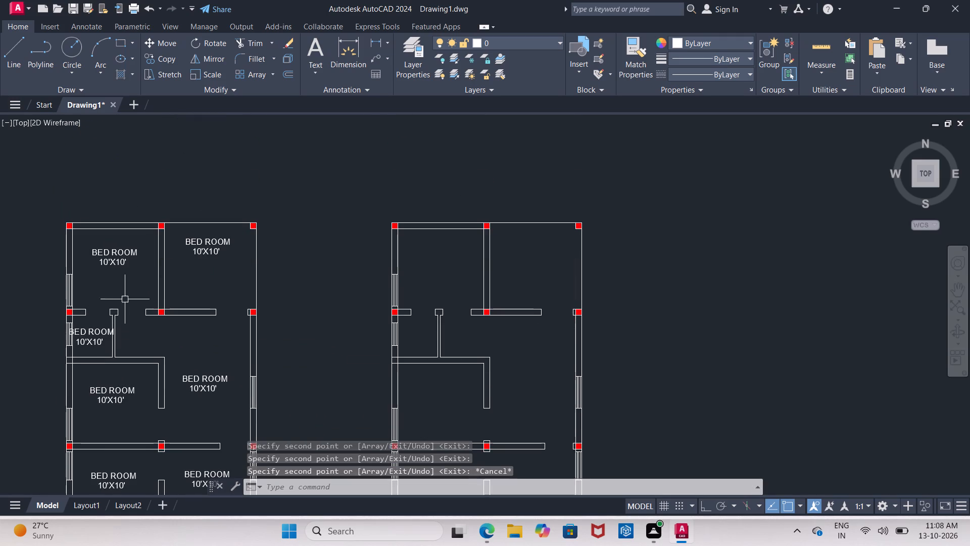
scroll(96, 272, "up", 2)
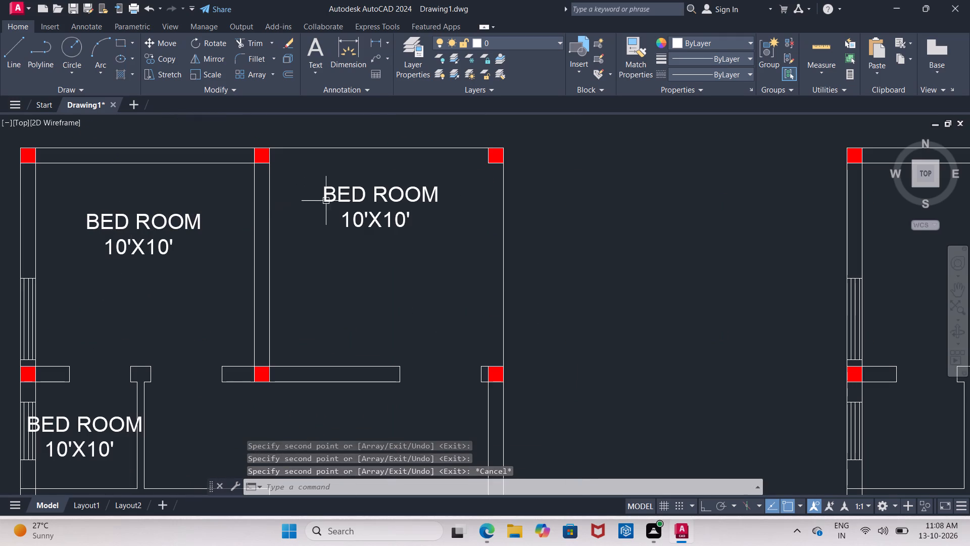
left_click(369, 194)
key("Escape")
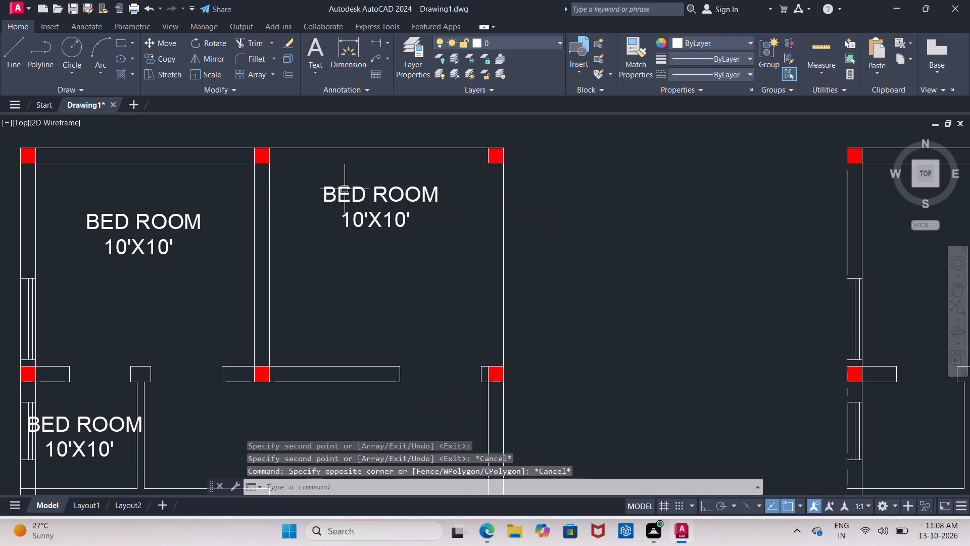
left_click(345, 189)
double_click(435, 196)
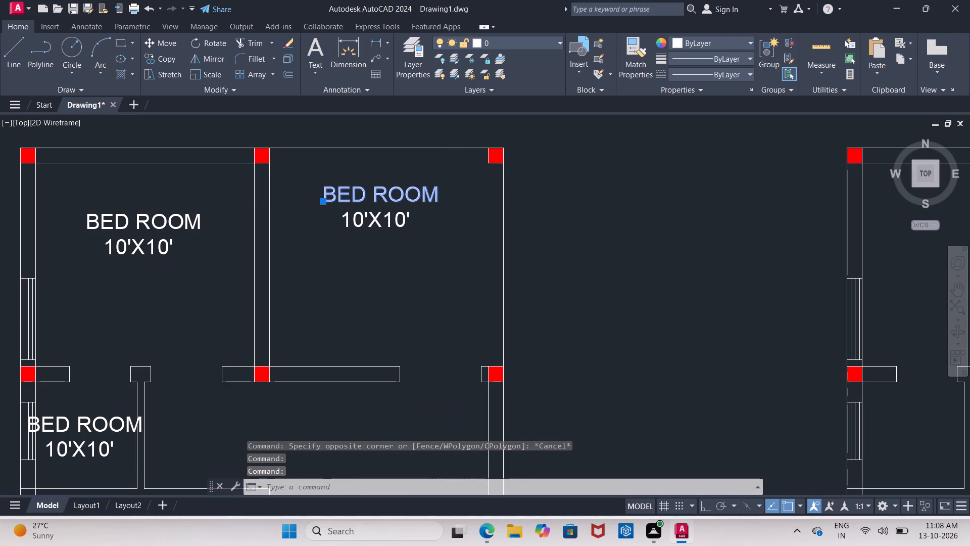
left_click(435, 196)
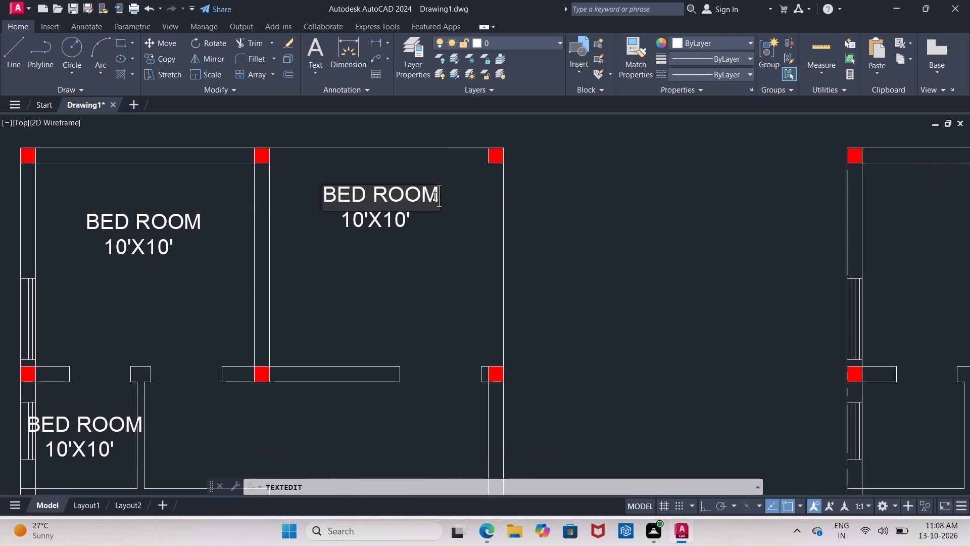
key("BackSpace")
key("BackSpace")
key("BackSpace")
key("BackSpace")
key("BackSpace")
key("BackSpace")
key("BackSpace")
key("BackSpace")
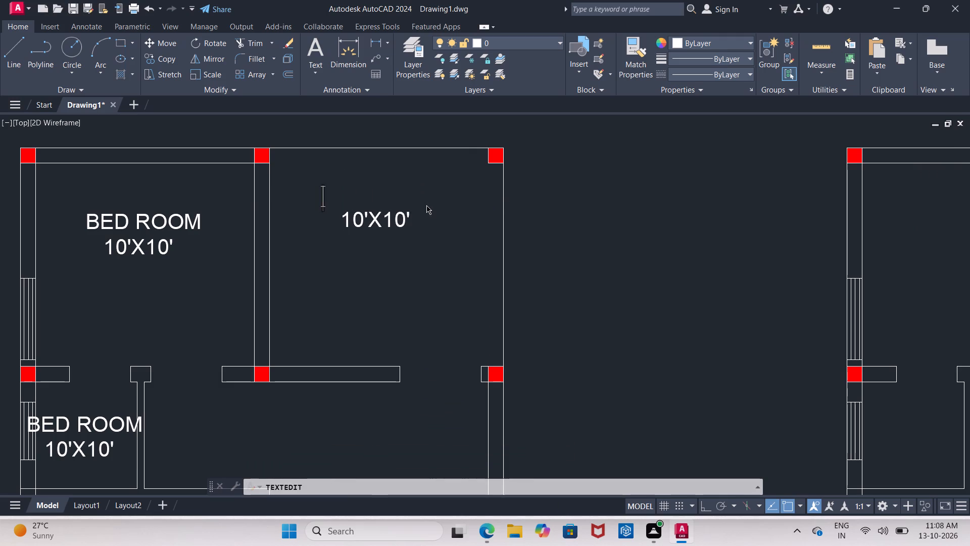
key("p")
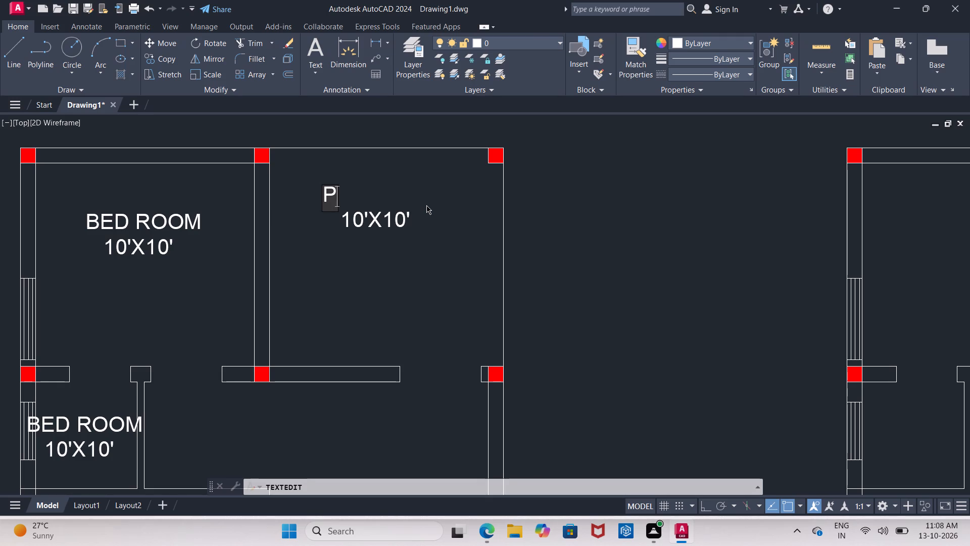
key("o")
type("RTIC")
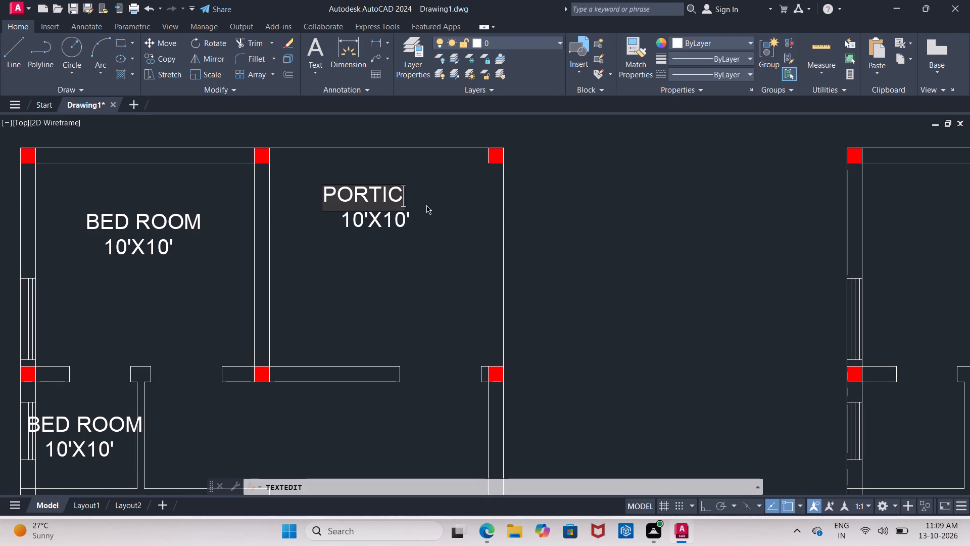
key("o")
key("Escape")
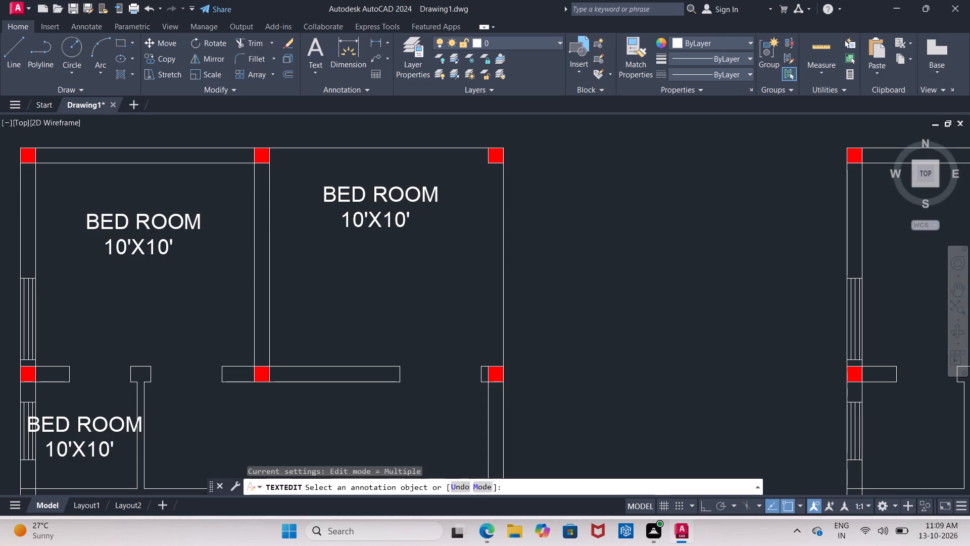
Change the BED ROOM text in the left plan's top-right room to PORTICO, indented with two leading spaces.
left_click(386, 194)
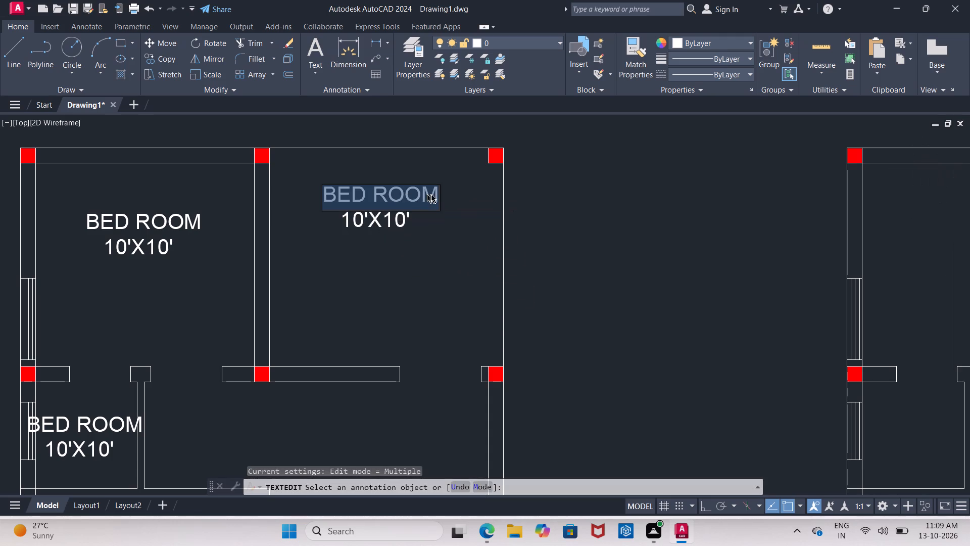
left_click(438, 195)
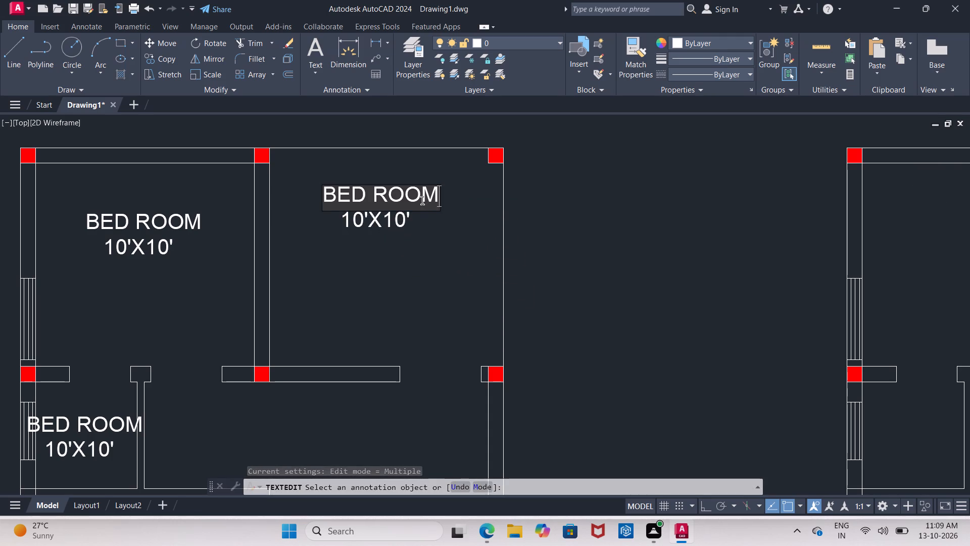
key("BackSpace")
key("BackSpace")
key("BackSpace")
key("BackSpace")
key("BackSpace")
key("BackSpace")
key("BackSpace")
key("BackSpace")
key("space")
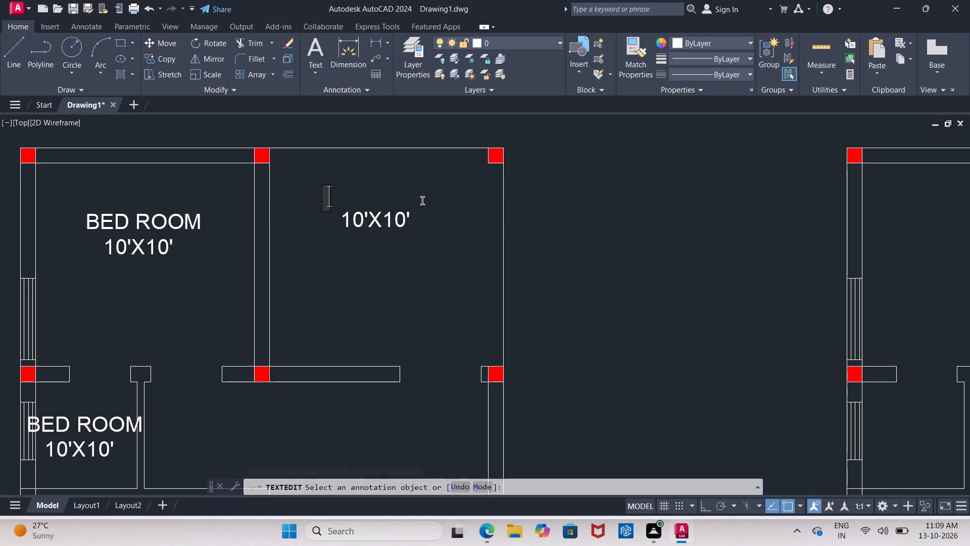
key("space")
type("PO")
type("RT")
type("IC")
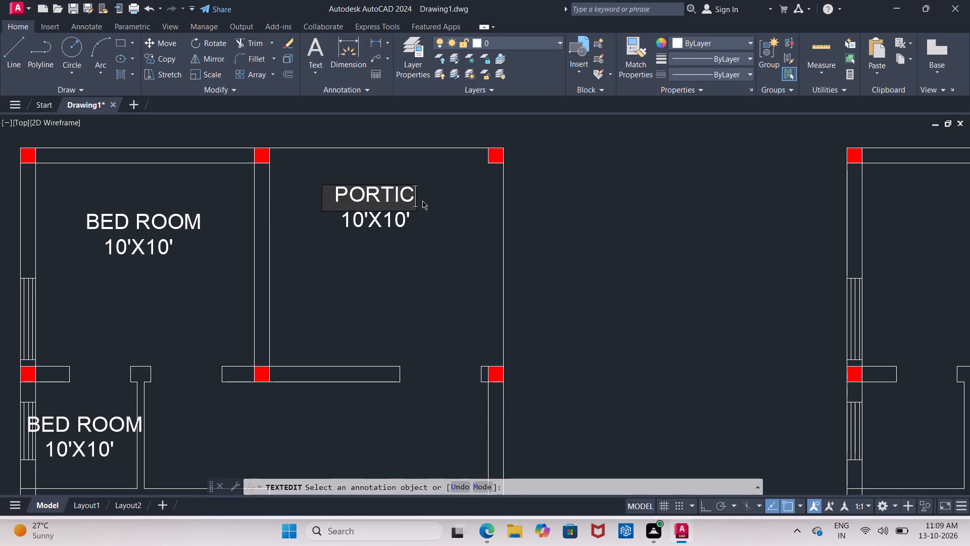
key("o")
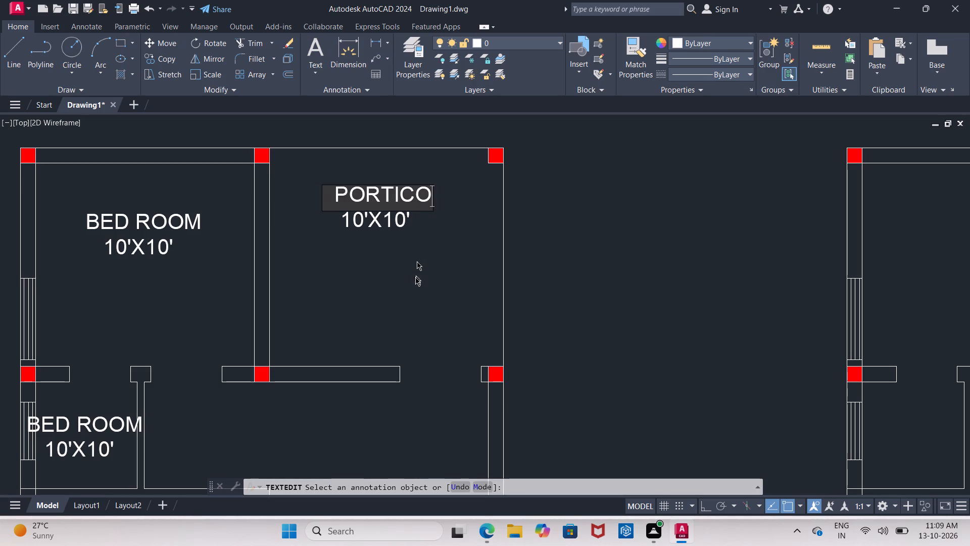
left_click(415, 281)
Change the size line under PORTICO to 10'9"X10'9", removing its leading spaces beyond the first.
left_click(382, 224)
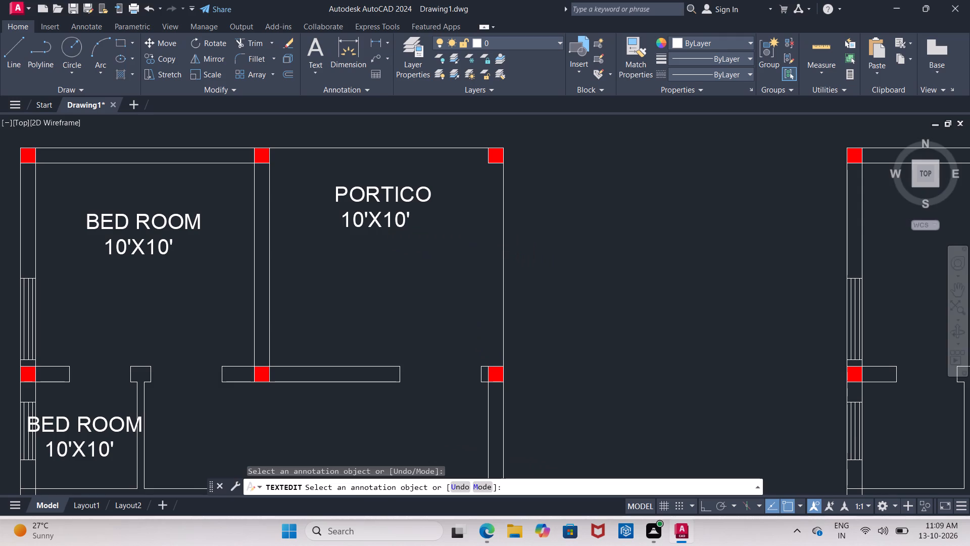
left_click(384, 220)
left_click(405, 219)
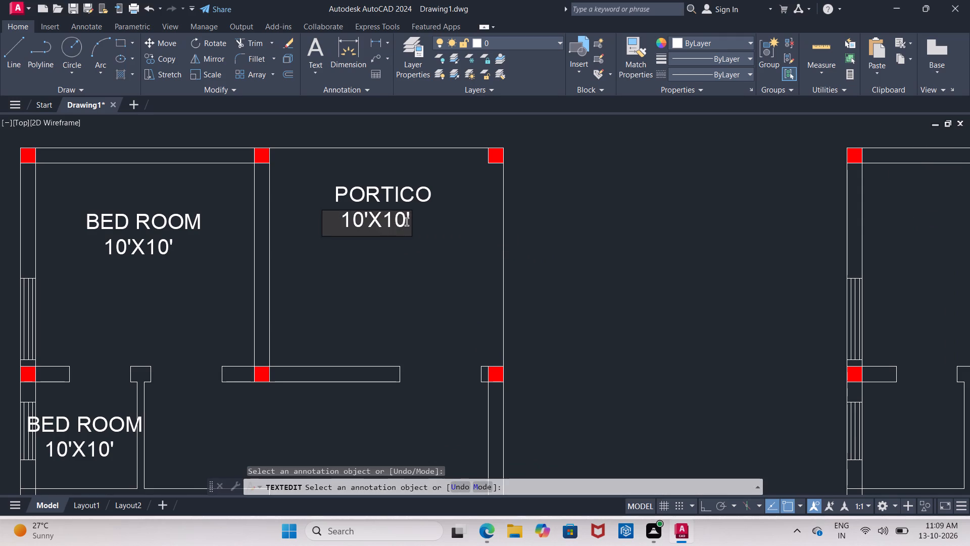
left_click(409, 222)
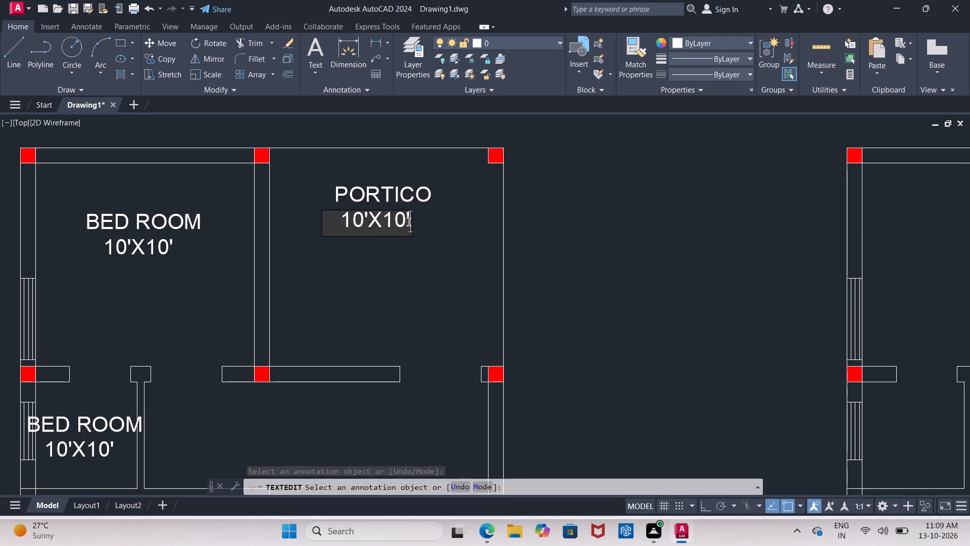
key("9")
key("shift+quotedbl")
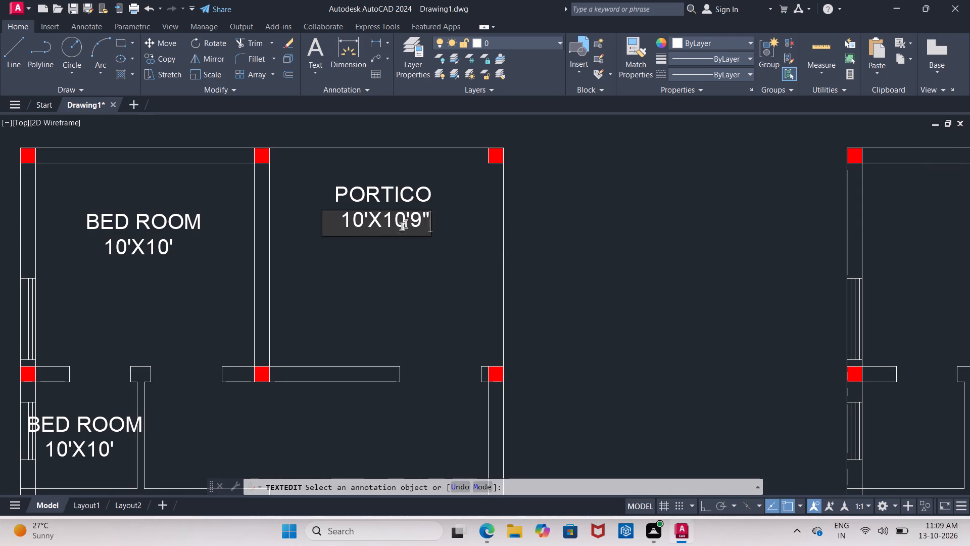
left_click(364, 225)
key("Right")
type("9\"")
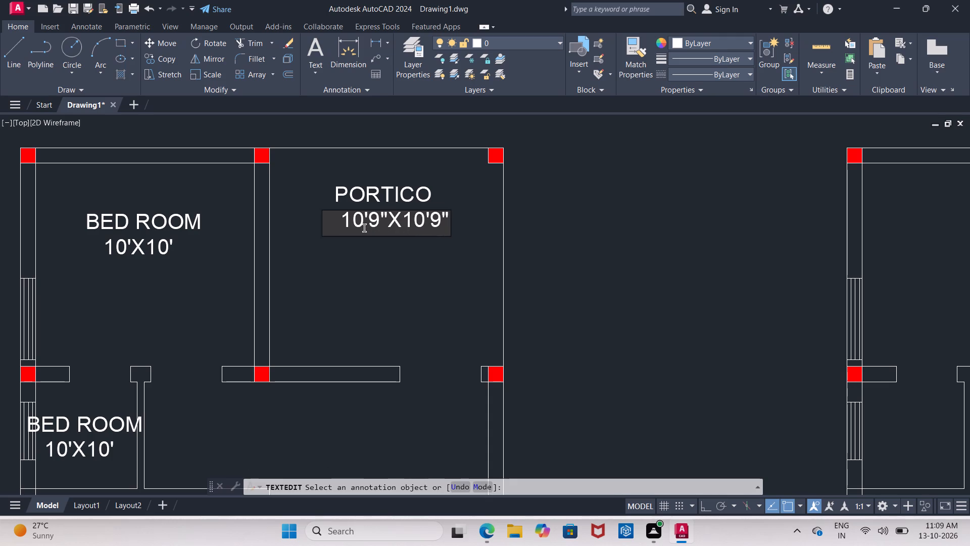
left_click(338, 220)
key("BackSpace")
key("BackSpace")
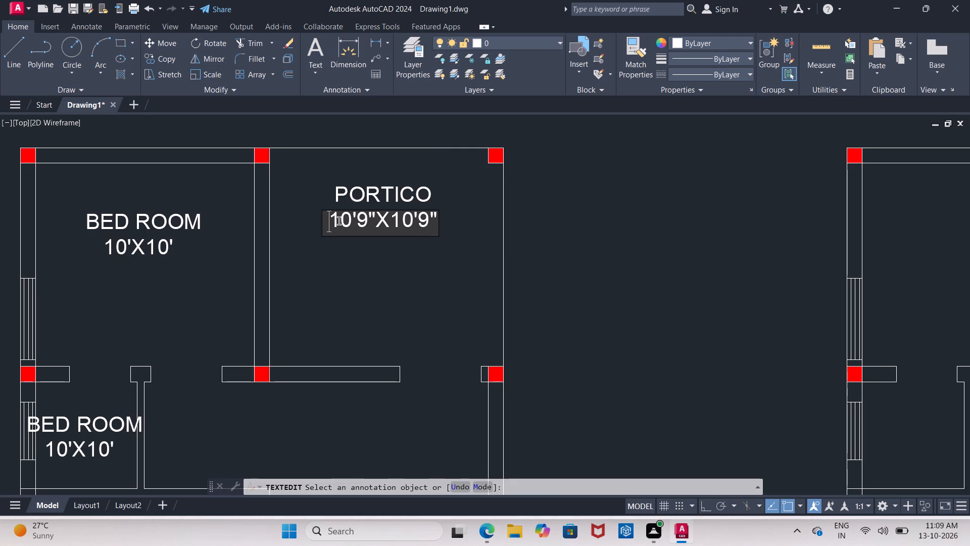
left_click(370, 272)
Change the BED ROOM text in the left plan's small left room to TOILET, indented with two leading spaces.
scroll(371, 270, "down", 1)
middle_click(393, 211)
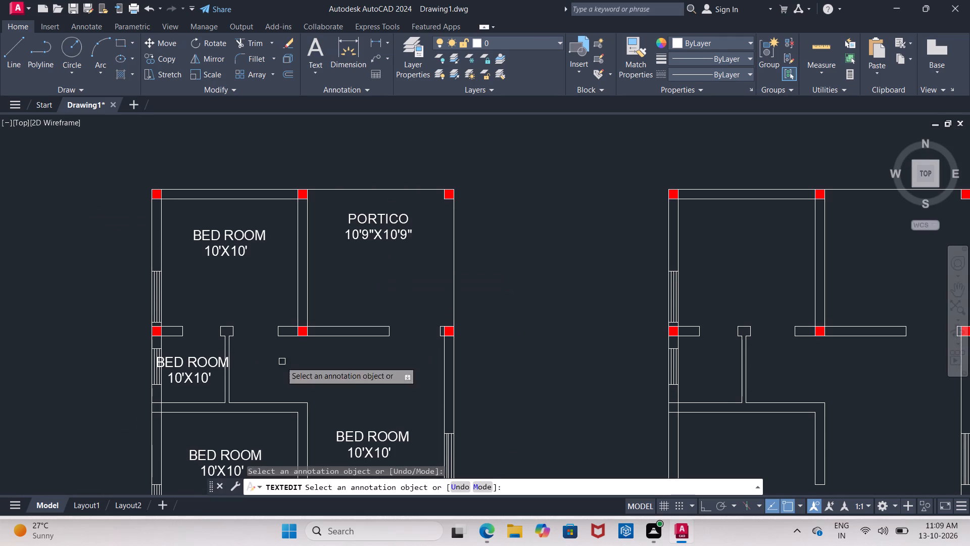
middle_click_drag(261, 362, 331, 283)
scroll(243, 294, "up", 2)
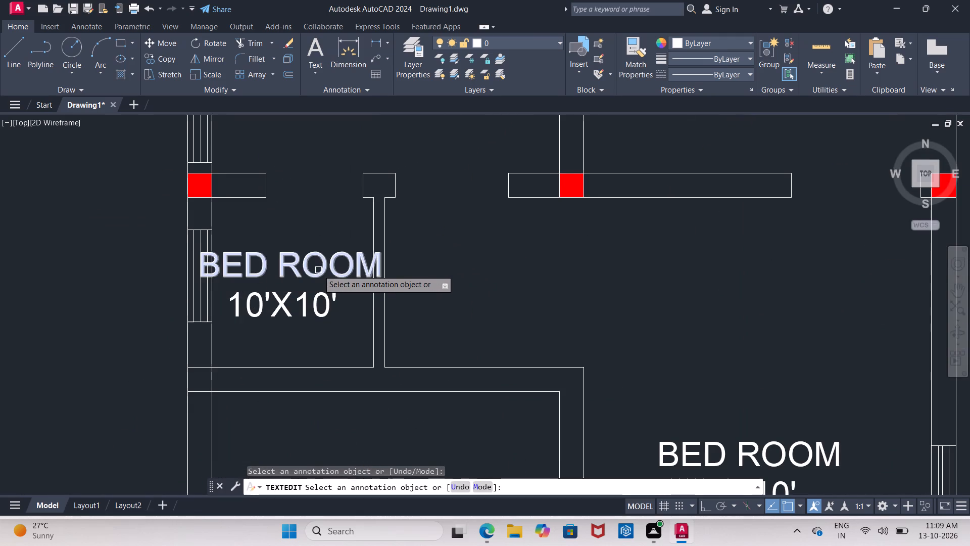
left_click(318, 270)
left_click(318, 270)
left_click(327, 267)
left_click(370, 263)
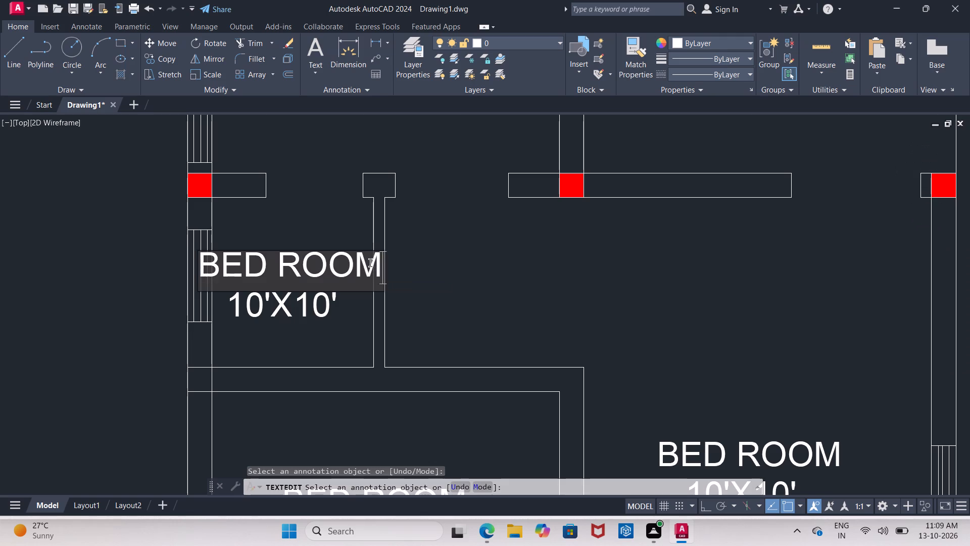
key("BackSpace")
key("BackSpace")
key("BackSpace")
key("BackSpace")
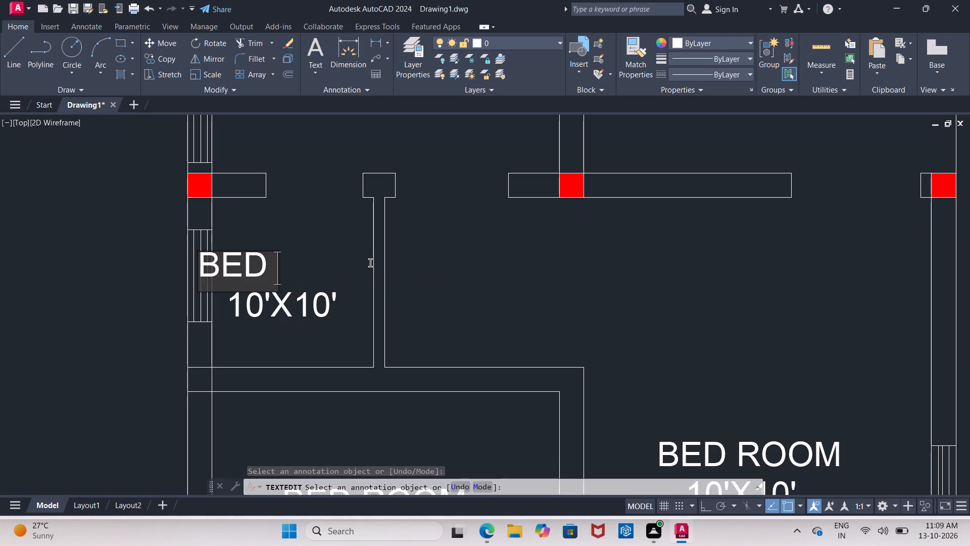
key("BackSpace")
key("BackSpace")
key("BackSpace")
key("BackSpace")
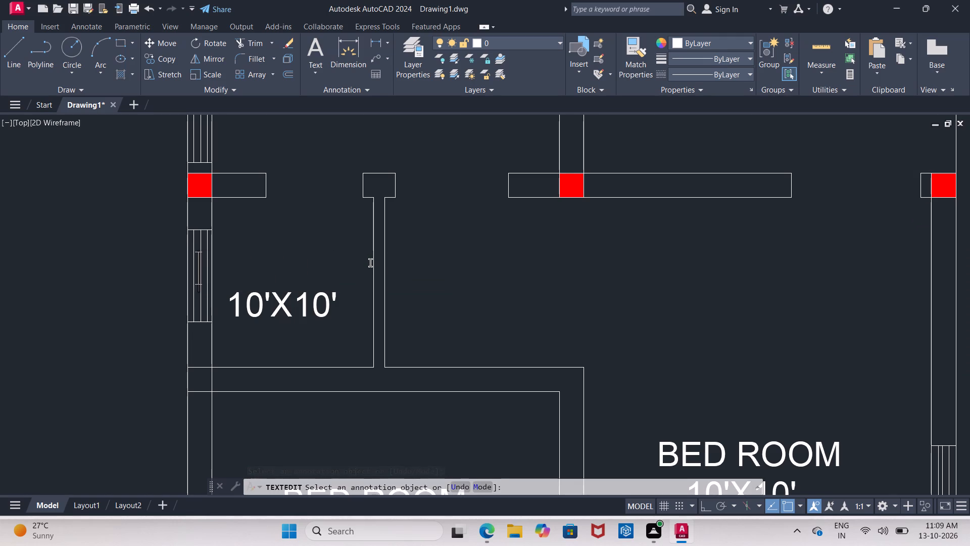
key("space")
key("space")
key("t")
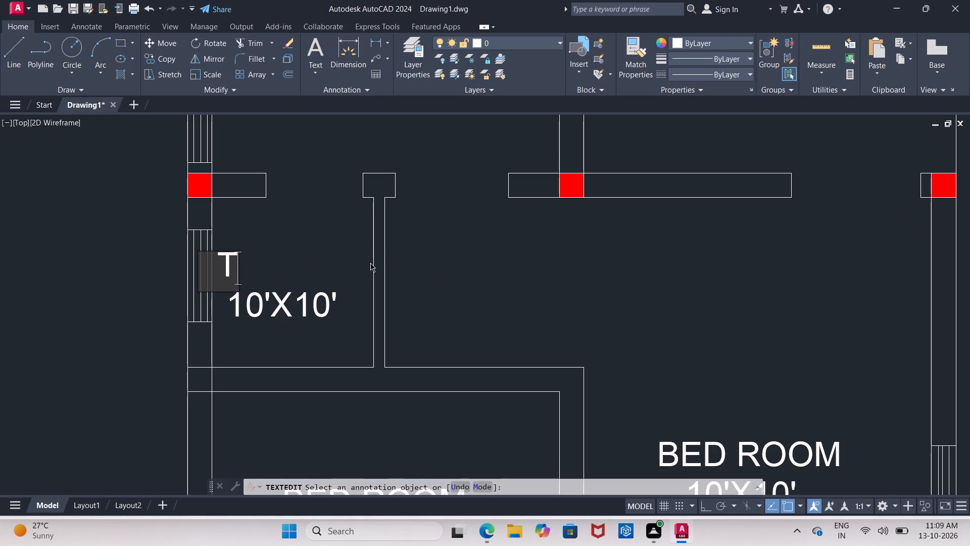
type("OILET")
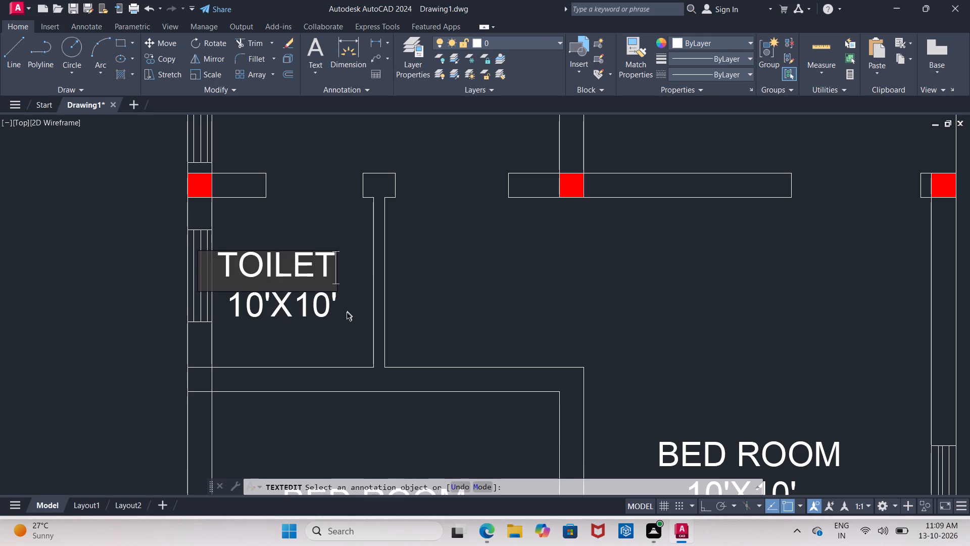
Change the size line under TOILET to 5'X5'3".
left_click(308, 307)
left_click(323, 310)
left_click(324, 310)
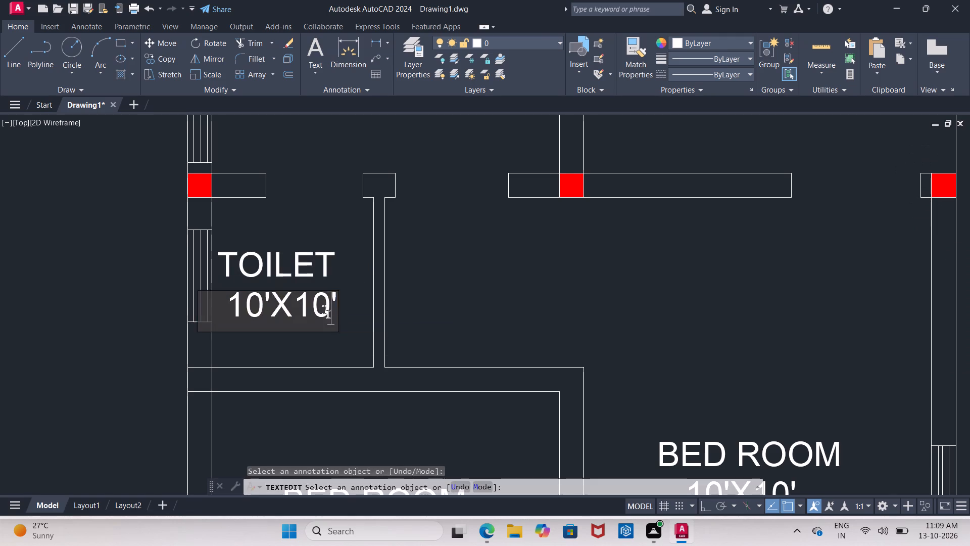
left_click(333, 309)
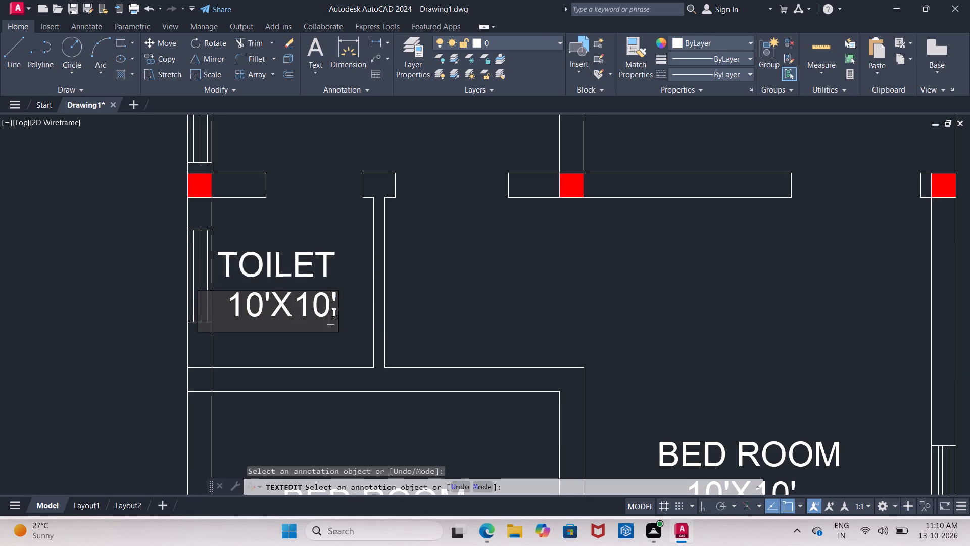
left_click(334, 314)
key("BackSpace")
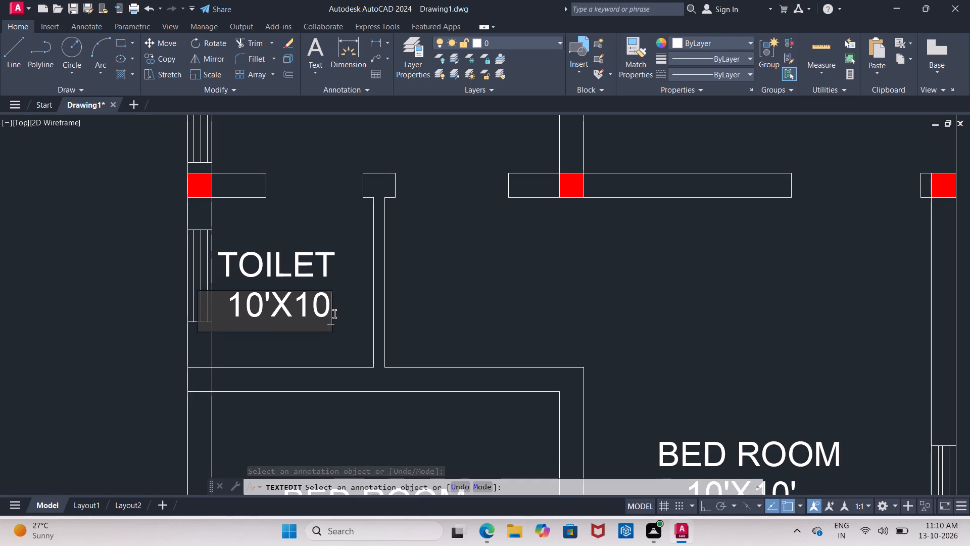
key("BackSpace")
key("BackSpace")
key("BackSpace")
key("BackSpace")
key("BackSpace")
key("BackSpace")
type("5'")
key("x")
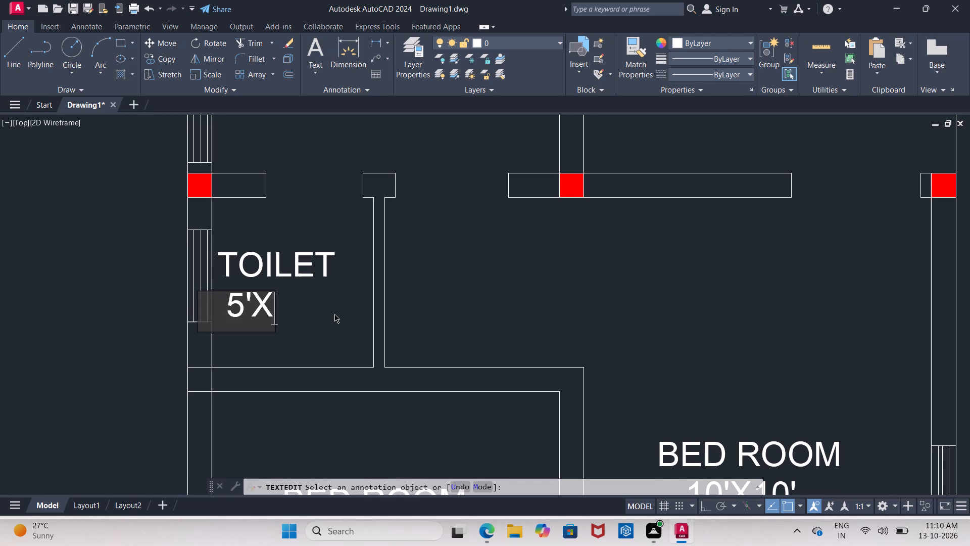
key("5")
type("'3\"")
key("Return")
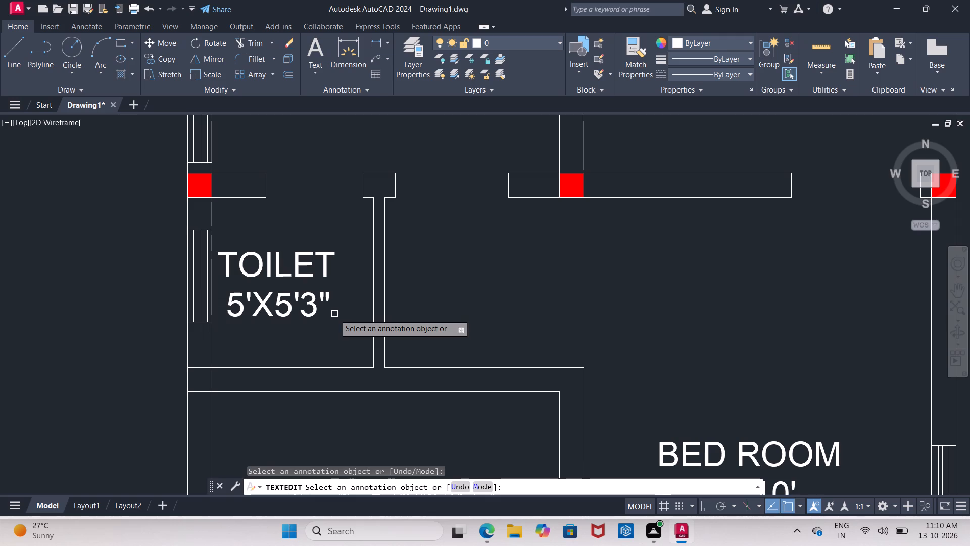
Change the BED ROOM text in the large room below the portico to HALL, without leading spaces.
scroll(290, 347, "down", 2)
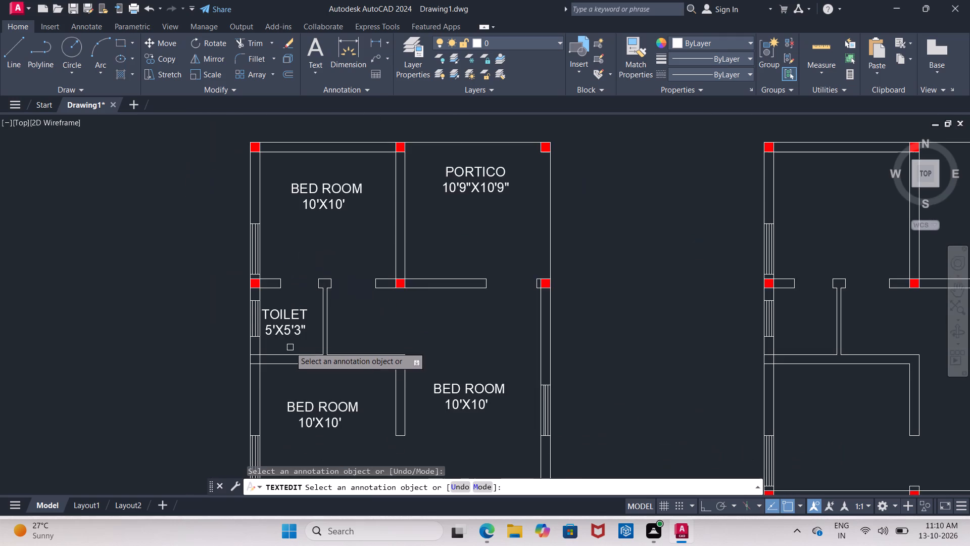
middle_click_drag(285, 334, 250, 249)
scroll(273, 342, "up", 1)
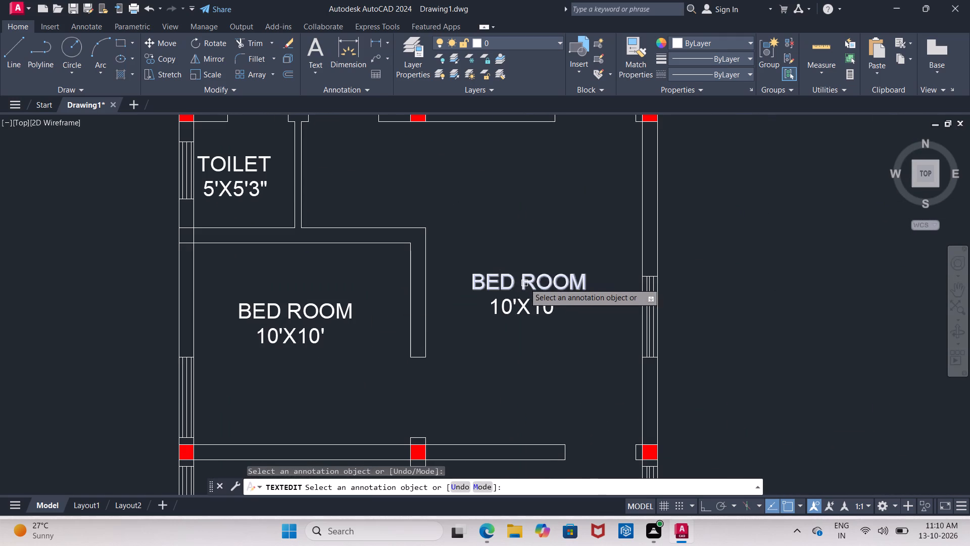
middle_click_drag(542, 277, 295, 303)
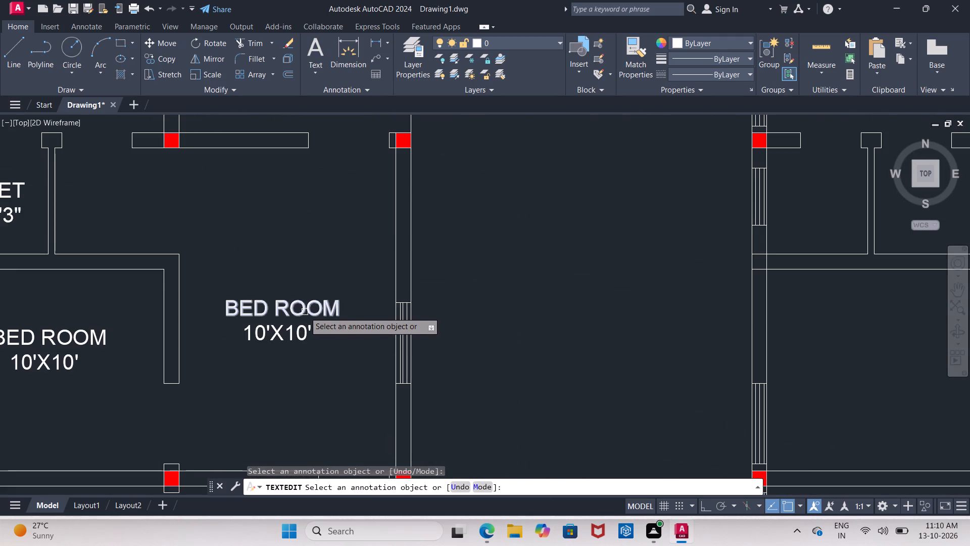
double_click(305, 312)
left_click(315, 310)
left_click(337, 310)
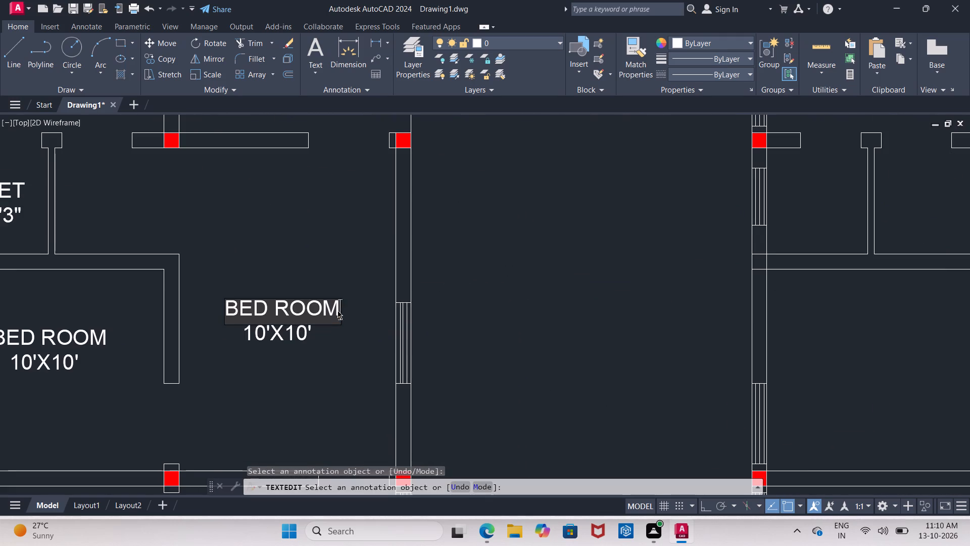
key("BackSpace")
key("BackSpace")
key("BackSpace")
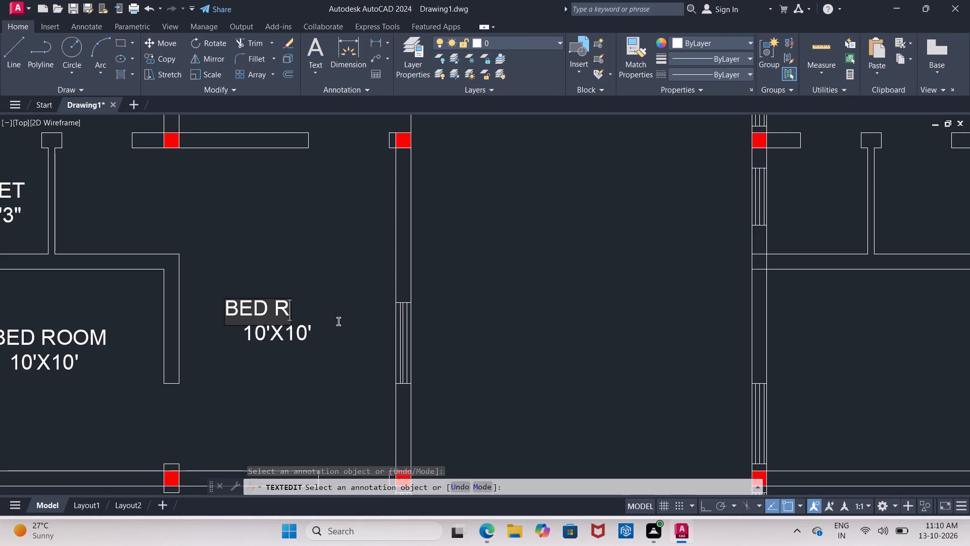
key("BackSpace")
key("BackSpace")
key("BackSpace")
key("BackSpace")
key("BackSpace")
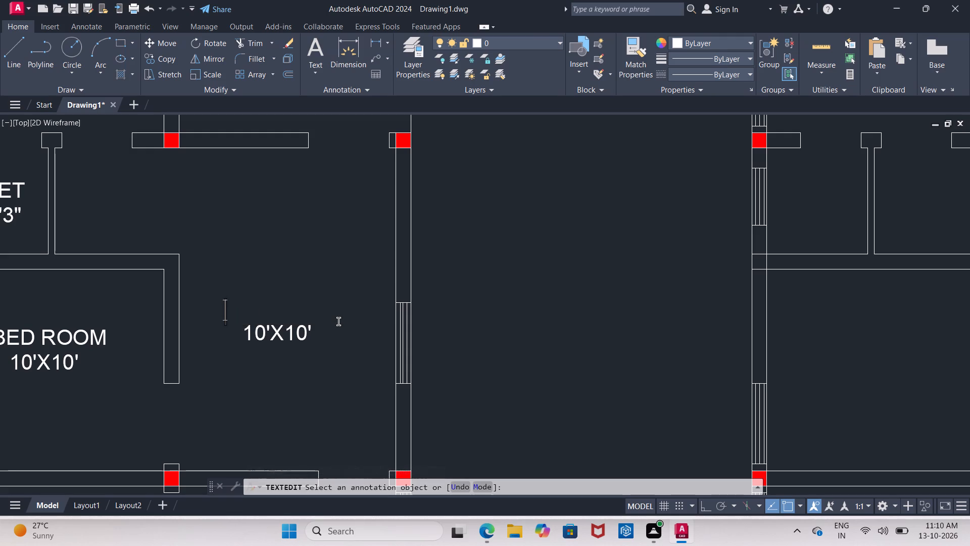
type("HALL")
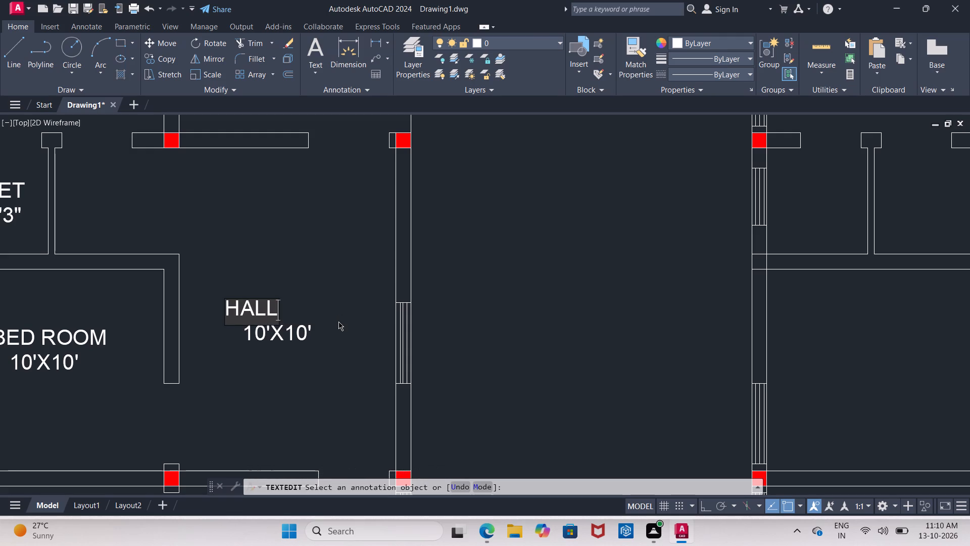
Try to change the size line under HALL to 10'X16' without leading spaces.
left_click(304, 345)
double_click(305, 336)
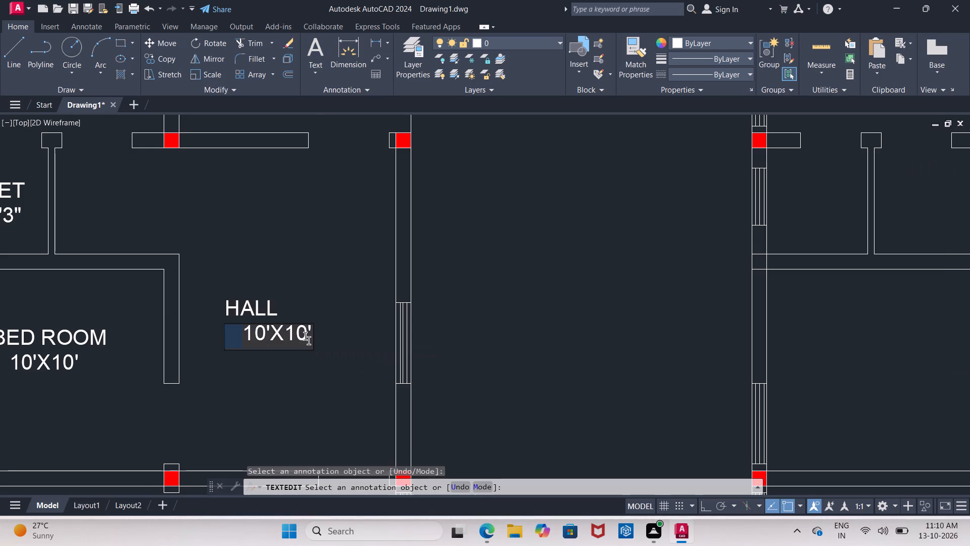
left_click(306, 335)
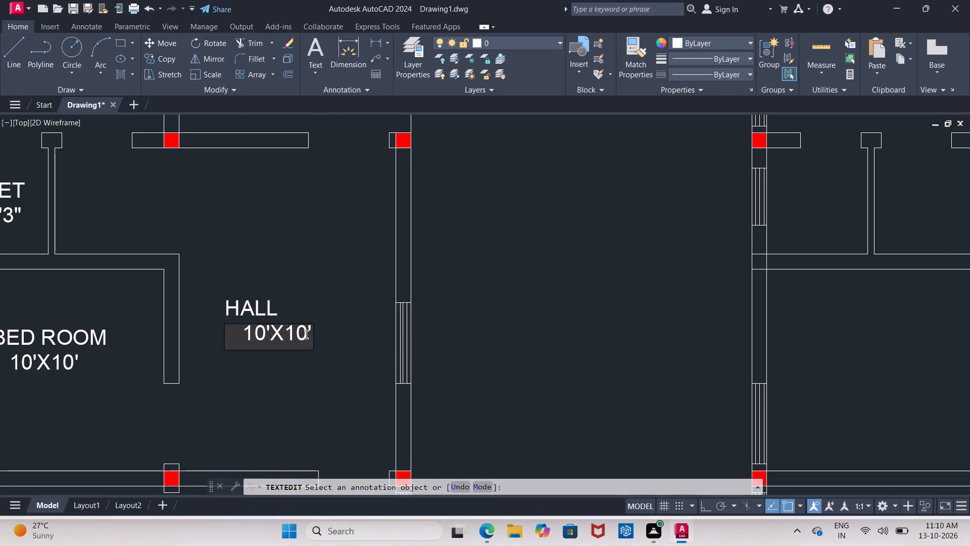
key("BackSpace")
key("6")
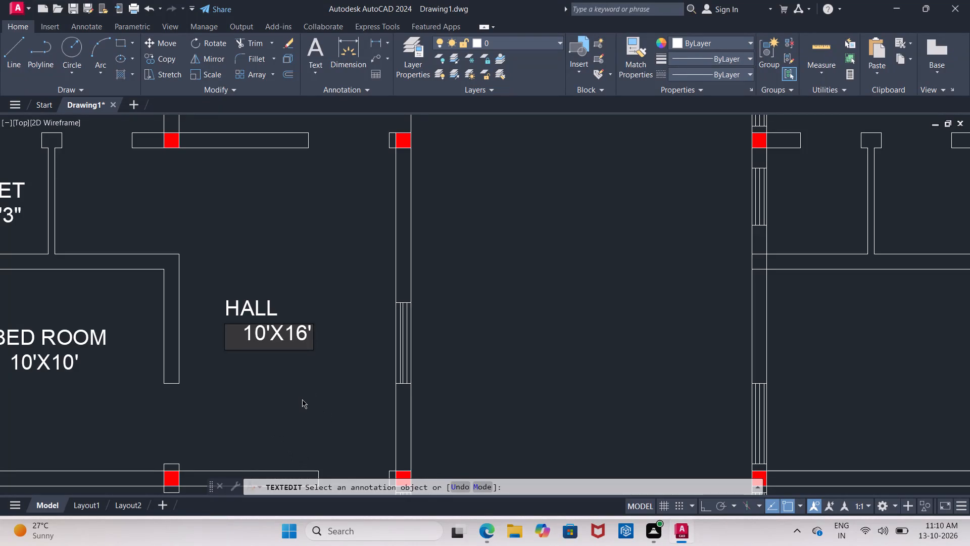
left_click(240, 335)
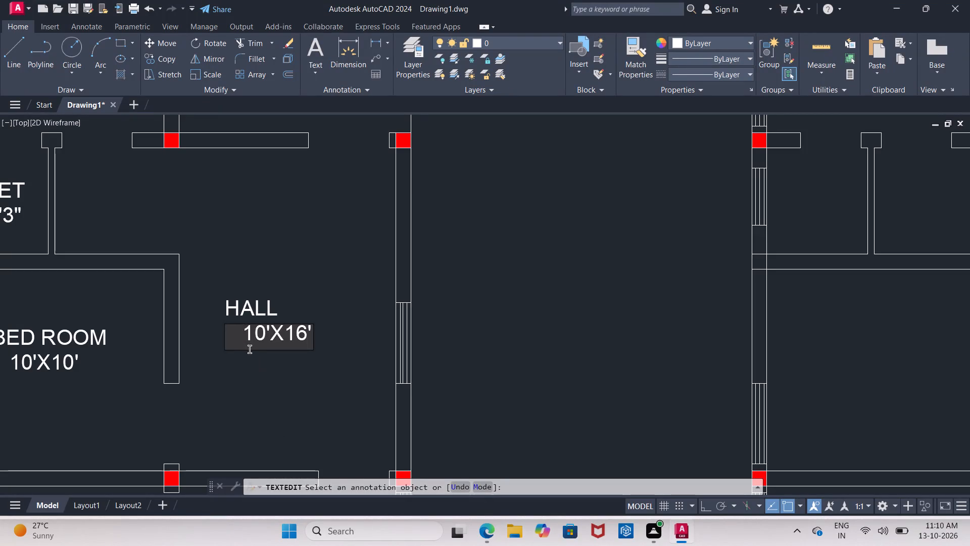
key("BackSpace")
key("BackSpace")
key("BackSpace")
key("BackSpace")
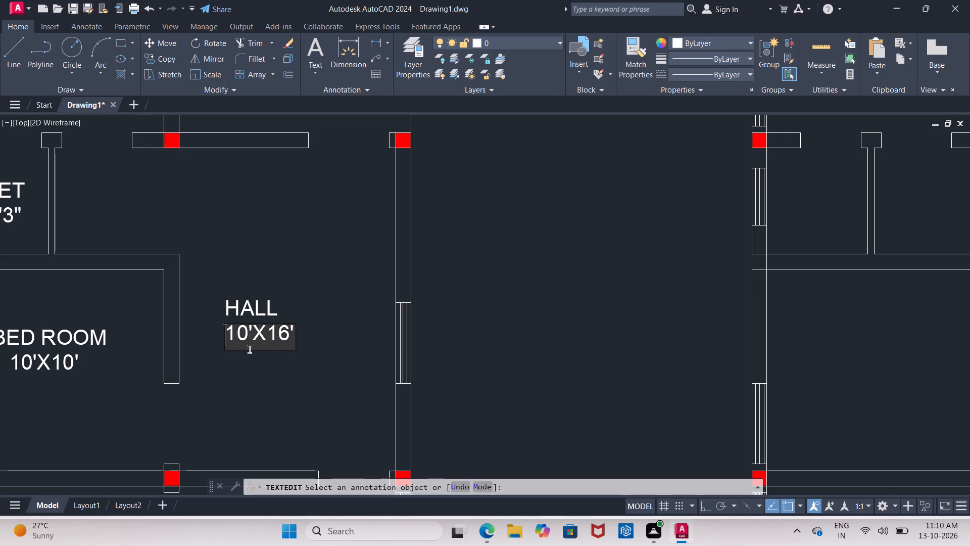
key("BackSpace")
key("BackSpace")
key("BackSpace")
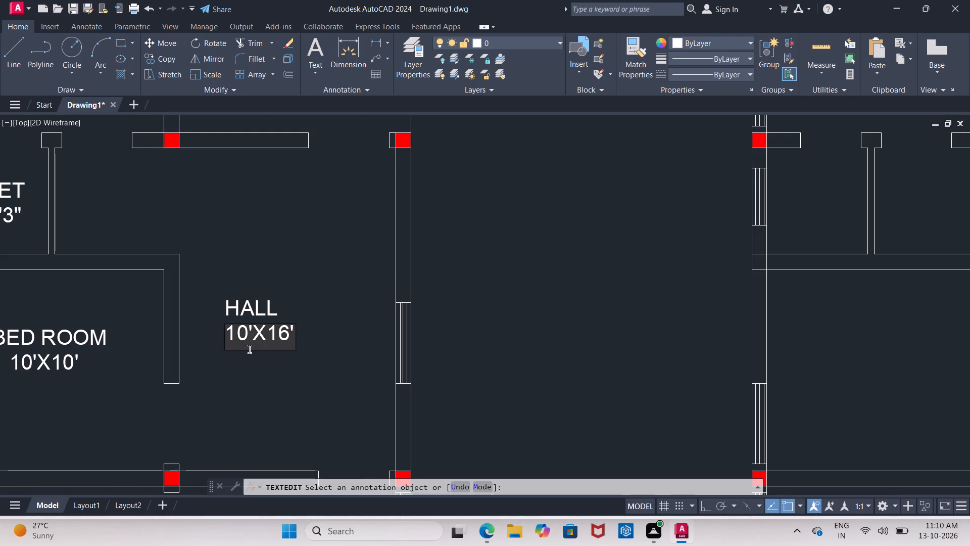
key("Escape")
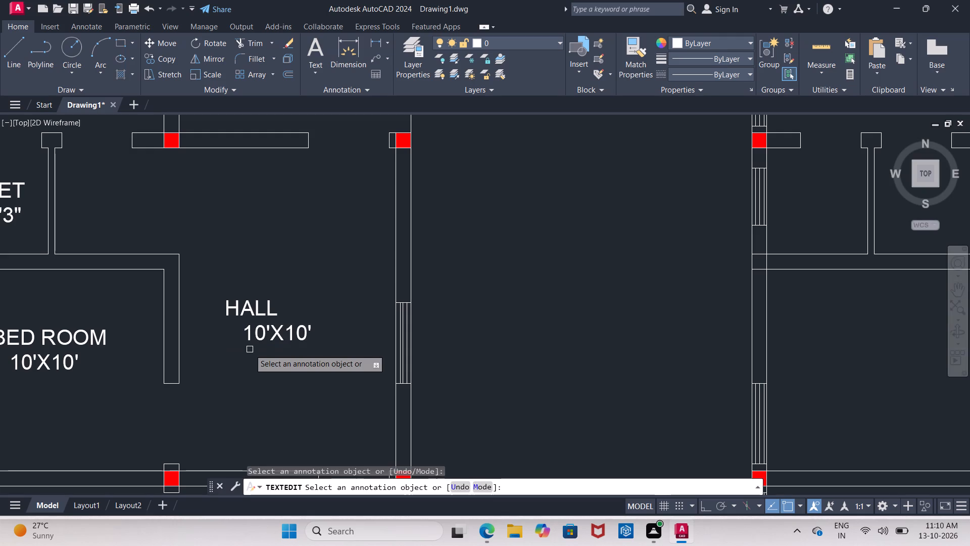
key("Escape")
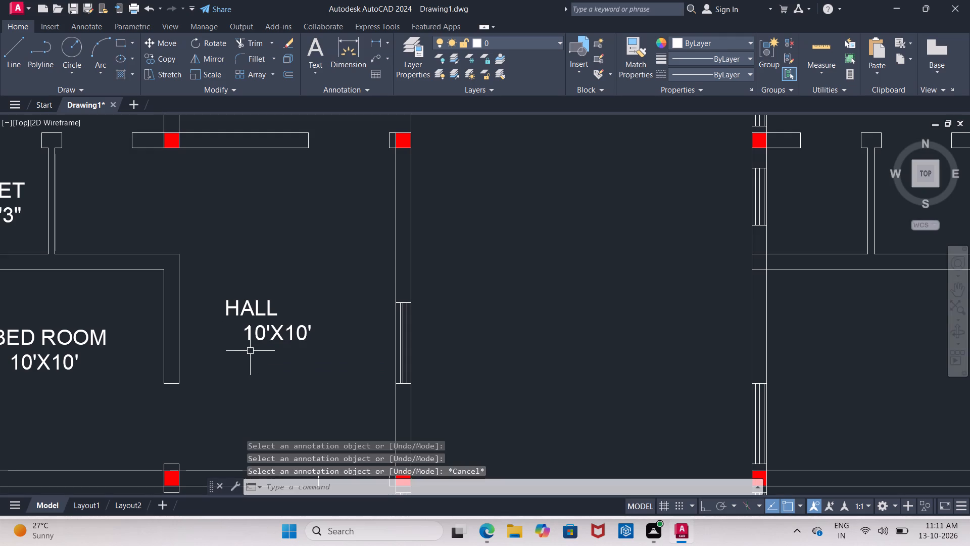
Select both lines of the HALL label and dismiss their Quick Properties.
left_click(245, 310)
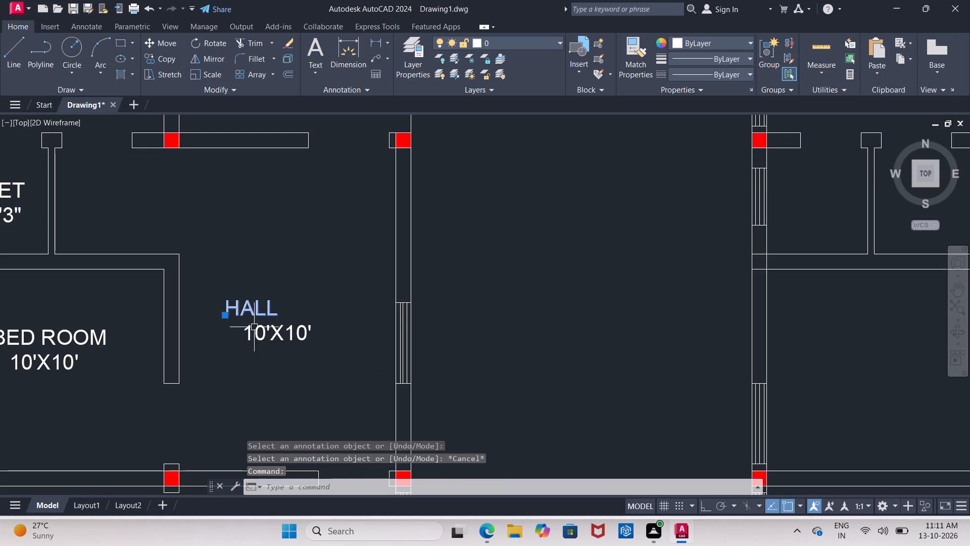
double_click(258, 339)
left_click(262, 337)
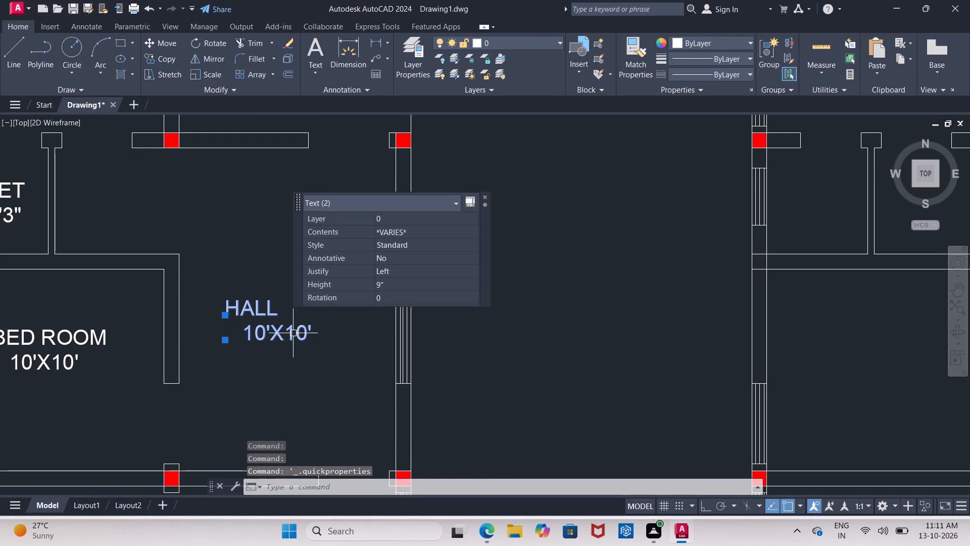
left_click(293, 333)
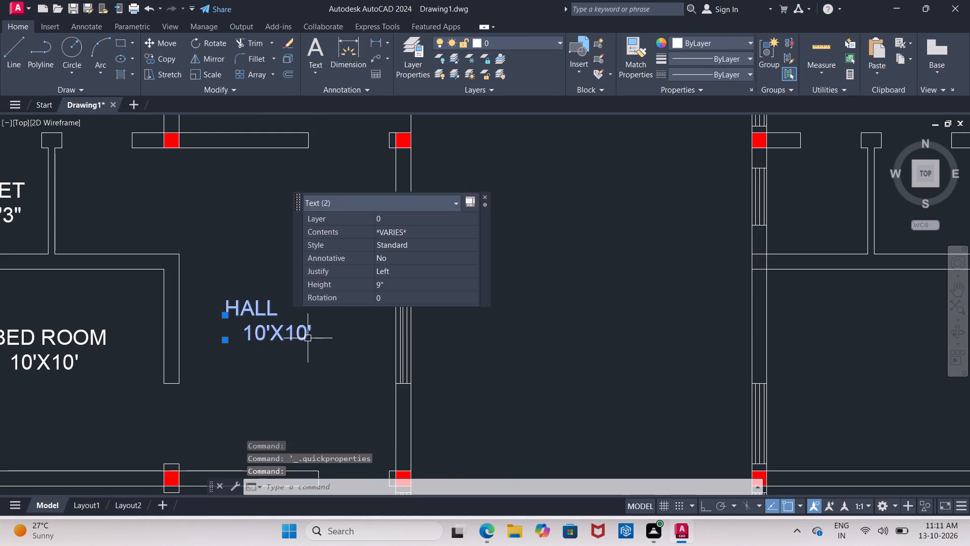
left_click(482, 197)
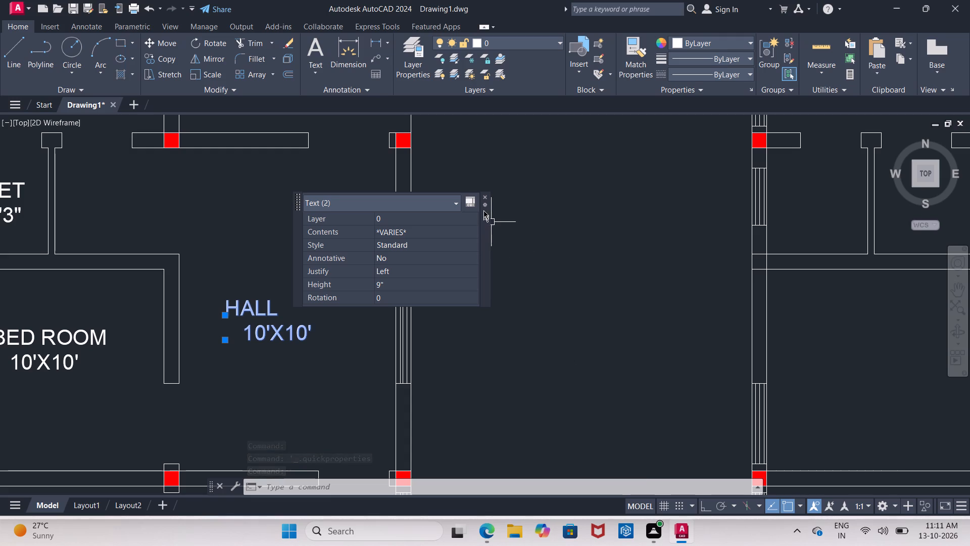
left_click(484, 196)
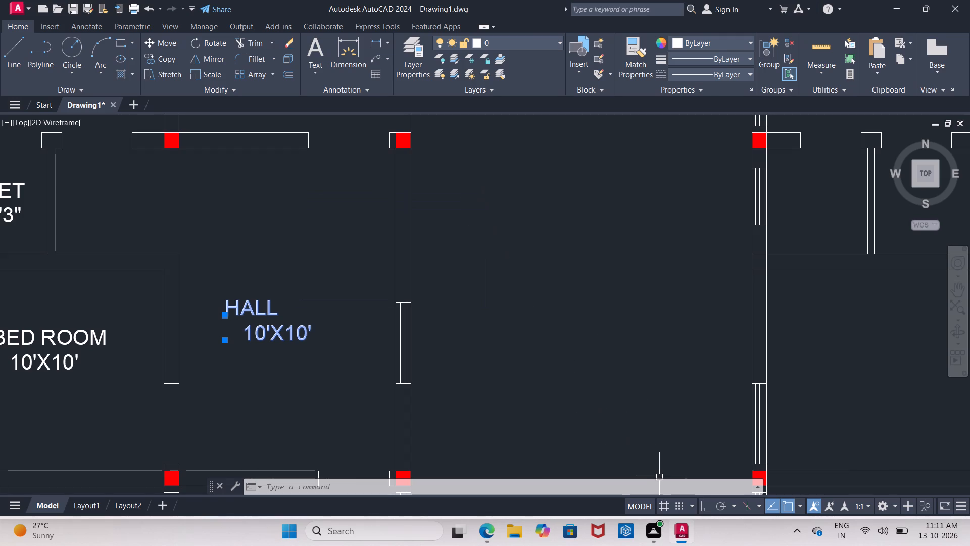
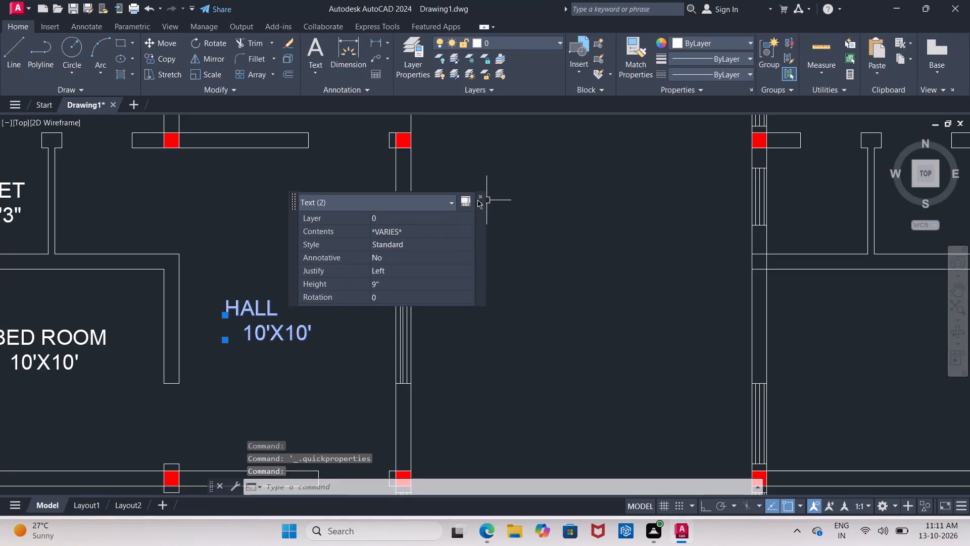
Indent the HALL text with four leading spaces so it sits centred above its size line.
left_click(479, 197)
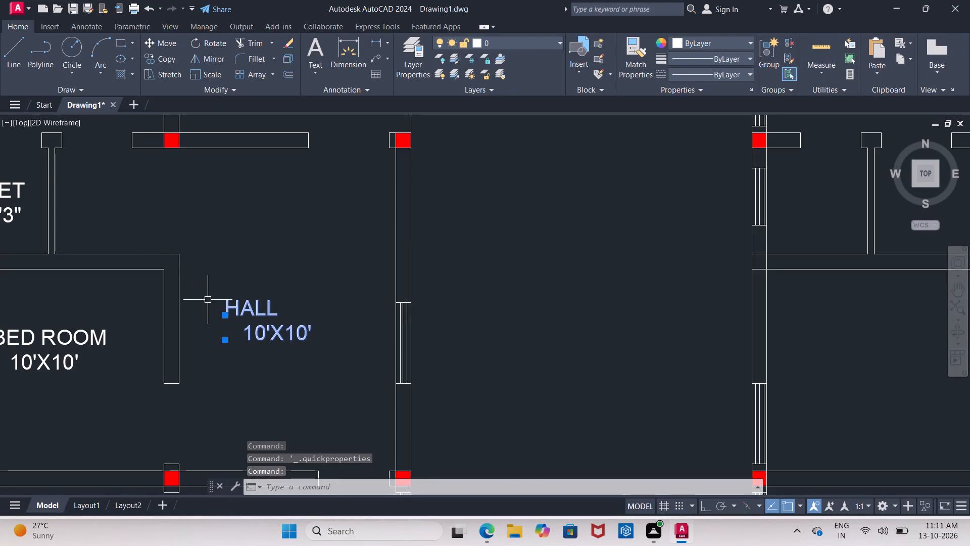
scroll(216, 301, "up", 1)
key("Escape")
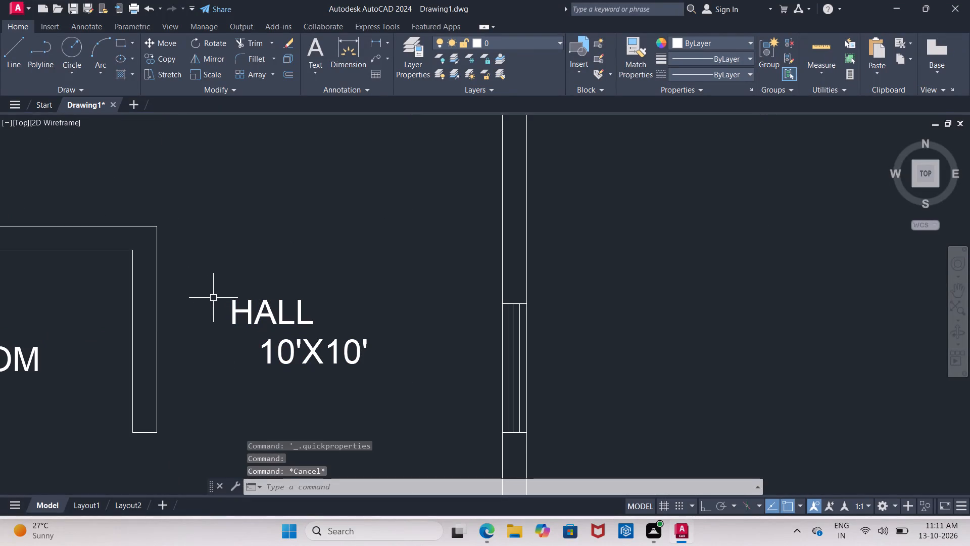
double_click(292, 313)
left_click(266, 317)
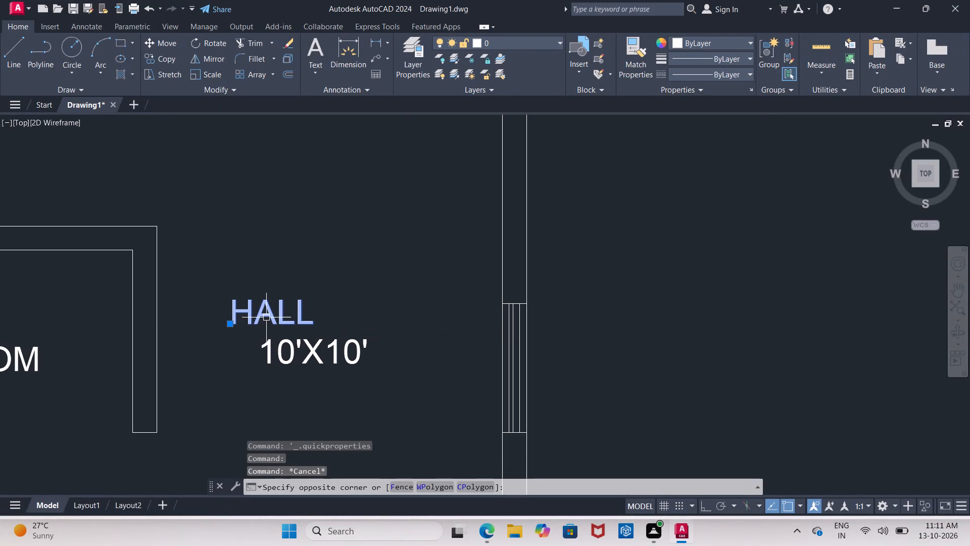
double_click(286, 316)
triple_click(285, 316)
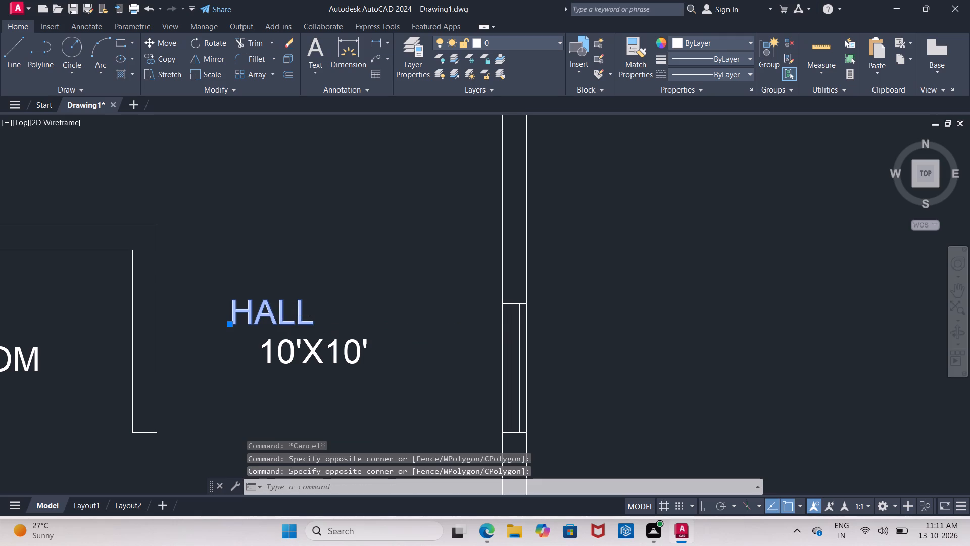
left_click(304, 315)
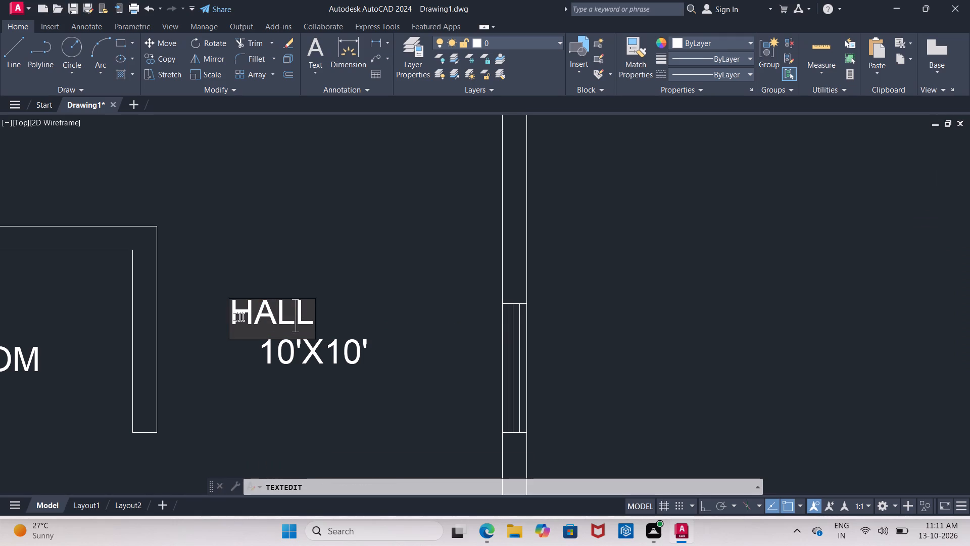
left_click(231, 317)
key("space")
key("space")
key("space")
key("space")
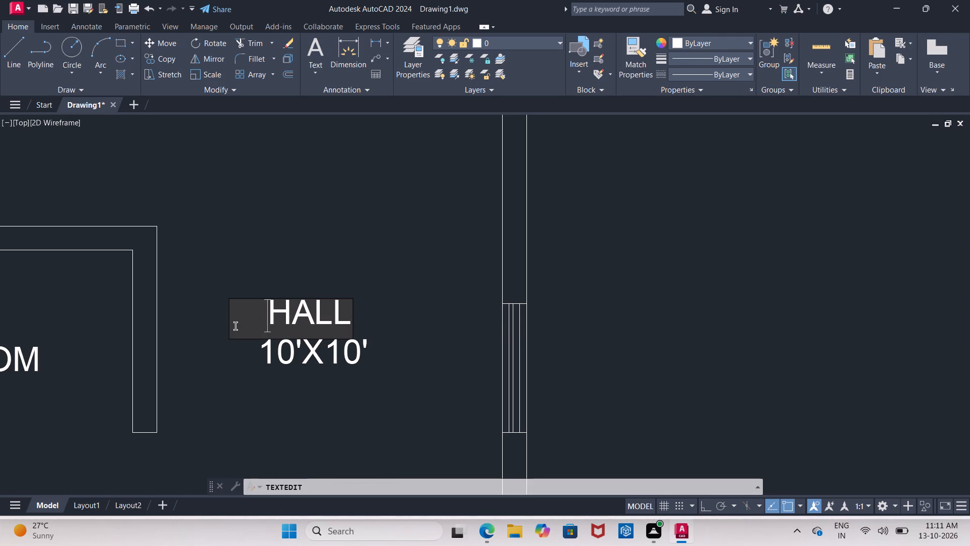
left_click(348, 353)
Change the size line under HALL to 10'X16', keeping its leading spaces.
left_click(353, 354)
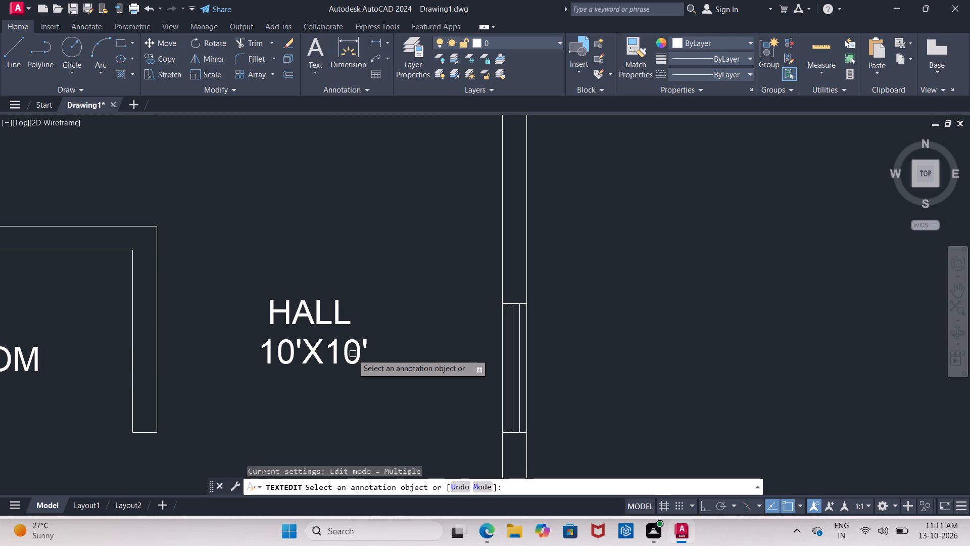
left_click(352, 355)
double_click(356, 355)
left_click(358, 355)
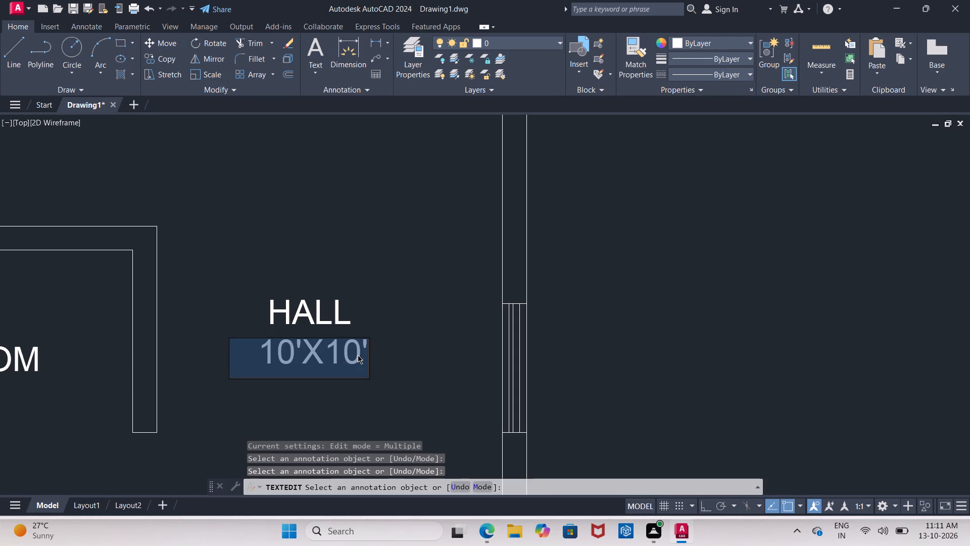
double_click(360, 355)
left_click(360, 355)
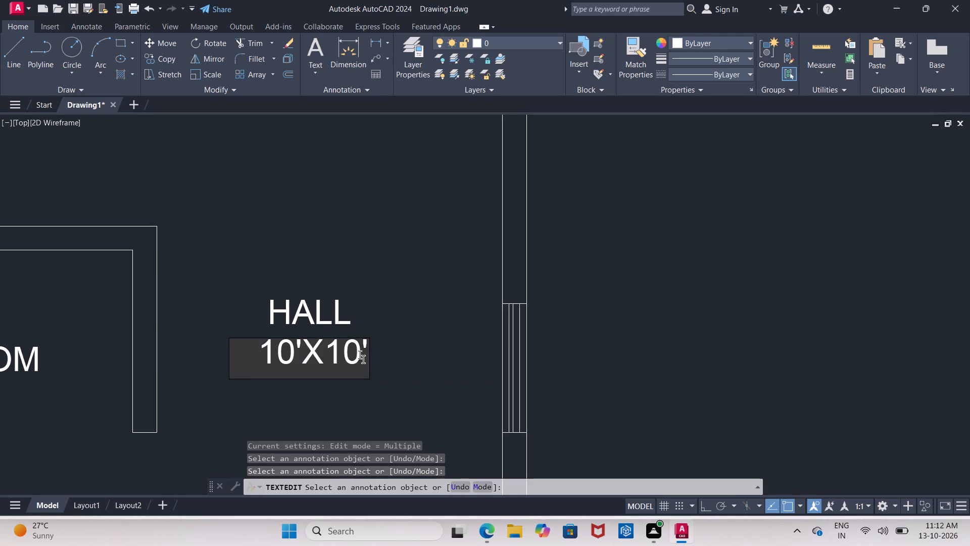
key("BackSpace")
key("6")
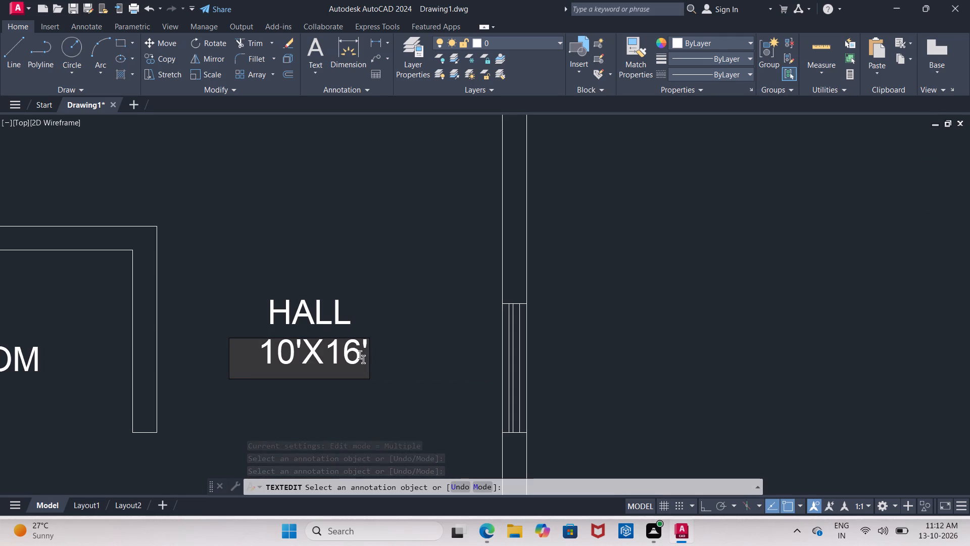
scroll(347, 334, "down", 2)
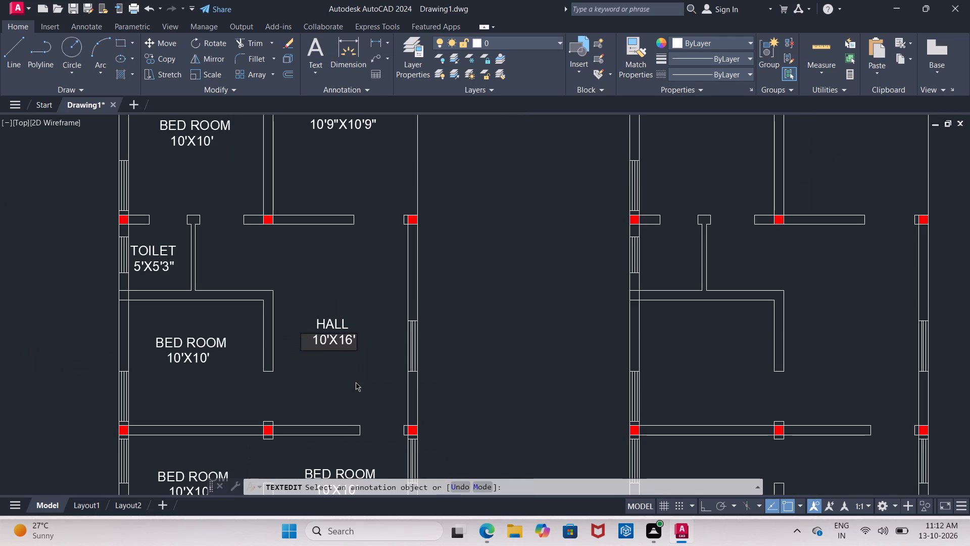
middle_click(340, 364)
middle_click_drag(337, 370, 319, 312)
middle_click_drag(300, 332, 295, 301)
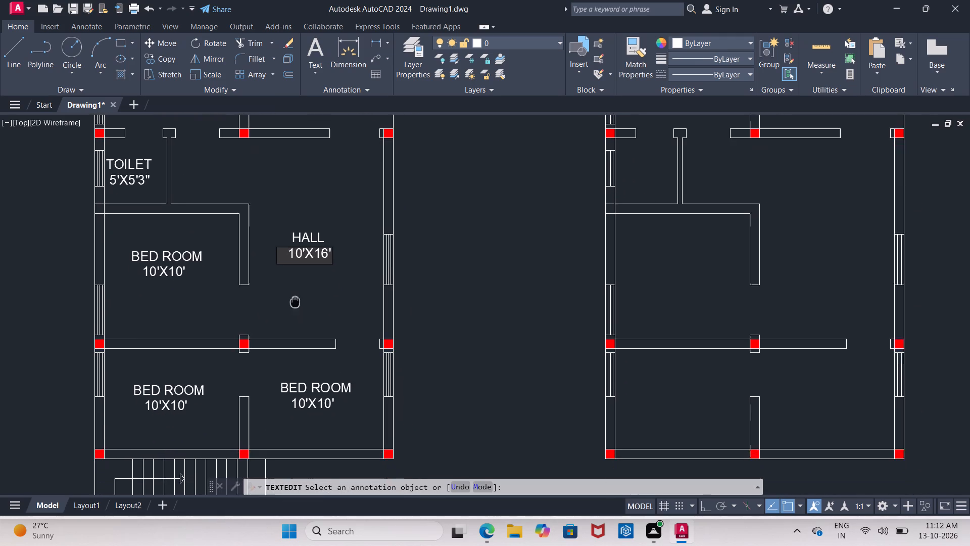
middle_click_drag(295, 301, 295, 299)
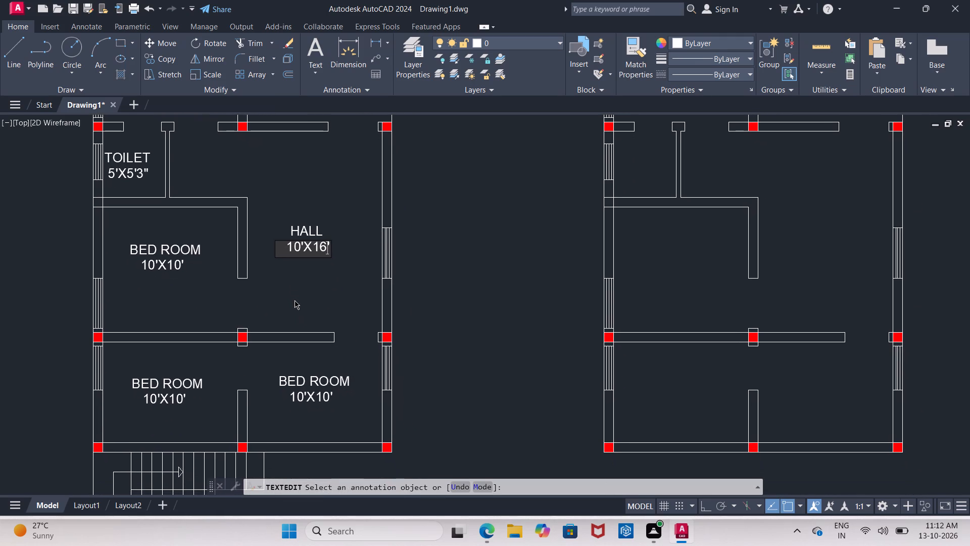
left_click(295, 300)
scroll(295, 301, "up", 1)
middle_click_drag(295, 301, 266, 325)
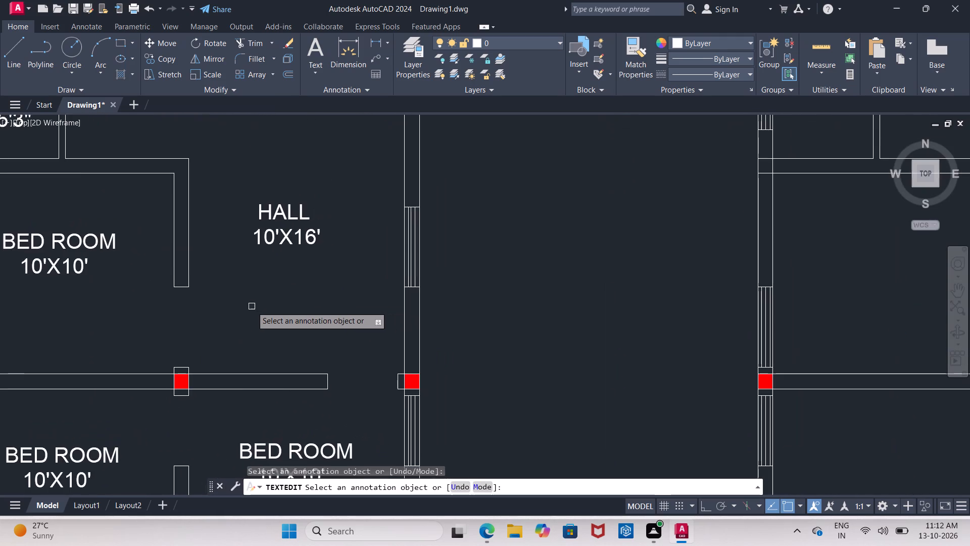
scroll(252, 306, "down", 2)
middle_click_drag(224, 220, 226, 274)
scroll(174, 212, "up", 2)
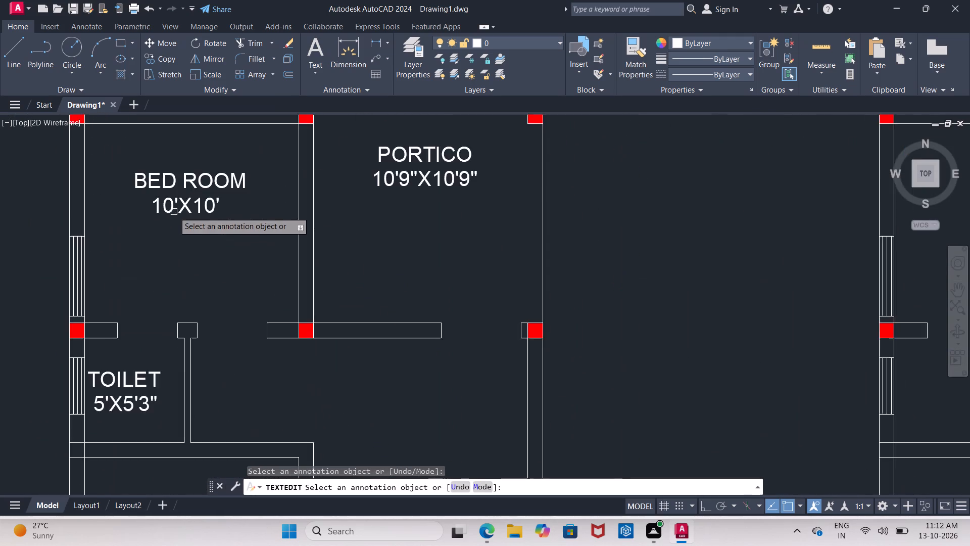
middle_click_drag(174, 212, 170, 290)
key("Escape")
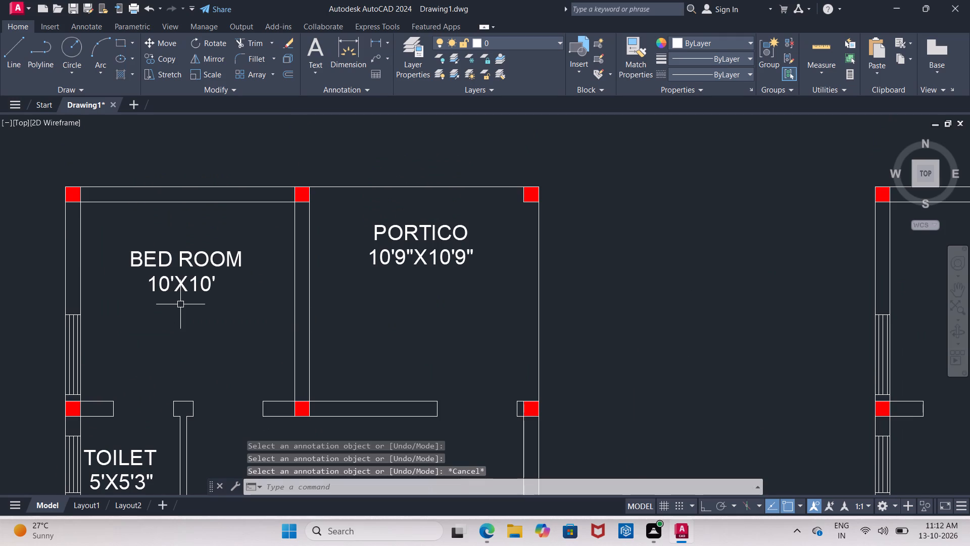
Move both lines of the TOILET label slightly away from the outer wall, toward the centre of the toilet.
scroll(217, 336, "down", 4)
scroll(207, 393, "up", 3)
scroll(197, 278, "up", 1)
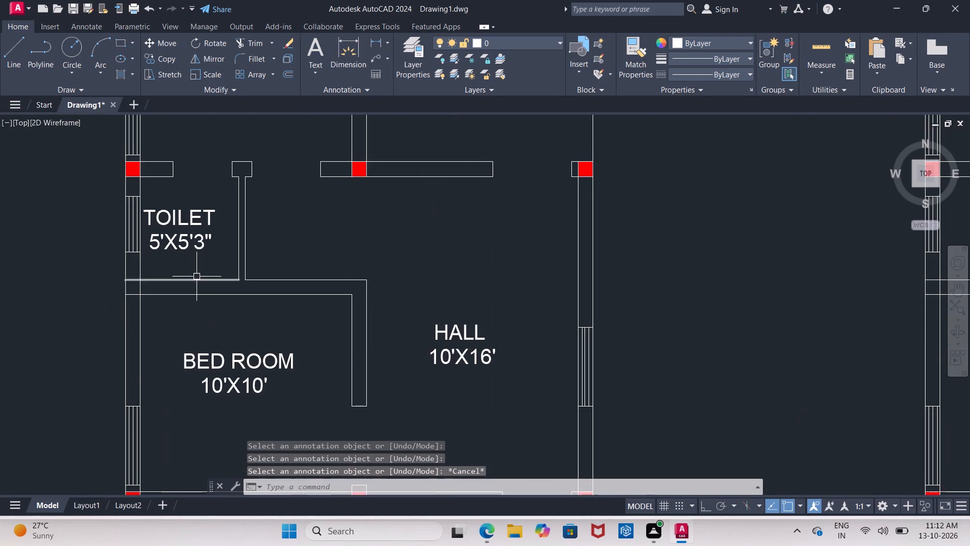
middle_click_drag(191, 268, 186, 315)
scroll(186, 297, "up", 2)
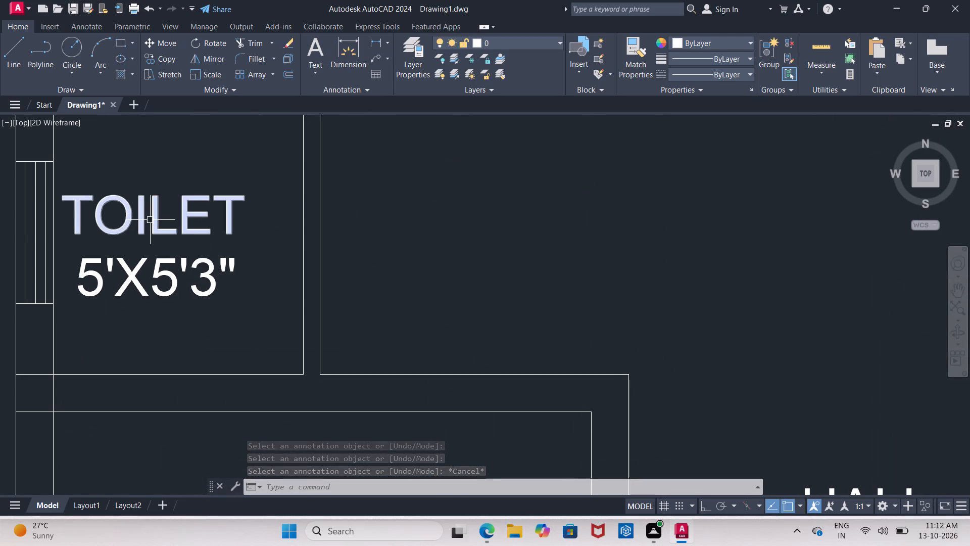
left_click(150, 220)
left_click(158, 275)
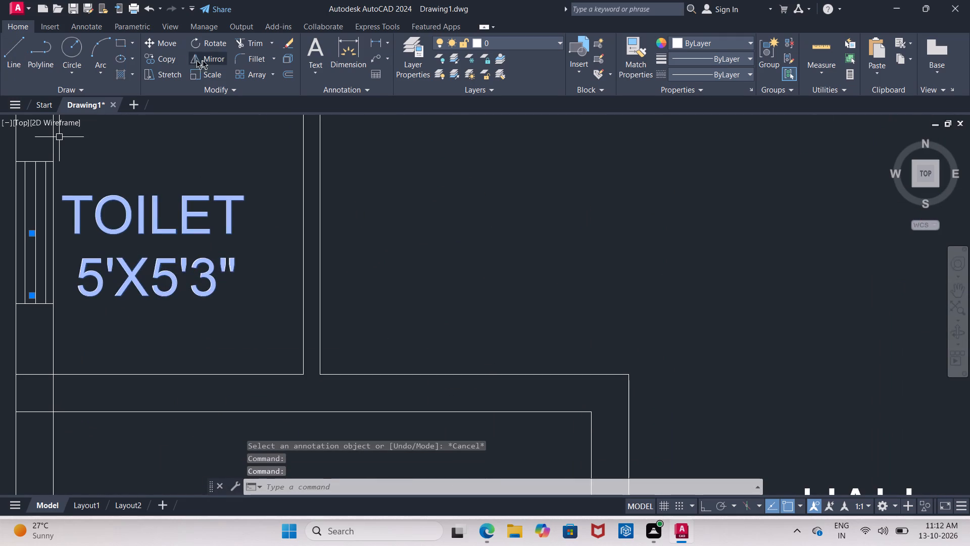
left_click(160, 45)
left_click(141, 217)
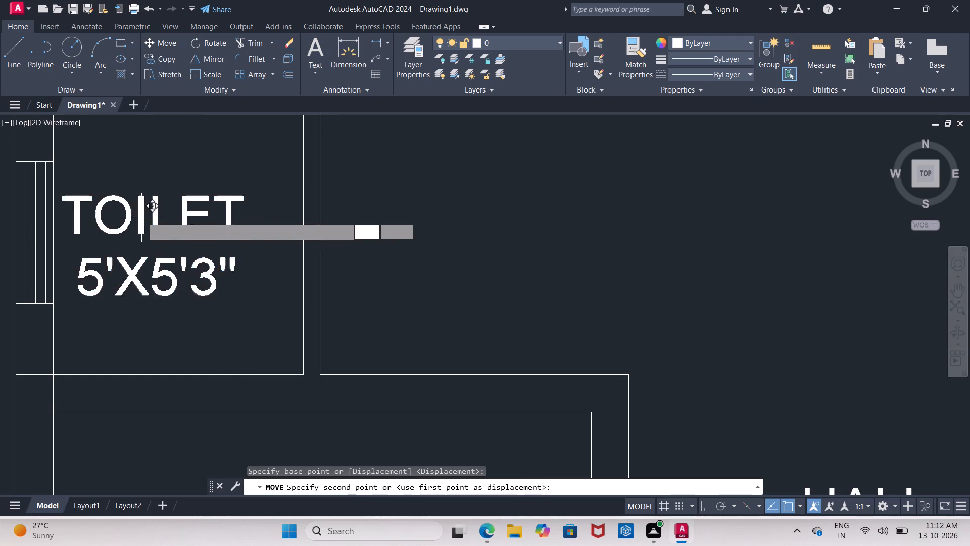
left_click(162, 212)
Review the room labels and wall junctions throughout the labelled floor plan.
scroll(185, 219, "down", 2)
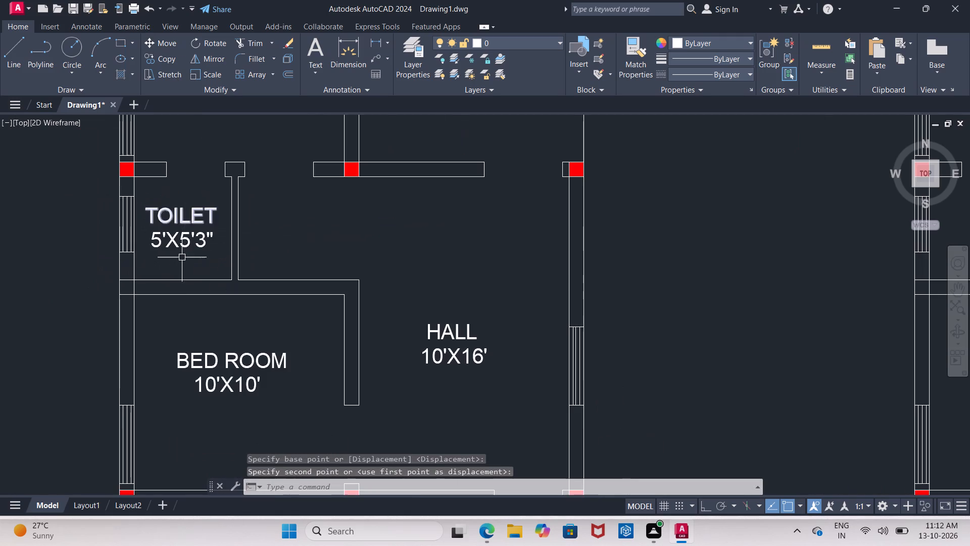
middle_click_drag(195, 321, 163, 202)
scroll(176, 247, "down", 2)
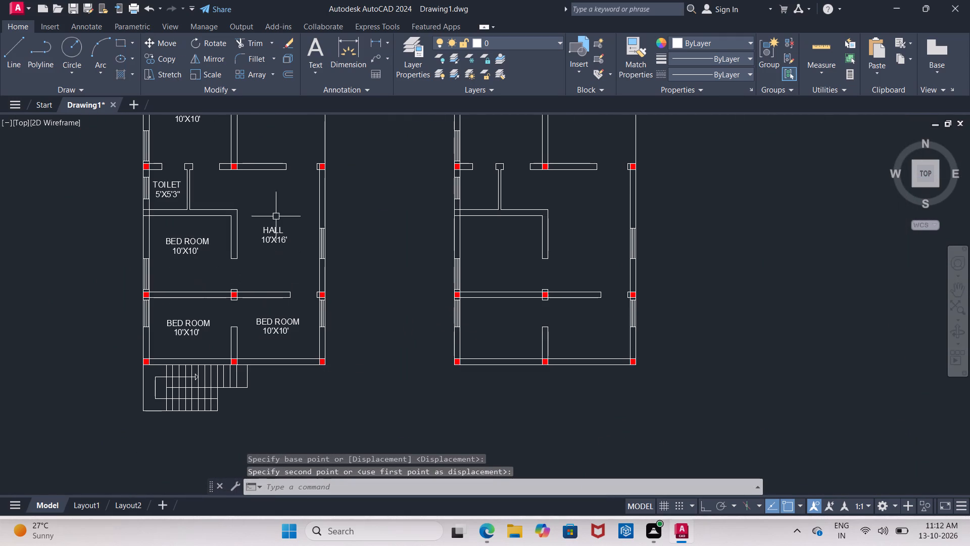
middle_click_drag(278, 202, 243, 303)
scroll(217, 204, "up", 2)
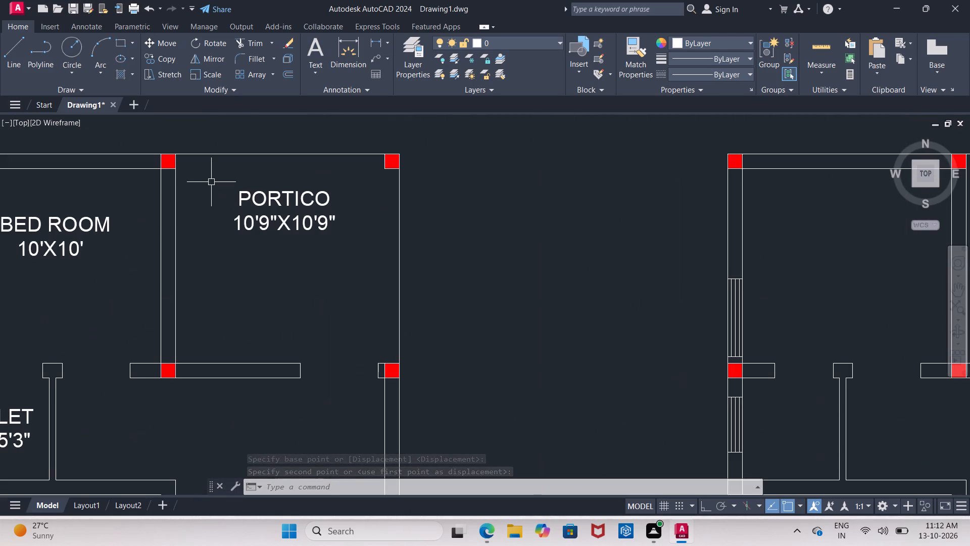
middle_click_drag(211, 181, 189, 200)
scroll(190, 200, "down", 2)
scroll(195, 242, "down", 1)
middle_click_drag(195, 242, 196, 241)
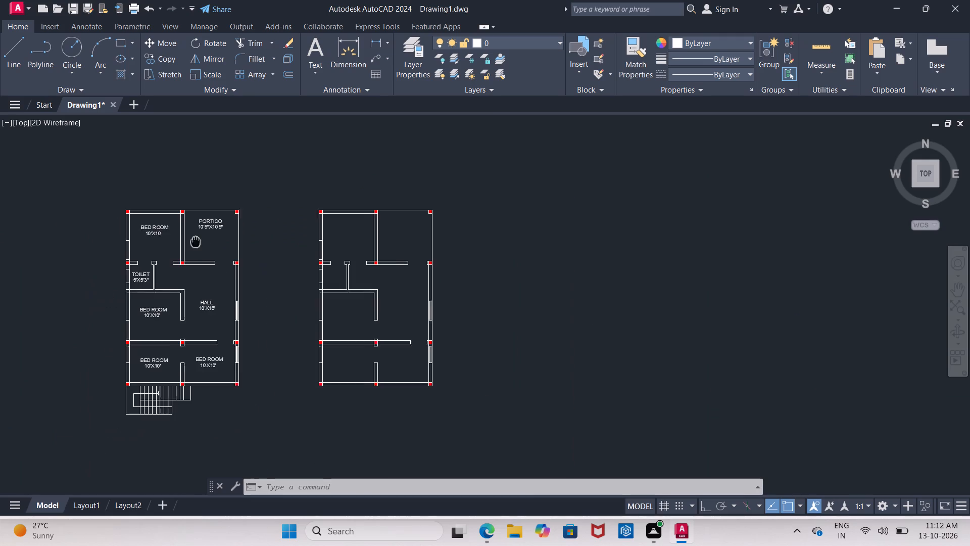
middle_click_drag(196, 241, 196, 179)
scroll(152, 218, "up", 4)
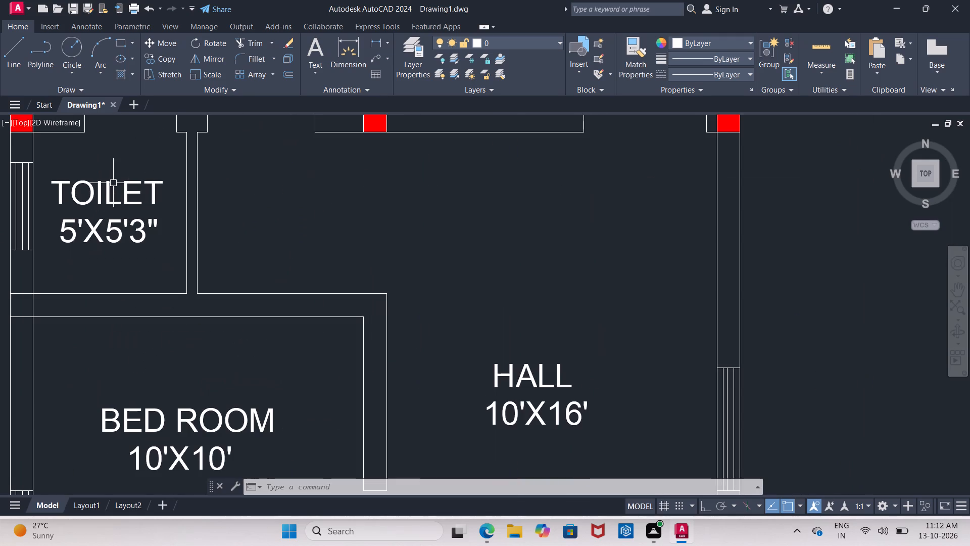
middle_click_drag(113, 183, 143, 205)
middle_click_drag(110, 199, 97, 187)
middle_click_drag(145, 266, 145, 266)
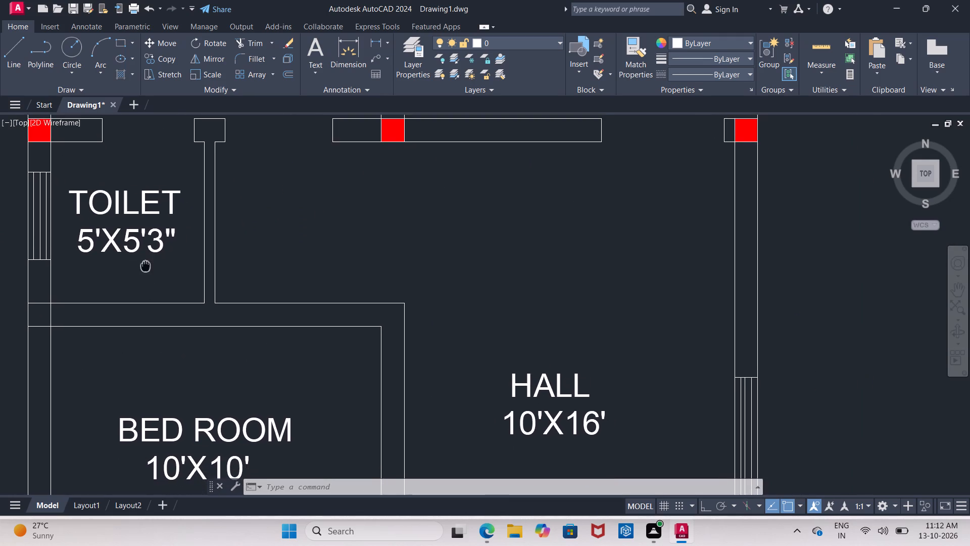
middle_click_drag(145, 266, 127, 191)
scroll(123, 292, "down", 1)
middle_click_drag(122, 304, 195, 286)
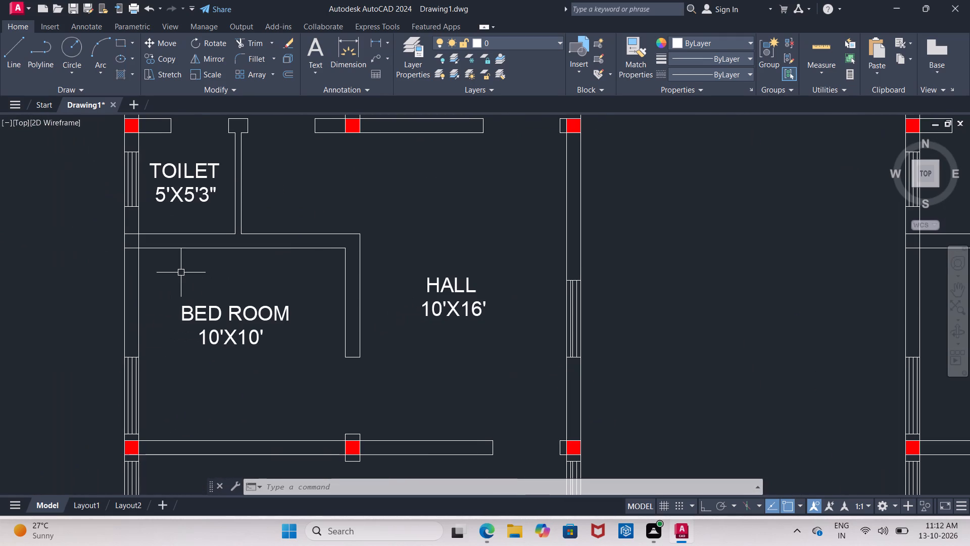
Trim the lines crossing the outer wall junction where the partition between TOILET and BED ROOM meets it.
type("TR")
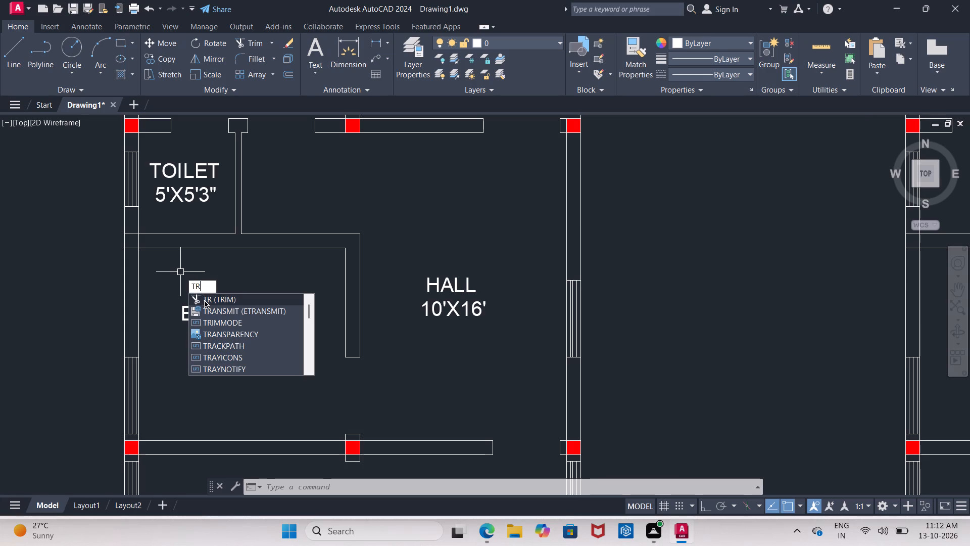
left_click(204, 300)
scroll(102, 204, "up", 1)
left_click(153, 252)
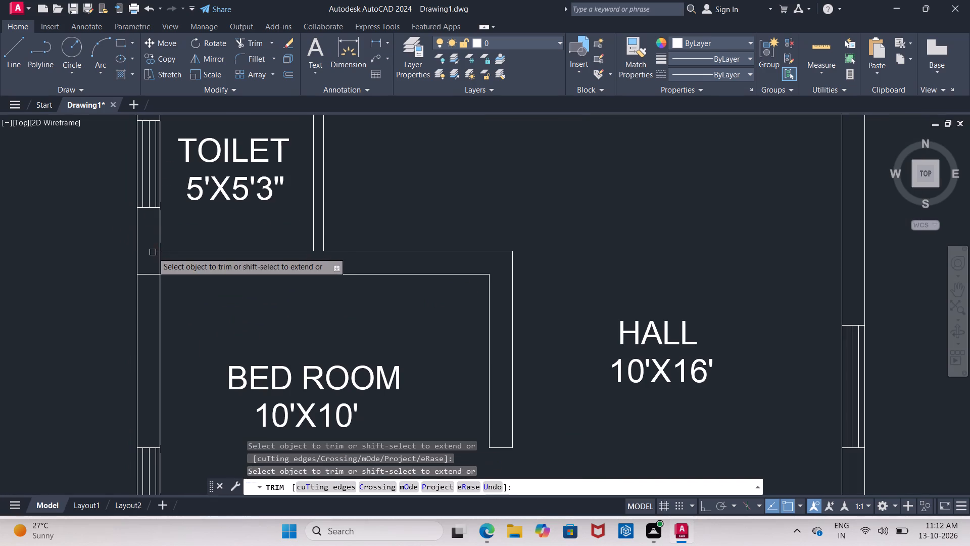
left_click(151, 272)
left_click(161, 267)
Examine the labelled floor plan's walls and junctions for any remaining lines that need trimming.
scroll(161, 252, "down", 2)
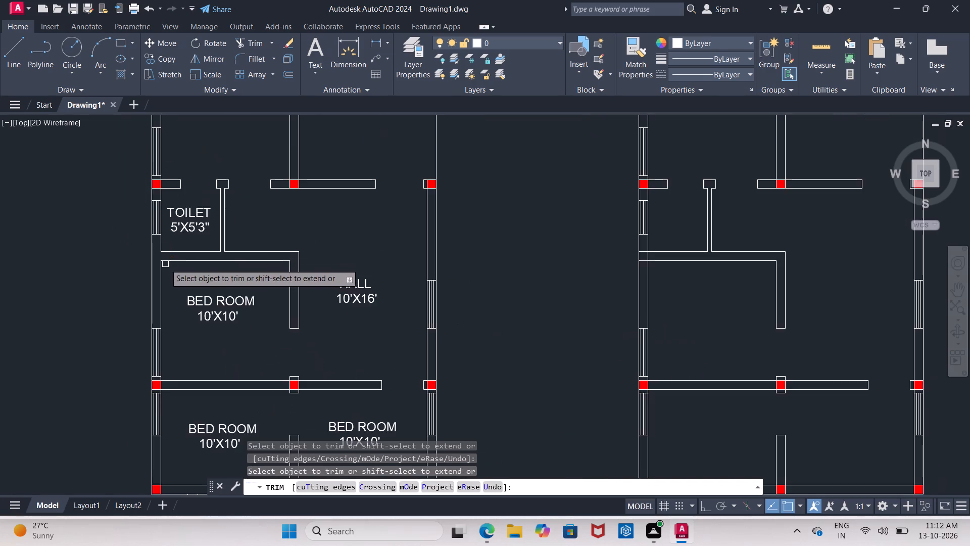
scroll(165, 268, "down", 1)
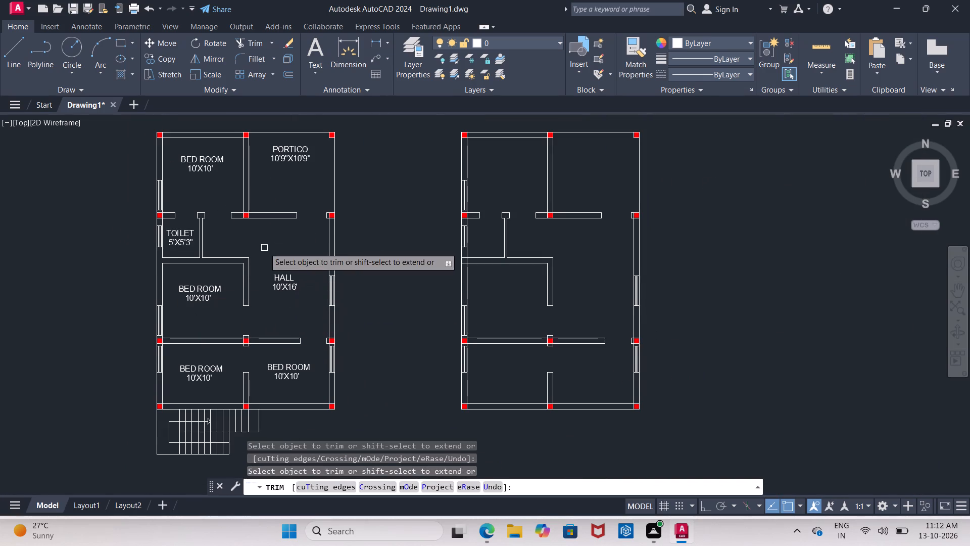
middle_click_drag(264, 248, 229, 289)
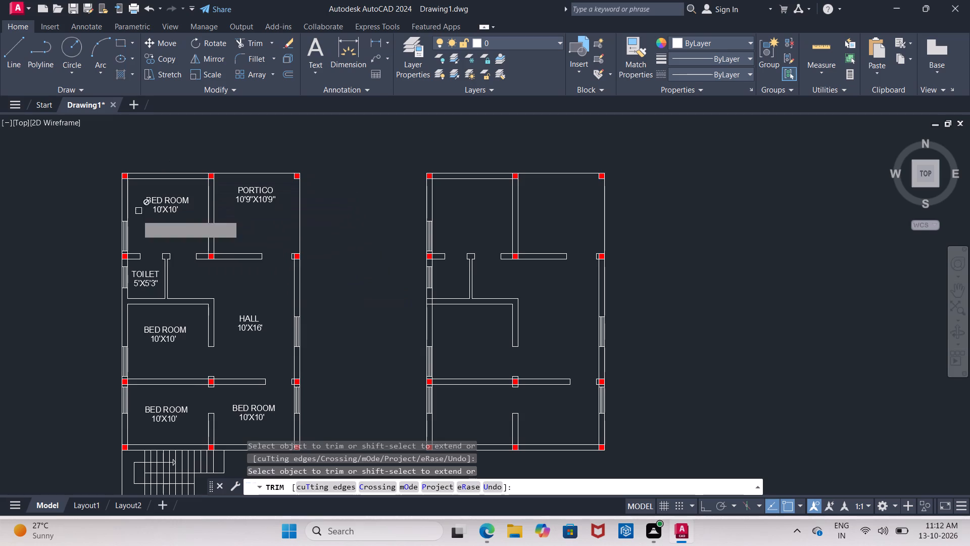
scroll(142, 242, "up", 1)
middle_click_drag(162, 247, 102, 167)
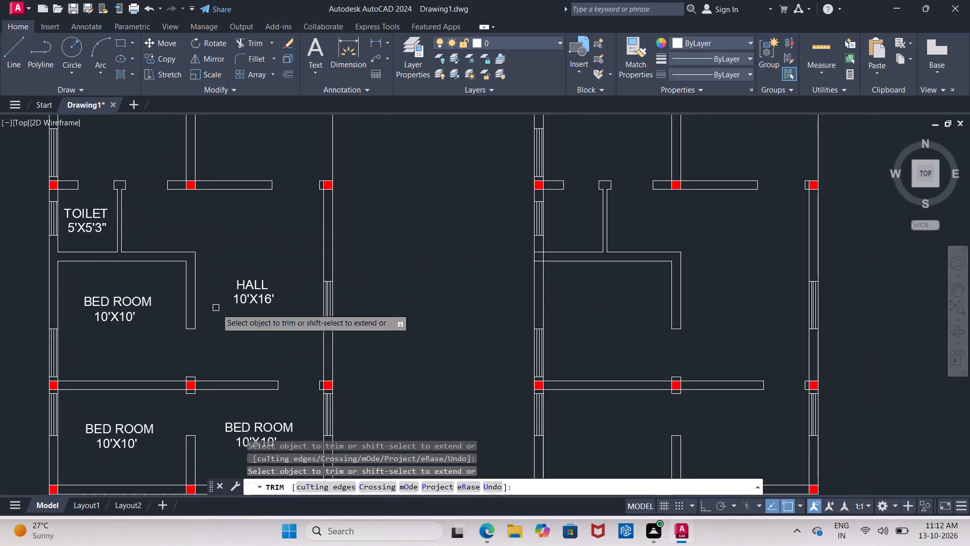
middle_click_drag(216, 302, 127, 149)
middle_click_drag(135, 198, 206, 348)
scroll(201, 307, "down", 2)
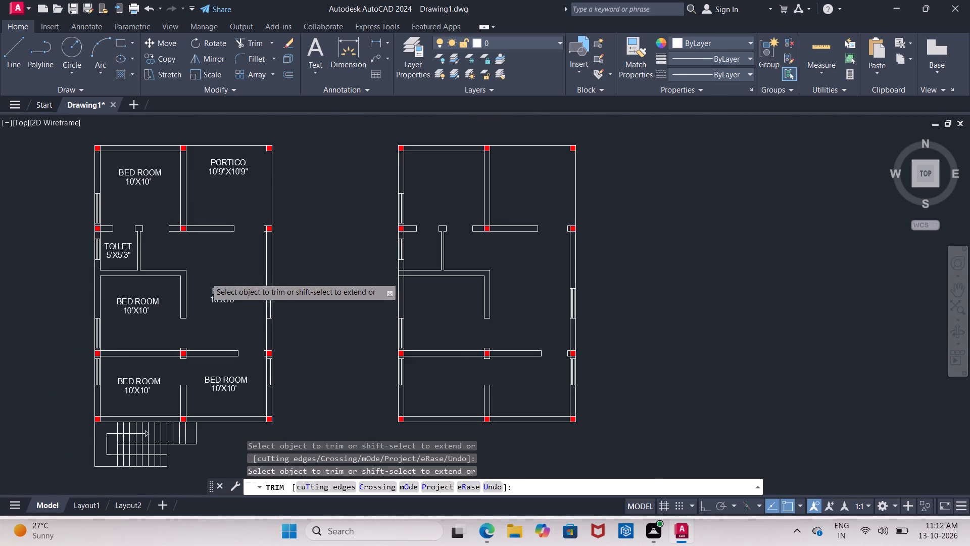
scroll(198, 213, "up", 2)
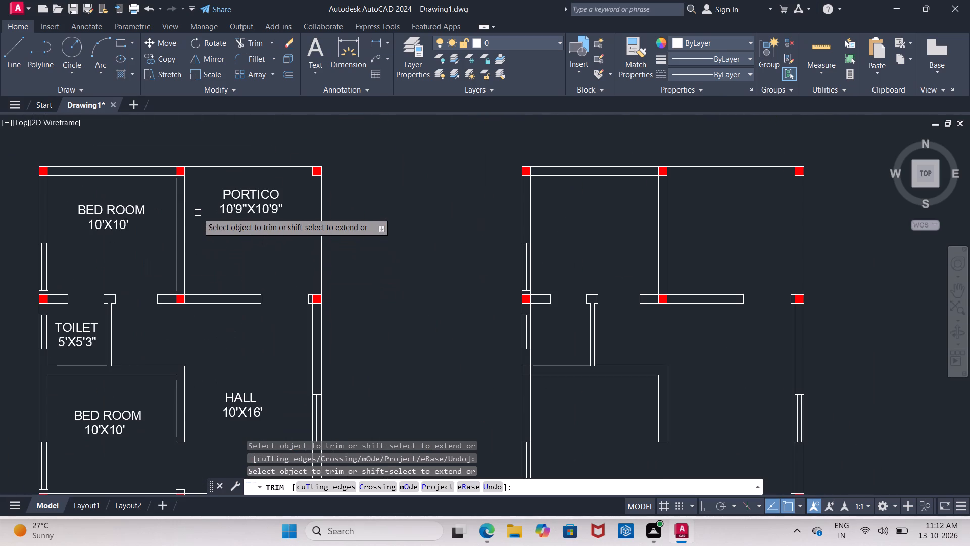
Examine the walls and junctions of the labelled floor plan and its unlabelled duplicate, and end the trimming.
middle_click_drag(419, 285, 209, 143)
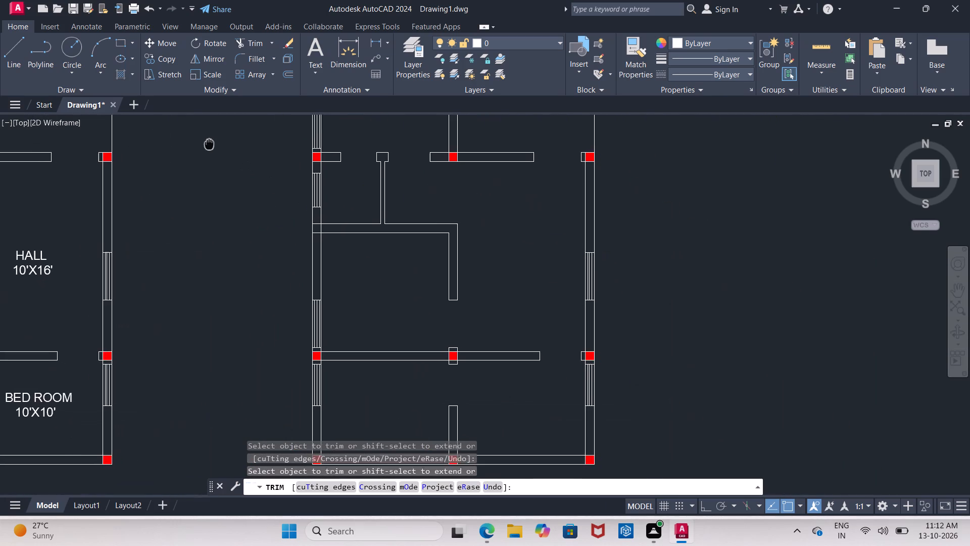
middle_click_drag(209, 143, 272, 181)
scroll(272, 181, "down", 2)
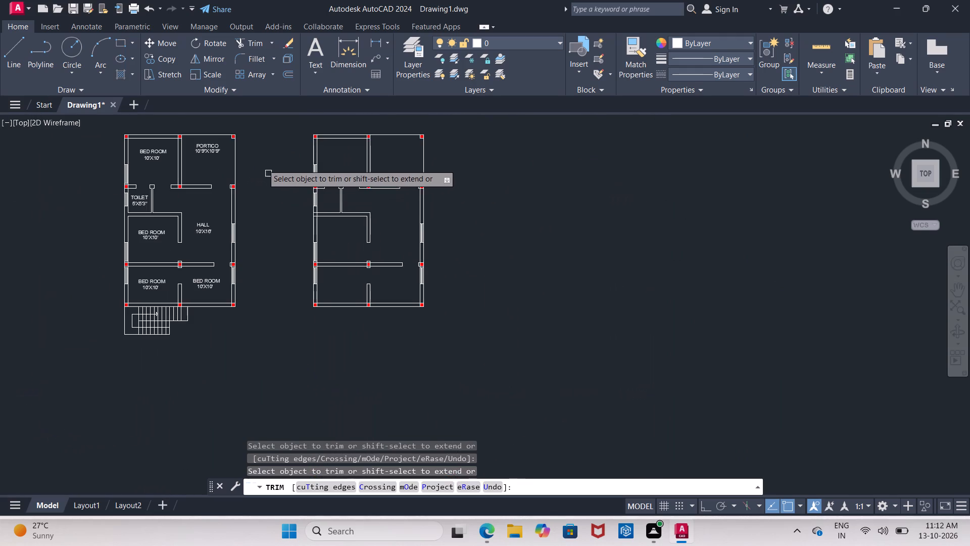
middle_click_drag(262, 163, 355, 136)
scroll(273, 178, "up", 2)
middle_click_drag(257, 169, 256, 191)
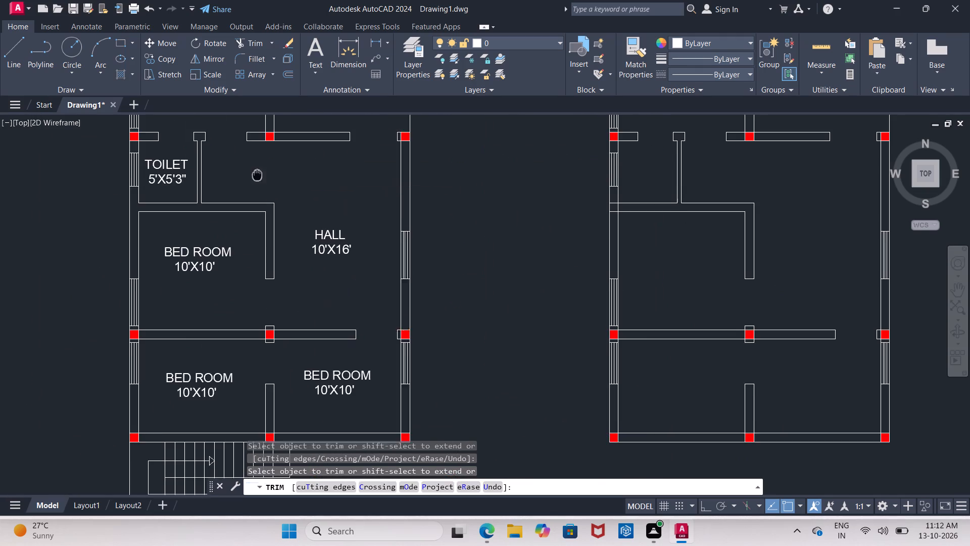
middle_click_drag(256, 191, 252, 233)
middle_click_drag(225, 202, 220, 245)
scroll(216, 236, "up", 1)
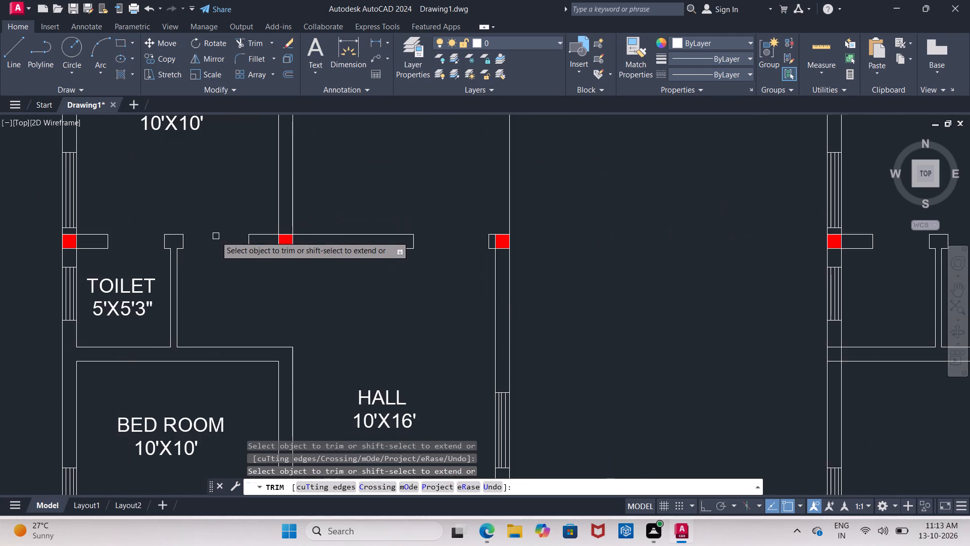
scroll(216, 236, "down", 1)
scroll(216, 236, "up", 2)
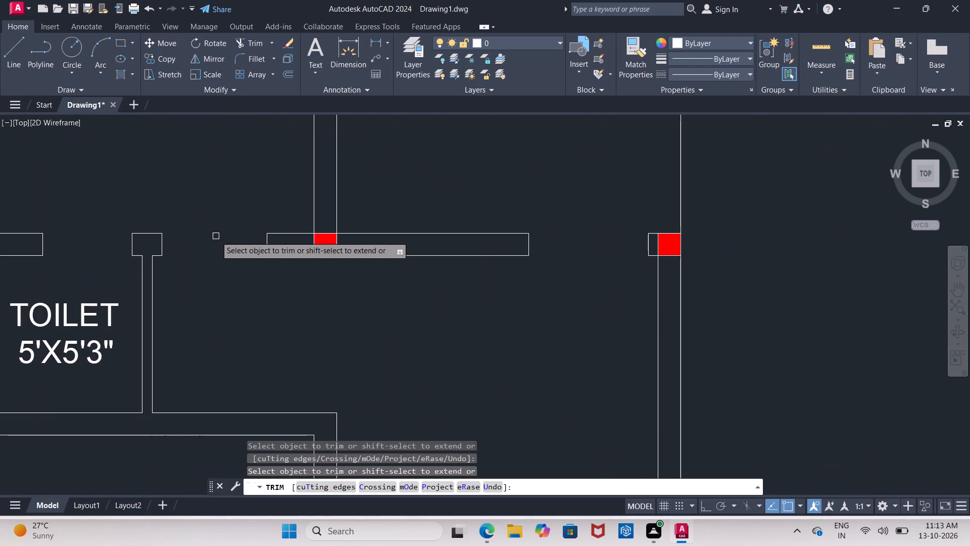
scroll(216, 236, "up", 3)
scroll(216, 236, "down", 8)
scroll(216, 274, "up", 3)
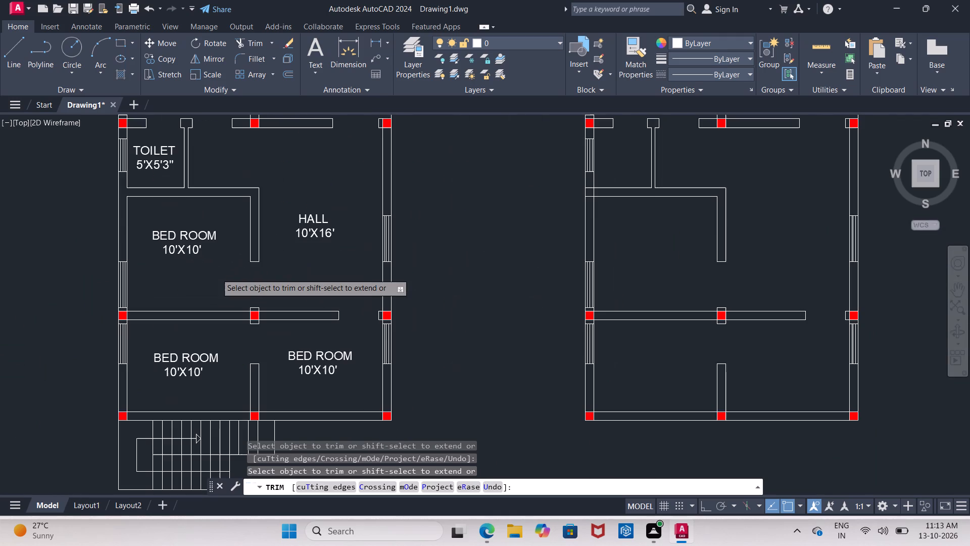
key("Escape")
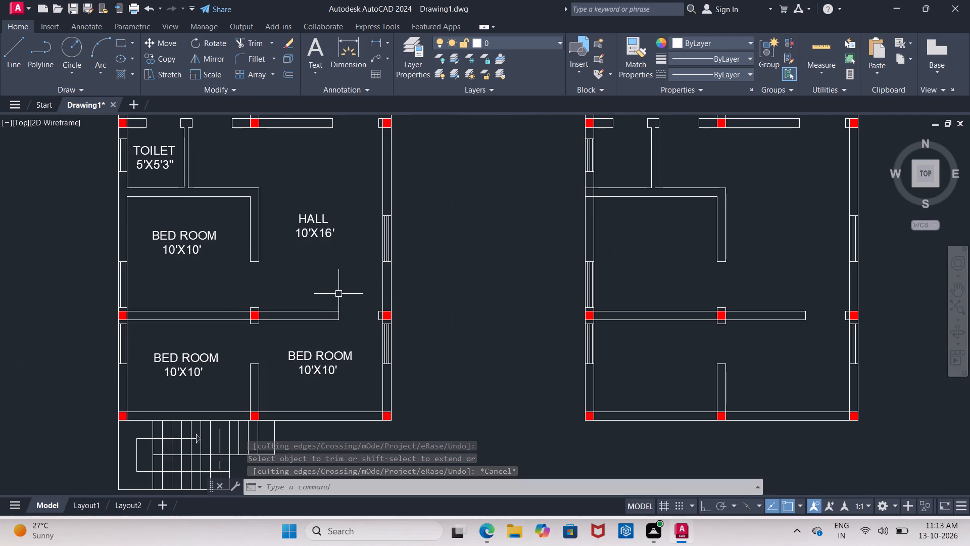
Inspect the text properties of the HALL label, including its style and height.
middle_click_drag(331, 285, 246, 277)
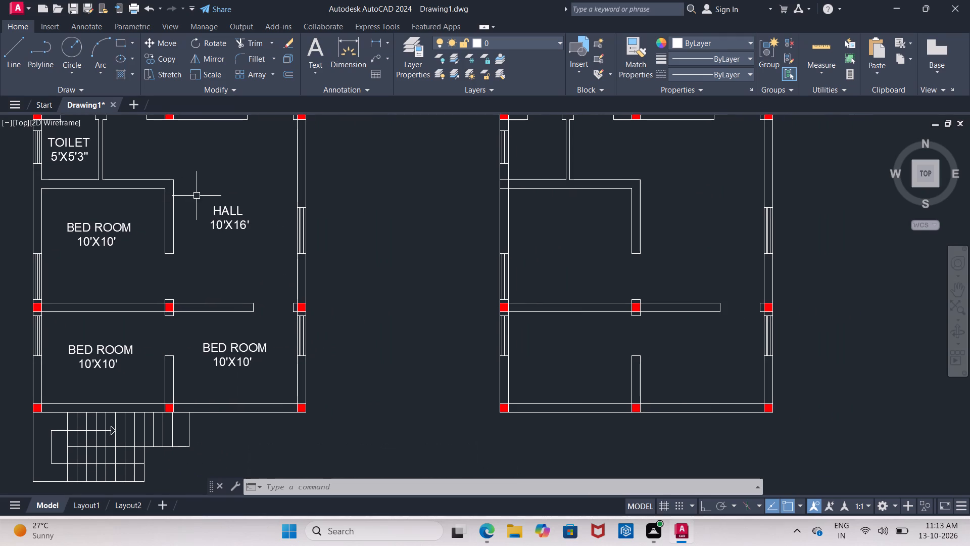
left_click(221, 208)
right_click(211, 190)
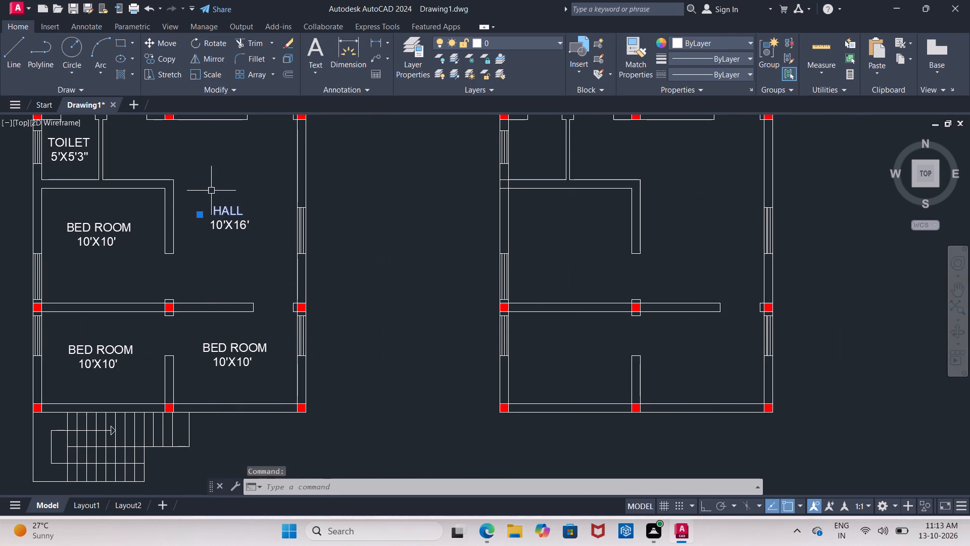
left_click(257, 492)
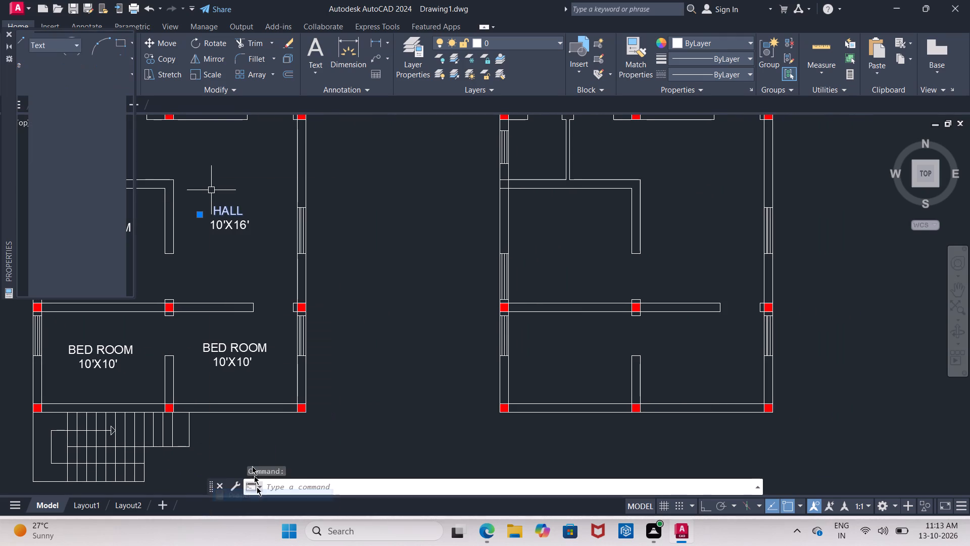
scroll(59, 156, "down", 1)
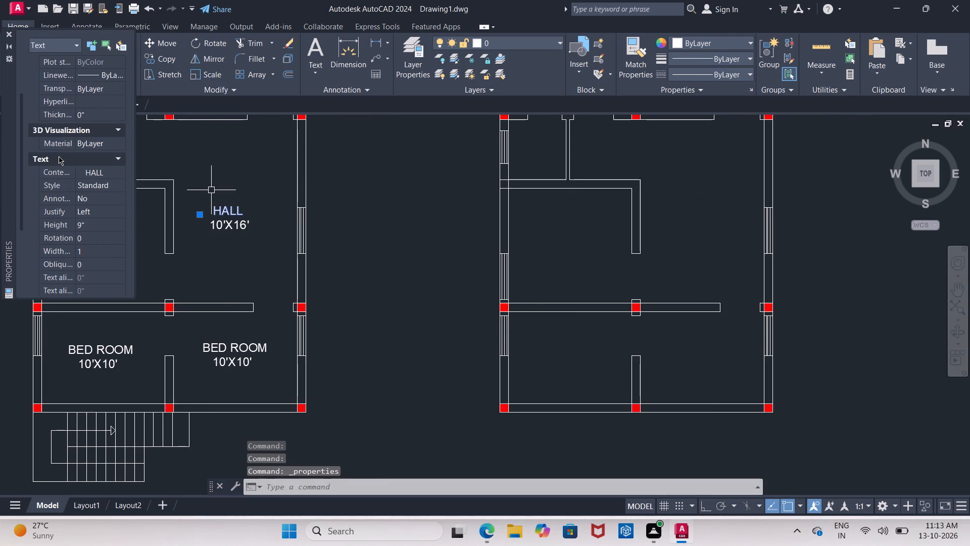
scroll(62, 159, "down", 1)
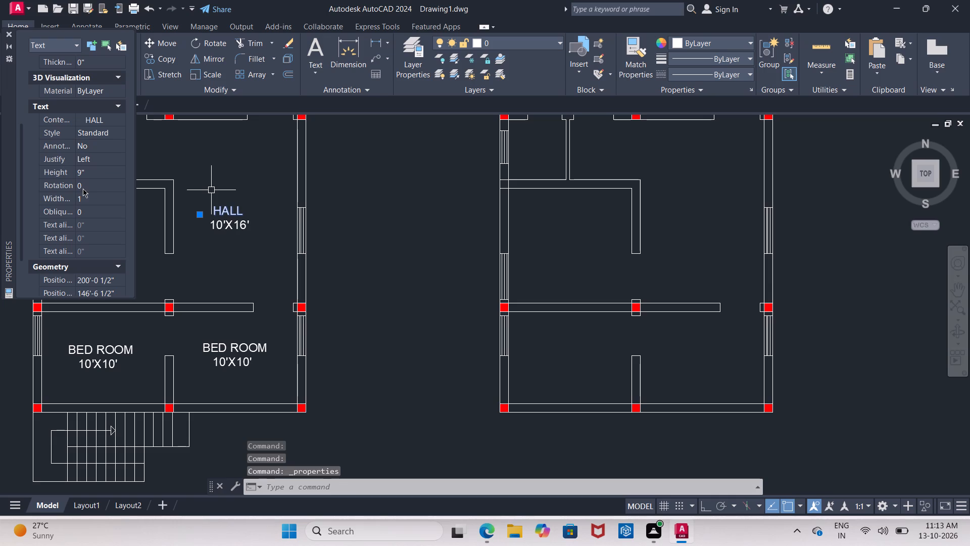
left_click(10, 32)
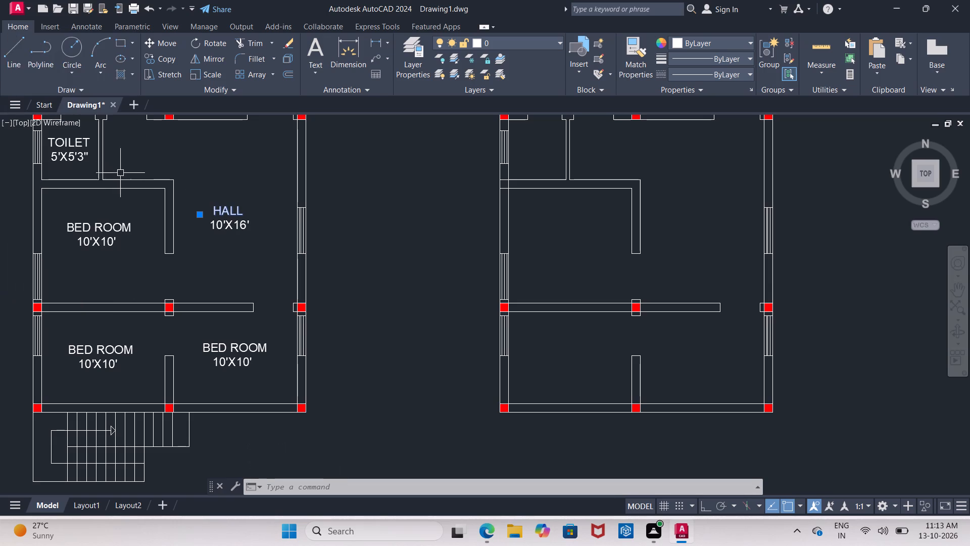
key("Escape")
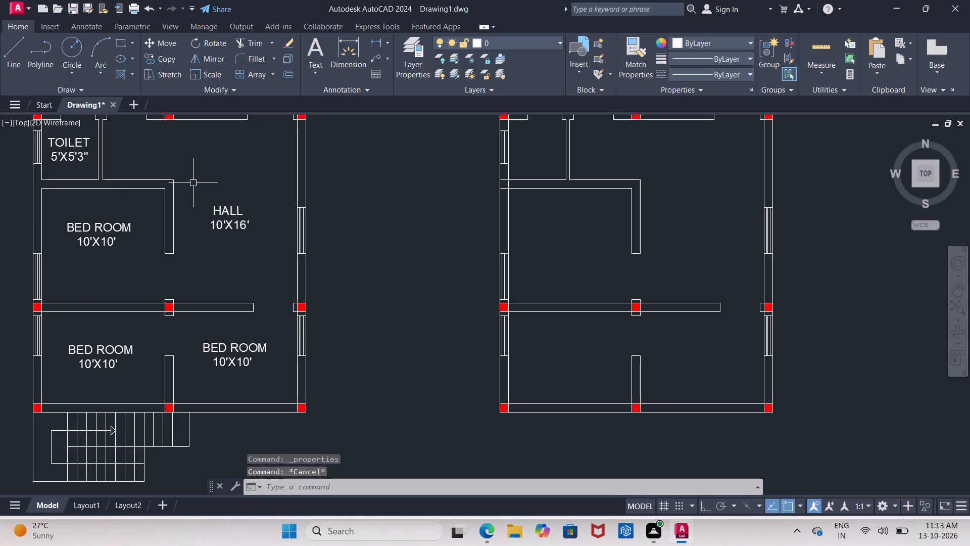
Move the BED ROOM text of the bedroom beside PORTICO outside the outer wall, next to that bedroom's window.
middle_click_drag(202, 176, 249, 335)
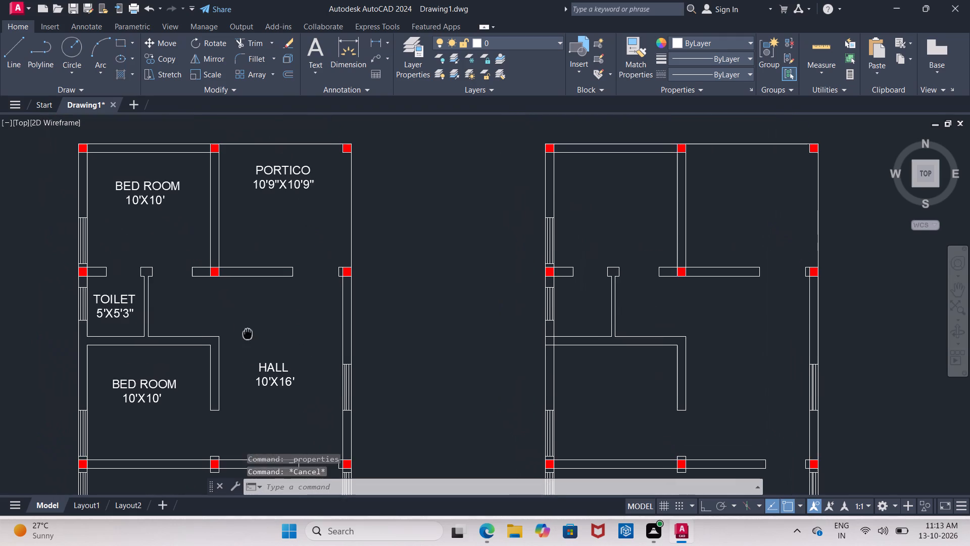
middle_click_drag(249, 335, 250, 335)
left_click(147, 190)
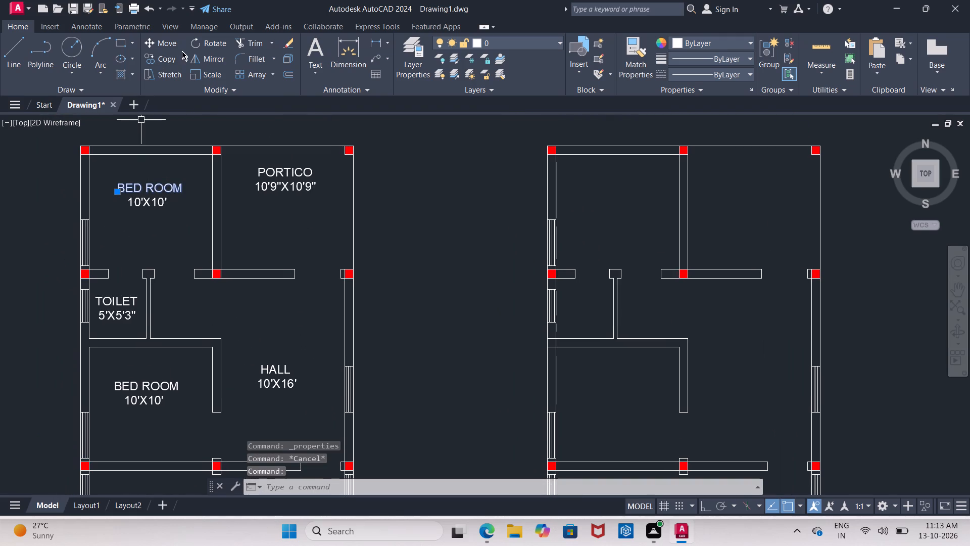
left_click(174, 47)
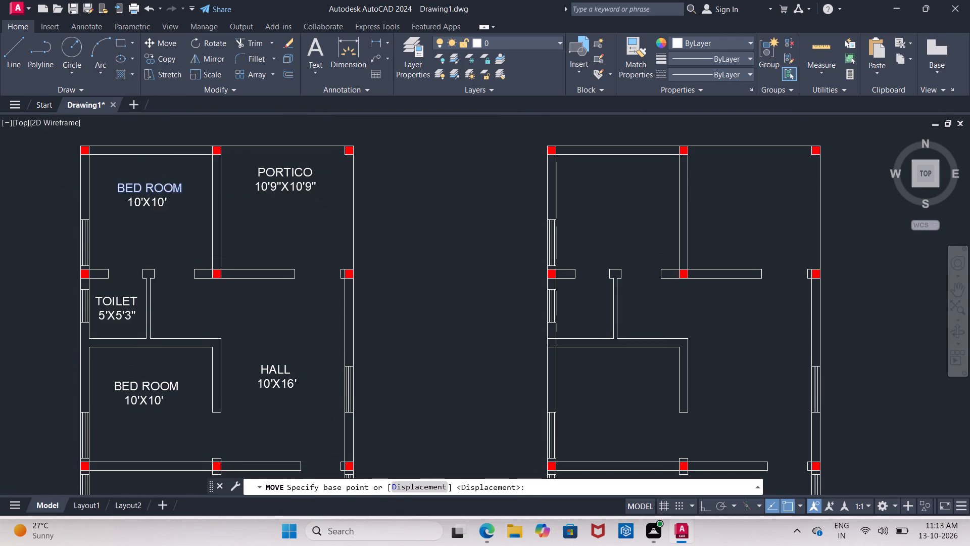
left_click(144, 188)
scroll(39, 243, "up", 1)
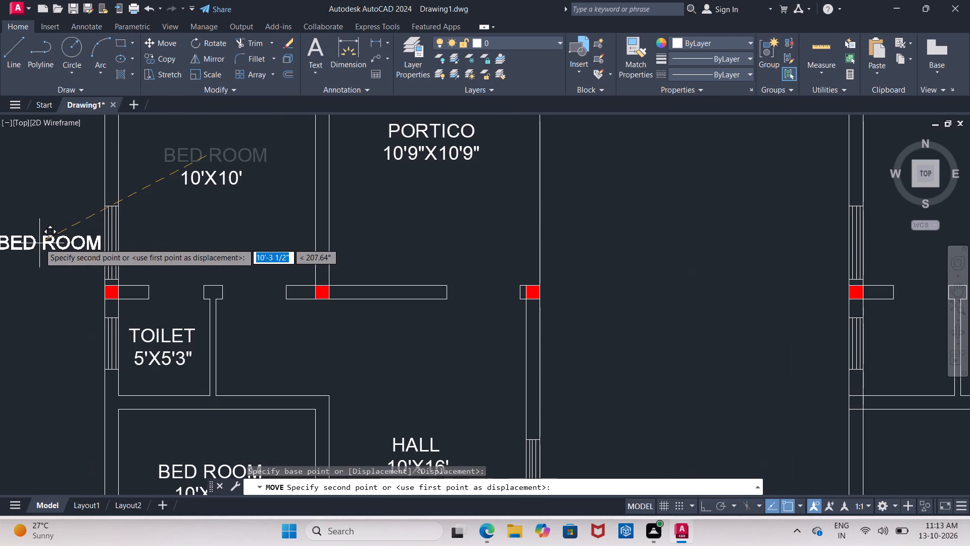
left_click(38, 239)
left_click(38, 239)
Replace the moved BED ROOM text with W, preceded by 15 spaces so the letter sits close to the window.
left_click(46, 241)
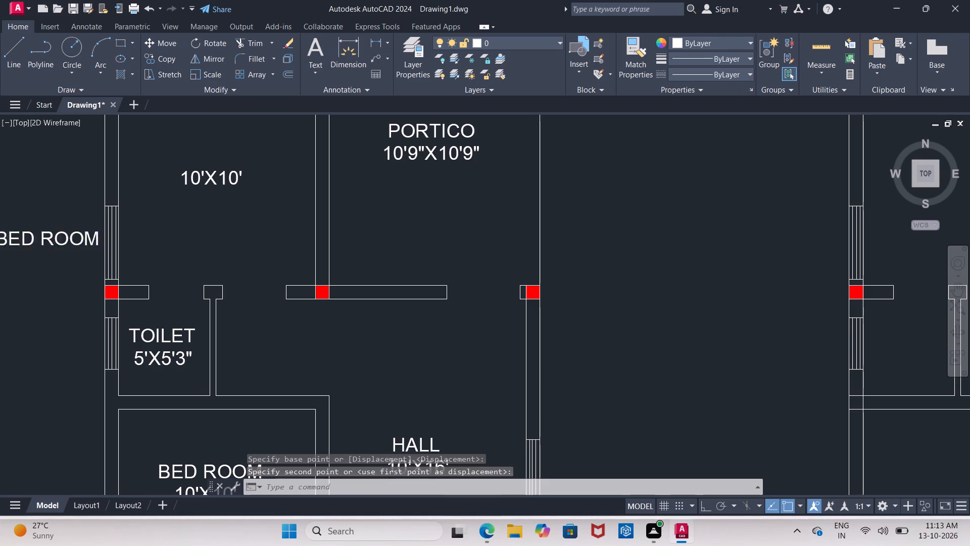
double_click(48, 241)
left_click(79, 241)
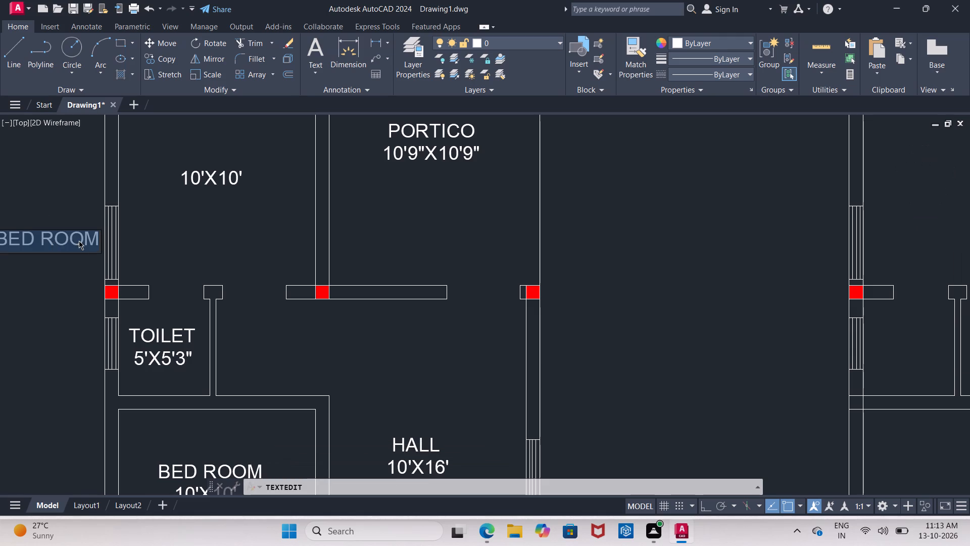
left_click(95, 242)
key("BackSpace")
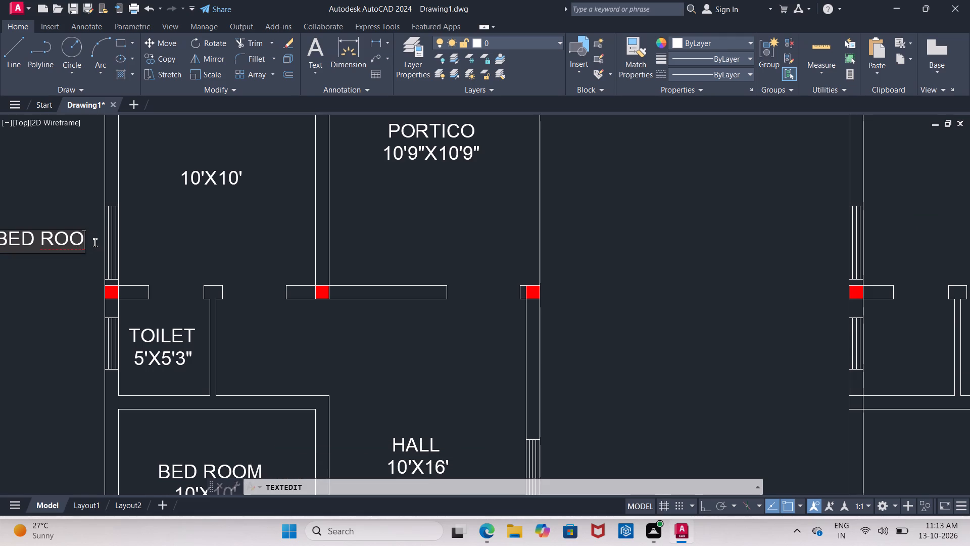
key("BackSpace")
key("BackSpace")
key("BackSpace")
key("BackSpace")
key("BackSpace")
key("BackSpace")
key("BackSpace")
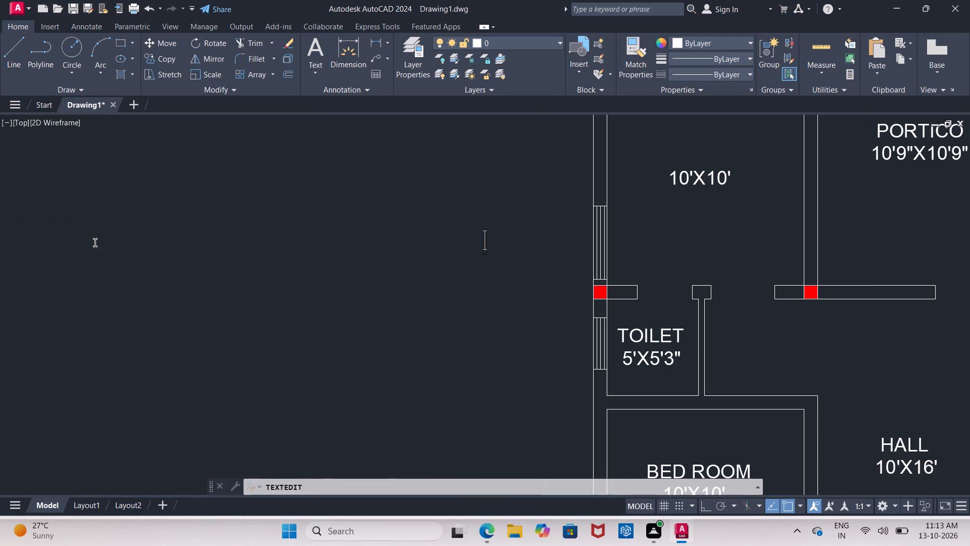
key("space")
key("space")
key("space")
key("space")
key("space")
key("space")
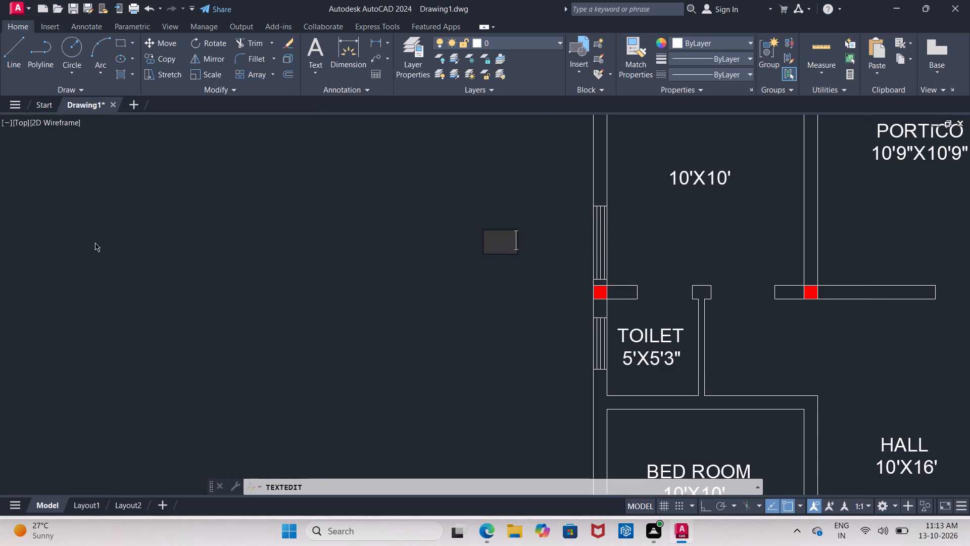
key("space")
key("space")
key("space")
key("space")
key("space")
key("space")
key("space")
key("space")
key("space")
key("space")
key("space")
key("BackSpace")
key("BackSpace")
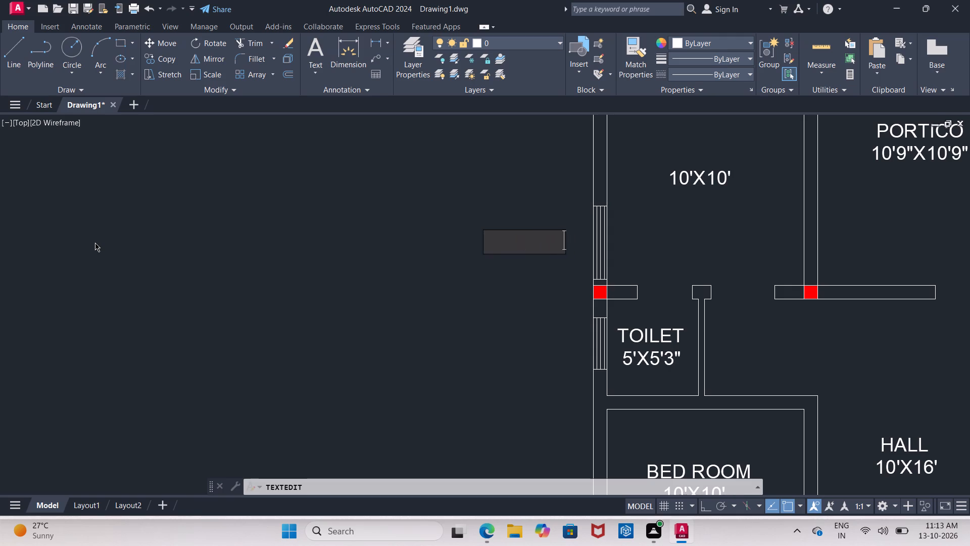
key("w")
left_click(147, 372)
middle_click_drag(224, 221, 9, 237)
scroll(13, 243, "down", 1)
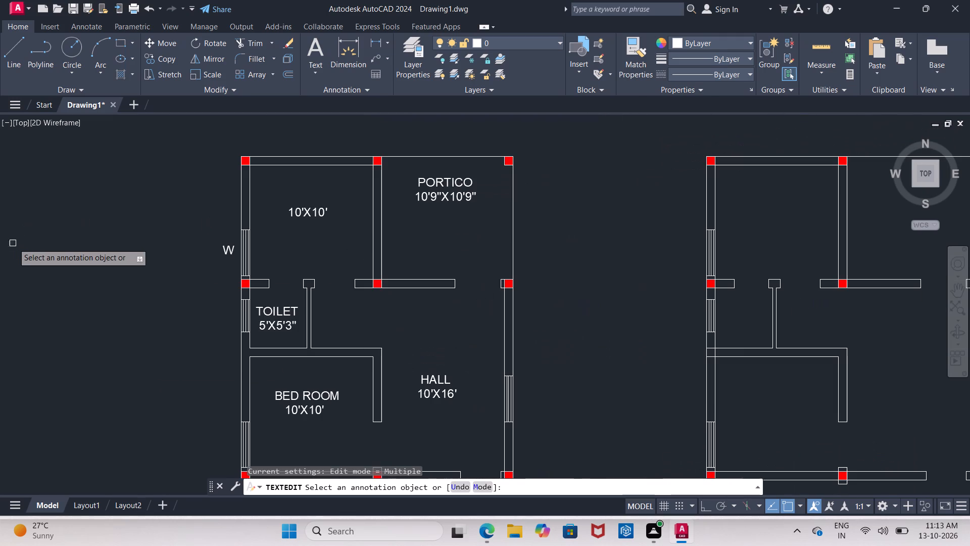
middle_click_drag(114, 243, 8, 194)
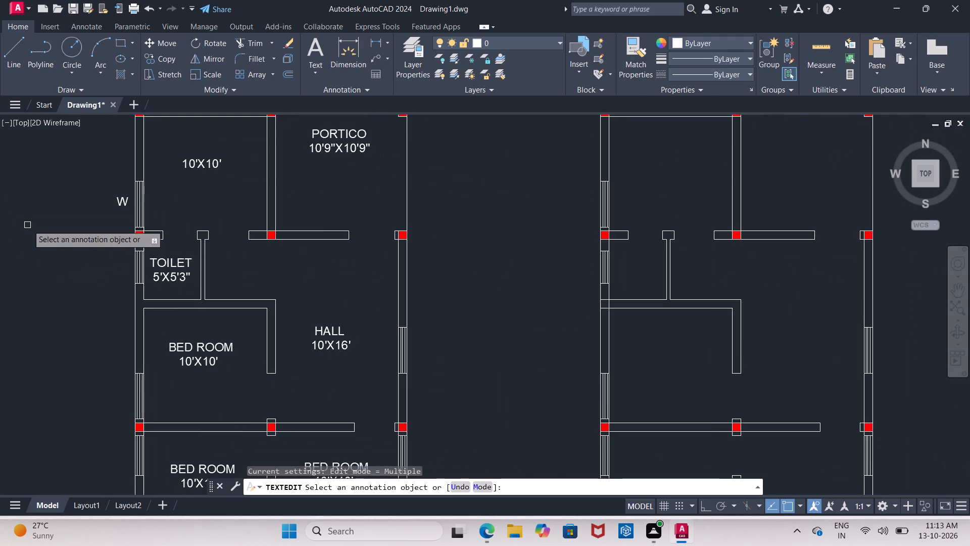
middle_click_drag(29, 222, 6, 242)
key("Escape")
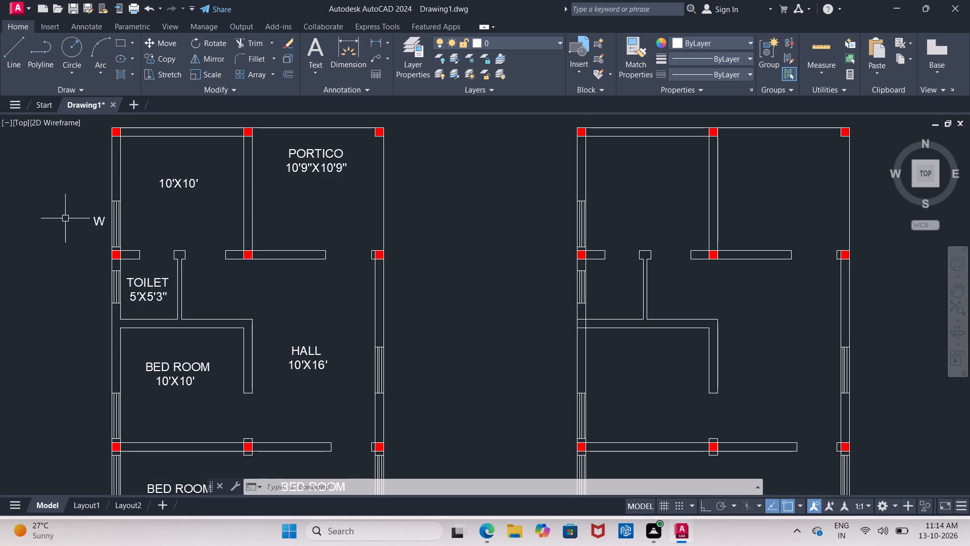
With Ortho on, copy the W about 17' and 22' straight down, beside the next two bedroom windows on the same outer wall.
left_click(100, 221)
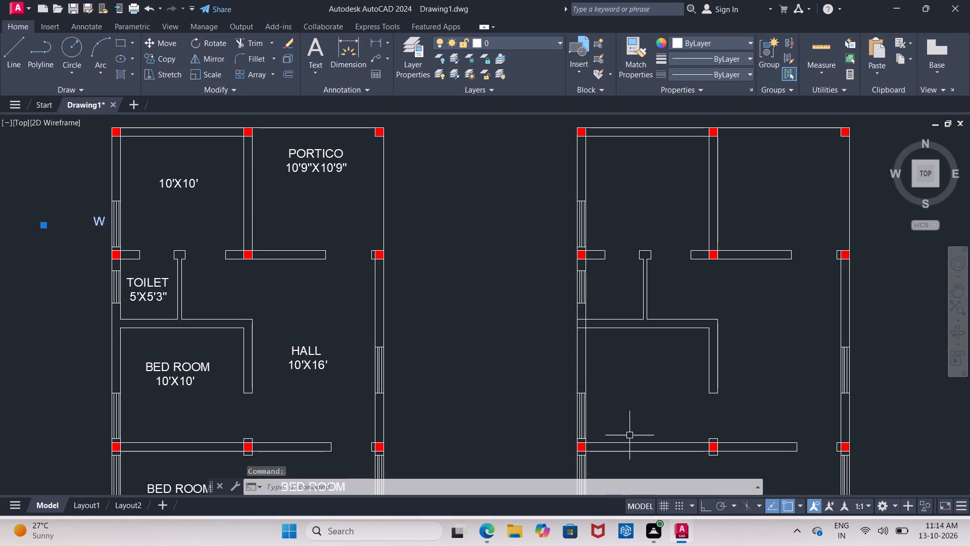
left_click(705, 511)
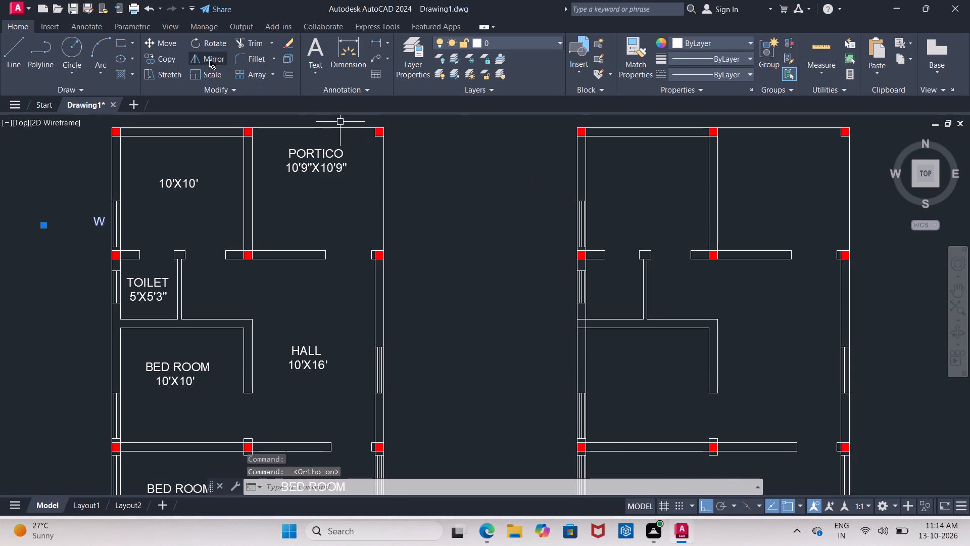
left_click(157, 63)
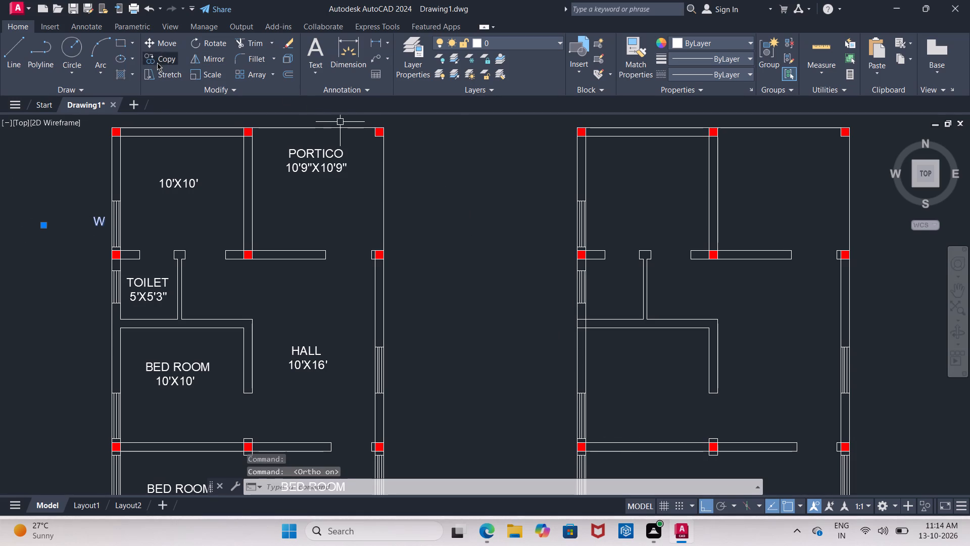
left_click(100, 220)
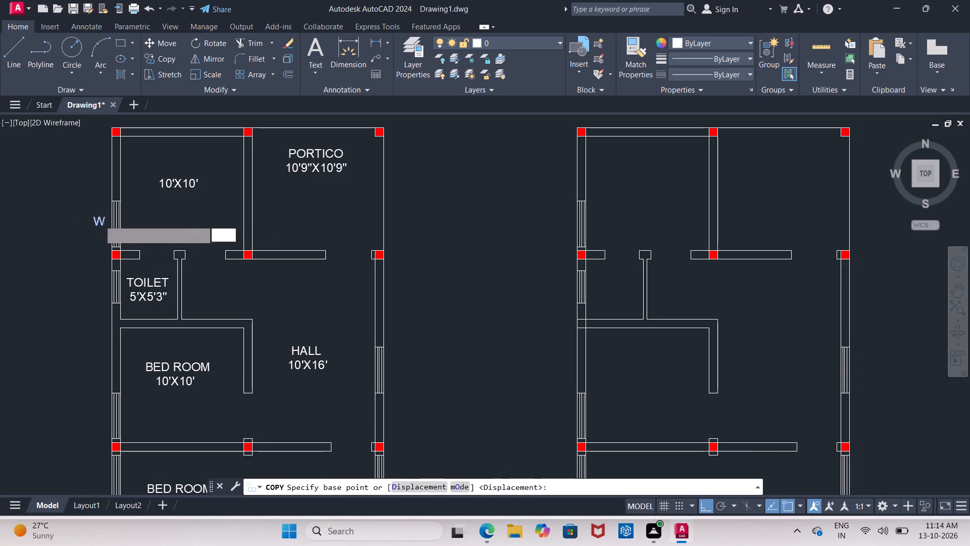
scroll(94, 242, "down", 2)
scroll(99, 315, "up", 2)
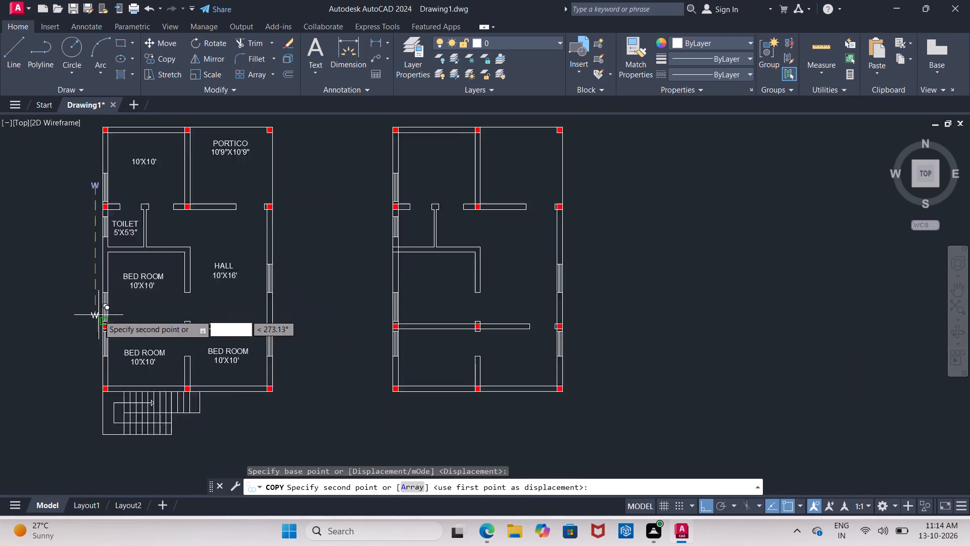
scroll(99, 315, "up", 2)
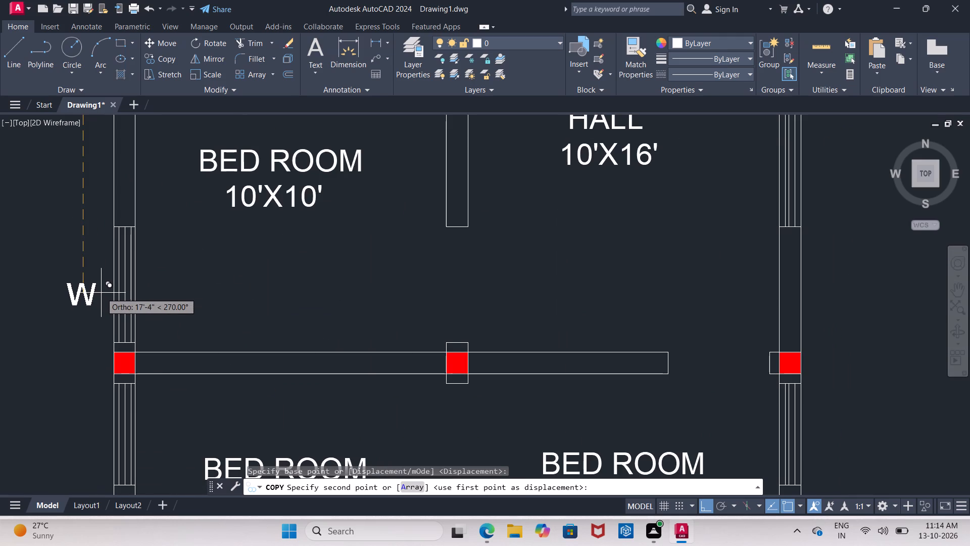
left_click(101, 282)
scroll(101, 282, "down", 3)
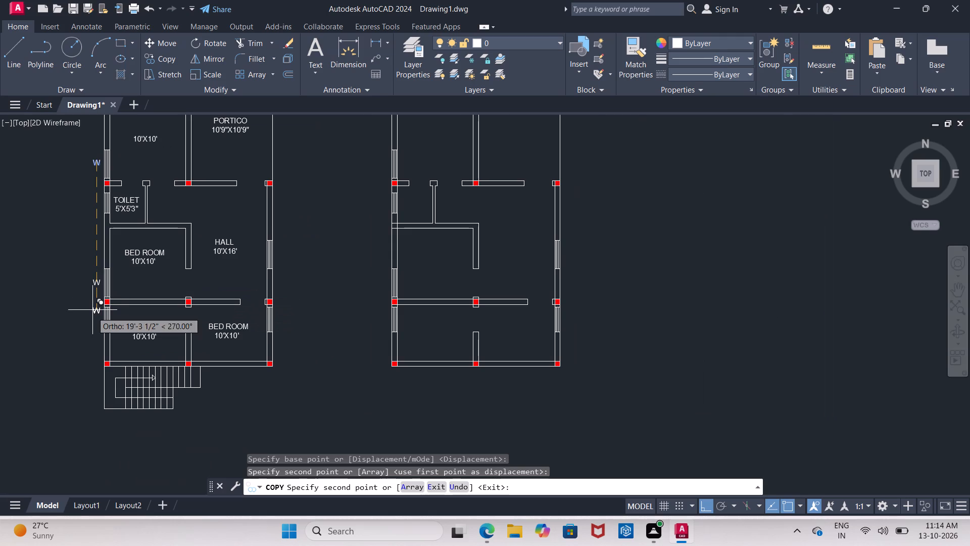
scroll(92, 312, "up", 3)
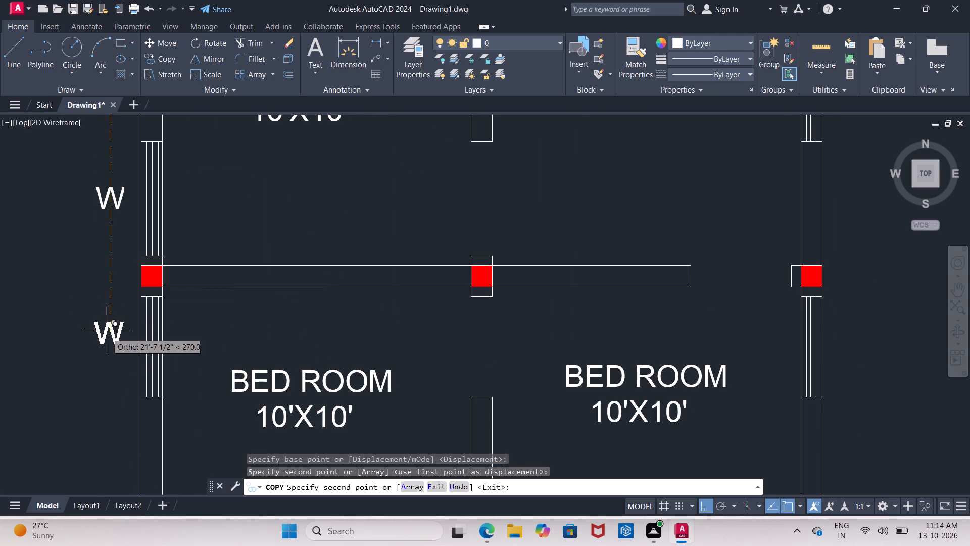
left_click(107, 339)
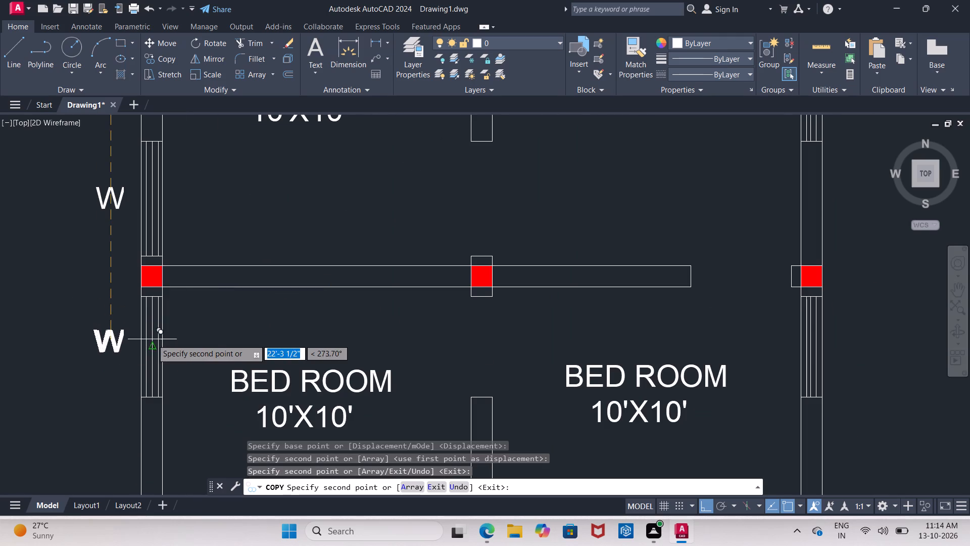
With Ortho off, copy the W outside the opposite outer wall, beside the lower bedroom's window and the HALL window.
middle_click_drag(145, 327, 0, 280)
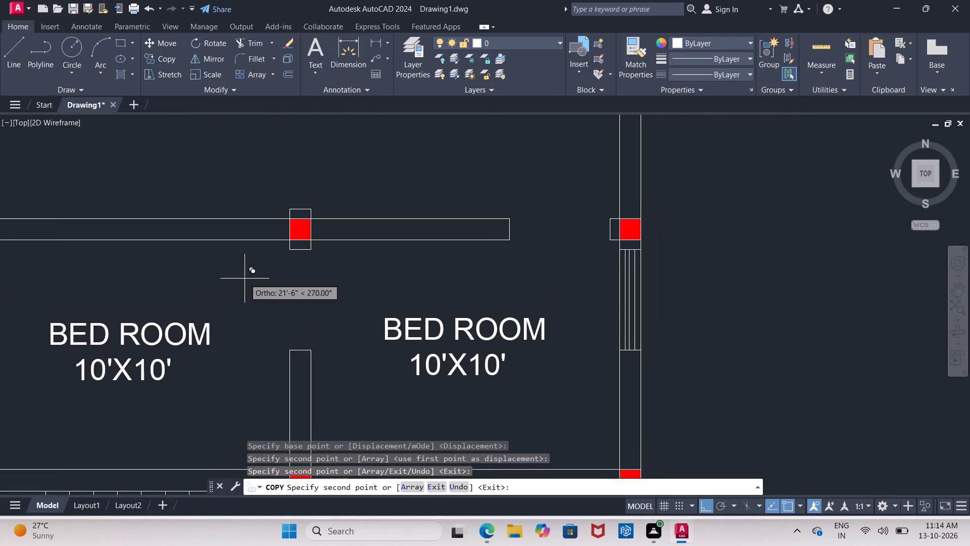
scroll(256, 280, "down", 3)
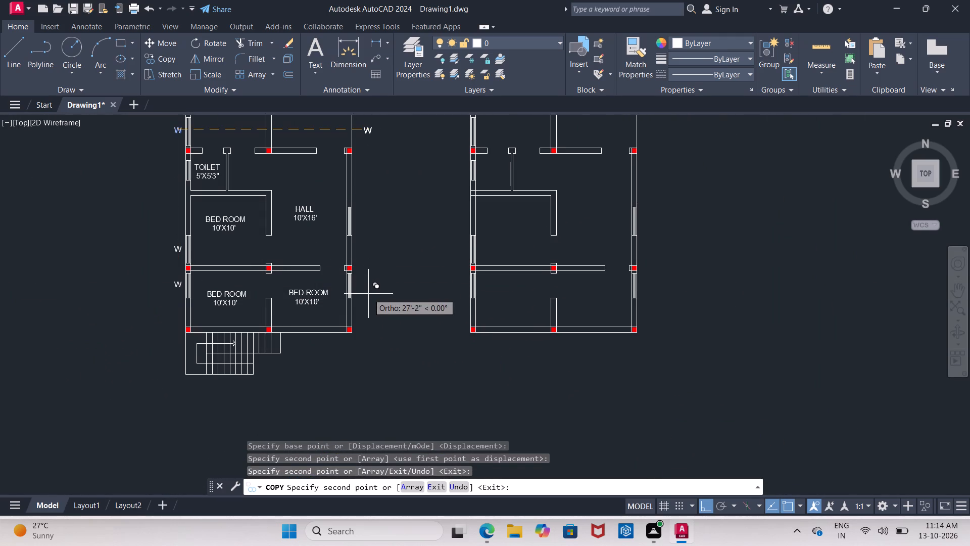
left_click(707, 505)
scroll(350, 287, "up", 3)
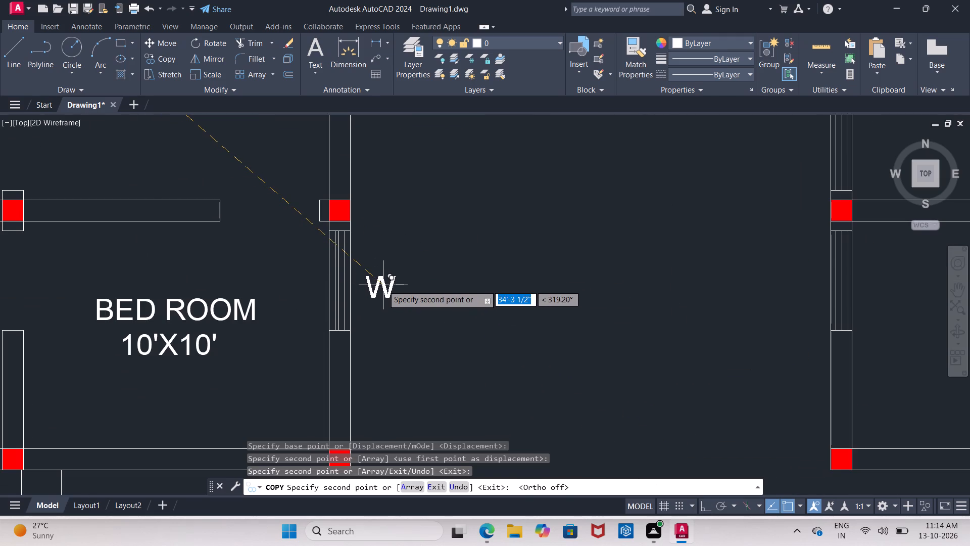
left_click(382, 285)
middle_click_drag(381, 170, 357, 335)
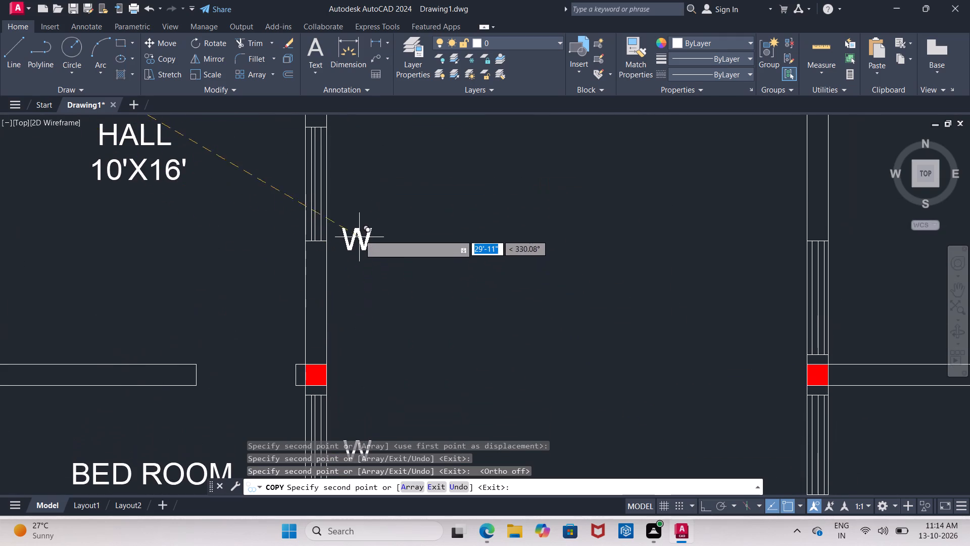
left_click(355, 185)
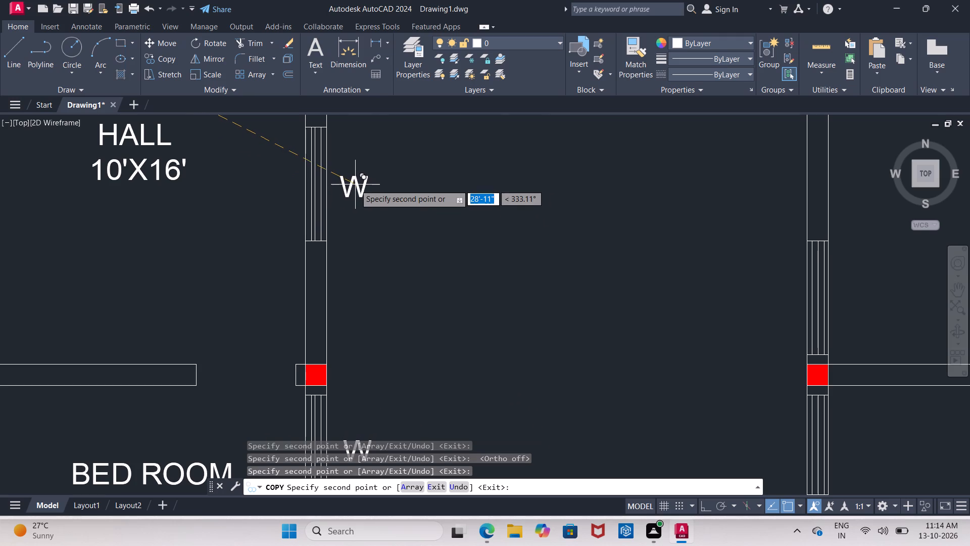
scroll(355, 187, "down", 3)
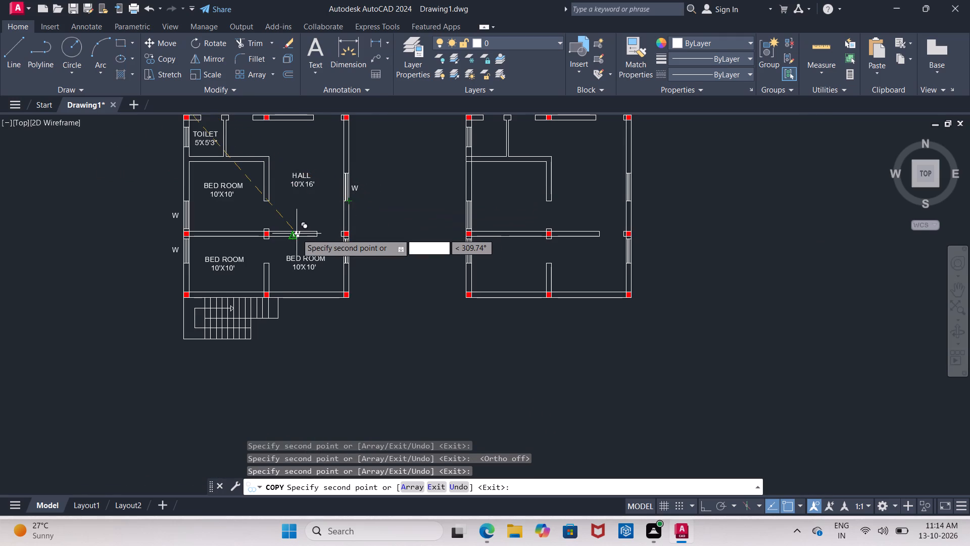
key("Escape")
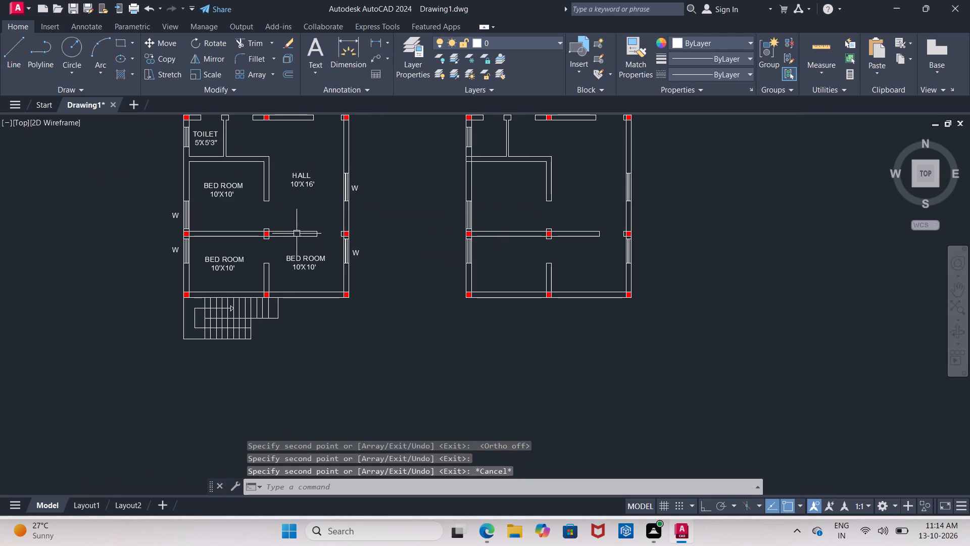
Change the W beside the window of the bedroom above the staircase to KW, removing two of its leading spaces.
scroll(167, 268, "up", 2)
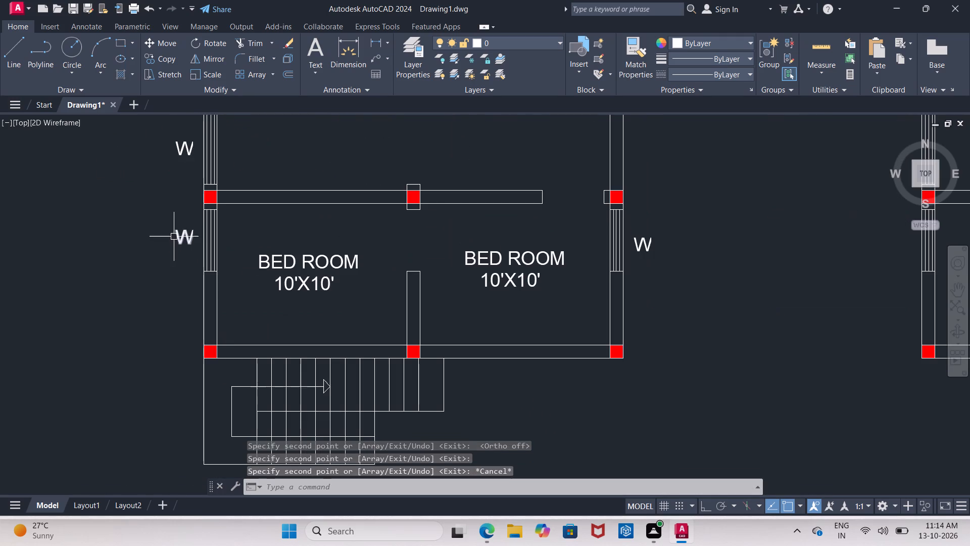
left_click(179, 236)
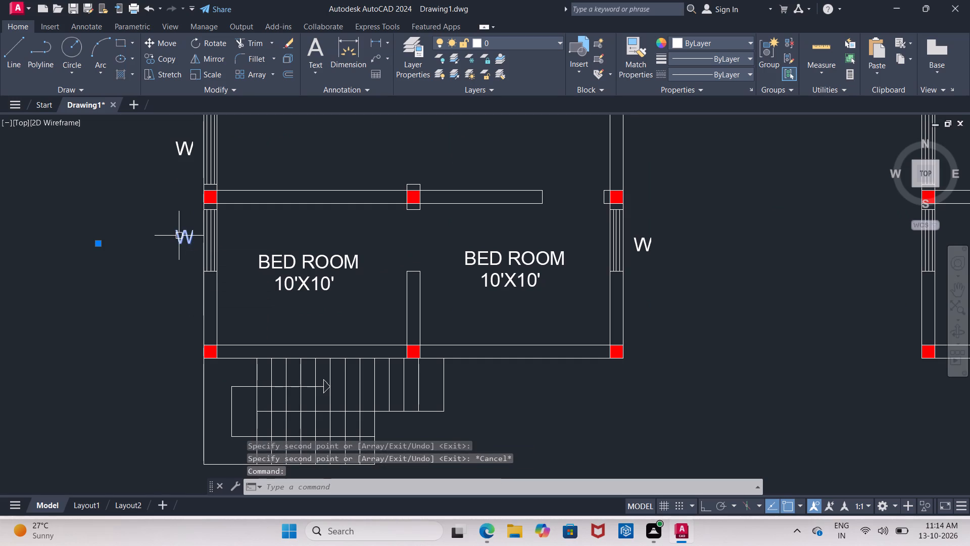
left_click(179, 236)
double_click(188, 236)
left_click(188, 236)
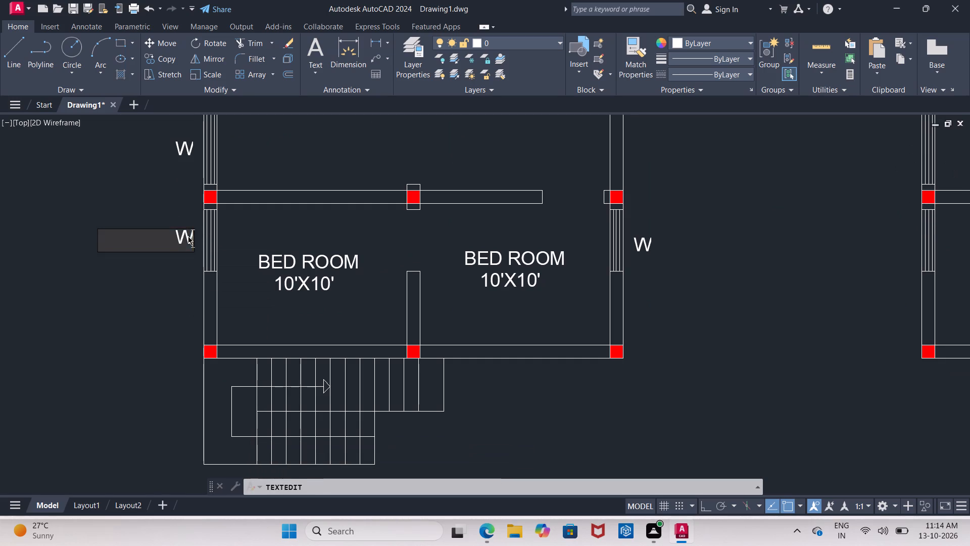
left_click(175, 239)
key("BackSpace")
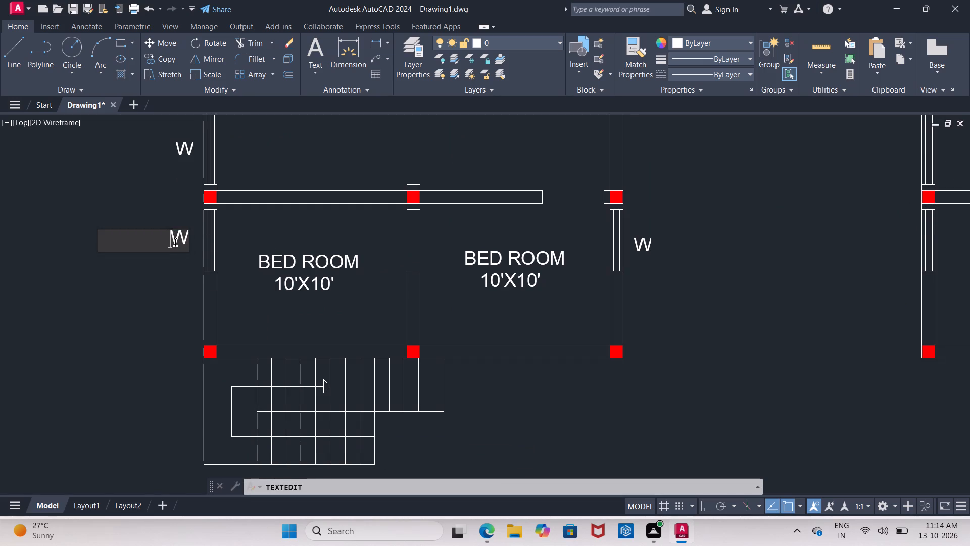
key("k")
key("Left")
key("BackSpace")
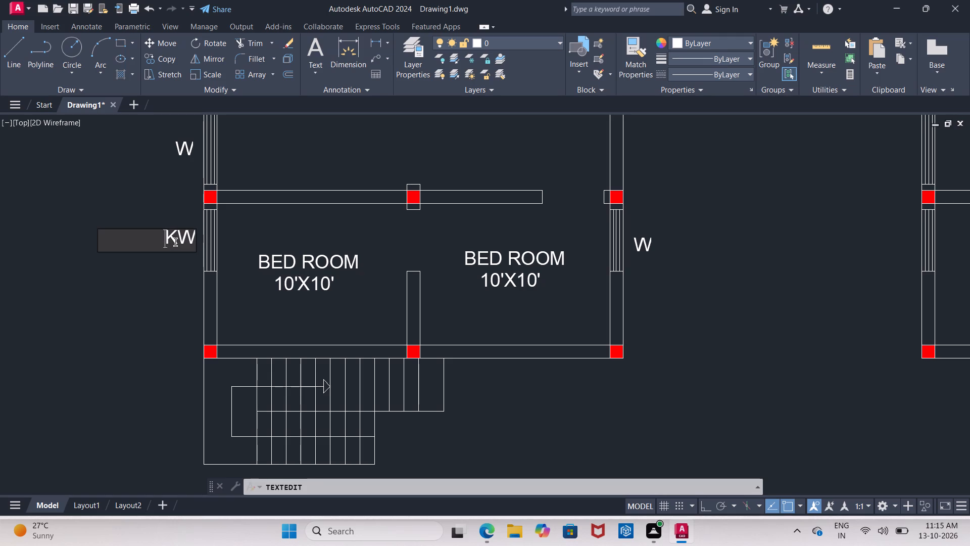
left_click(169, 278)
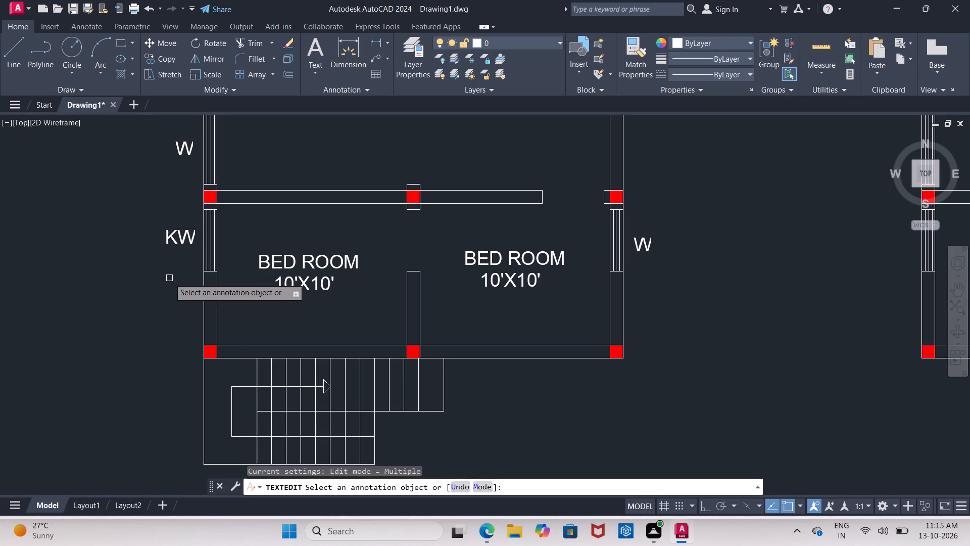
Copy the W from the topmost window straight down about 5'-6" to beside the TOILET window.
scroll(169, 278, "down", 3)
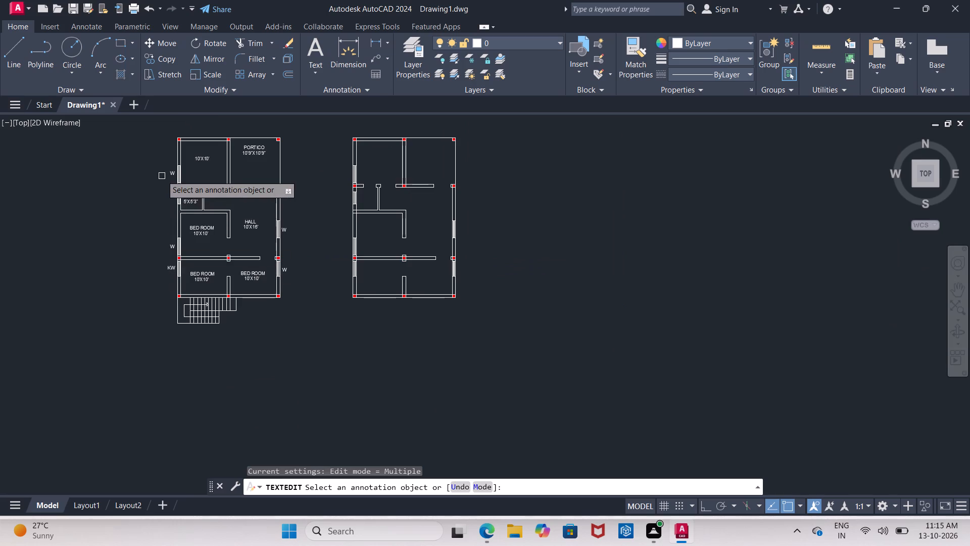
scroll(171, 178, "up", 3)
middle_click_drag(171, 178, 158, 199)
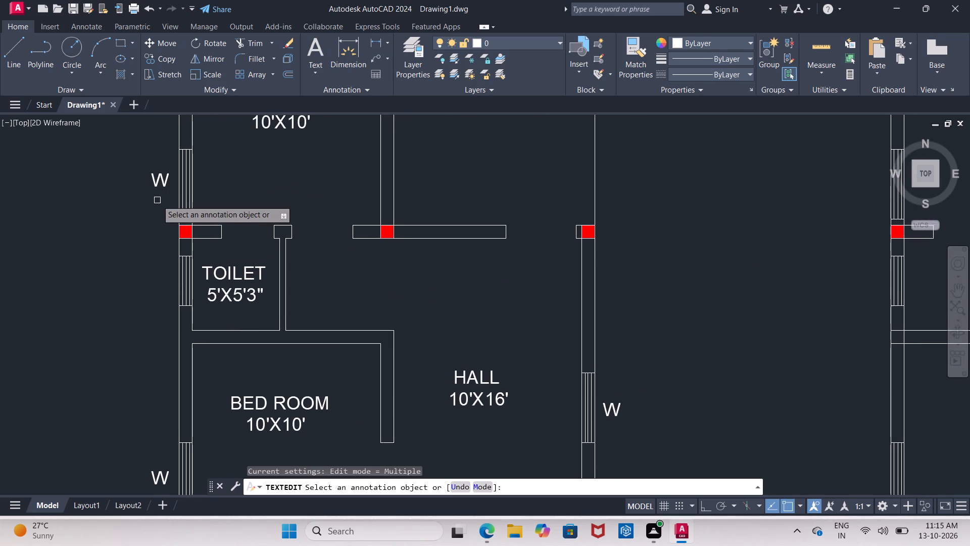
key("Escape")
left_click(159, 174)
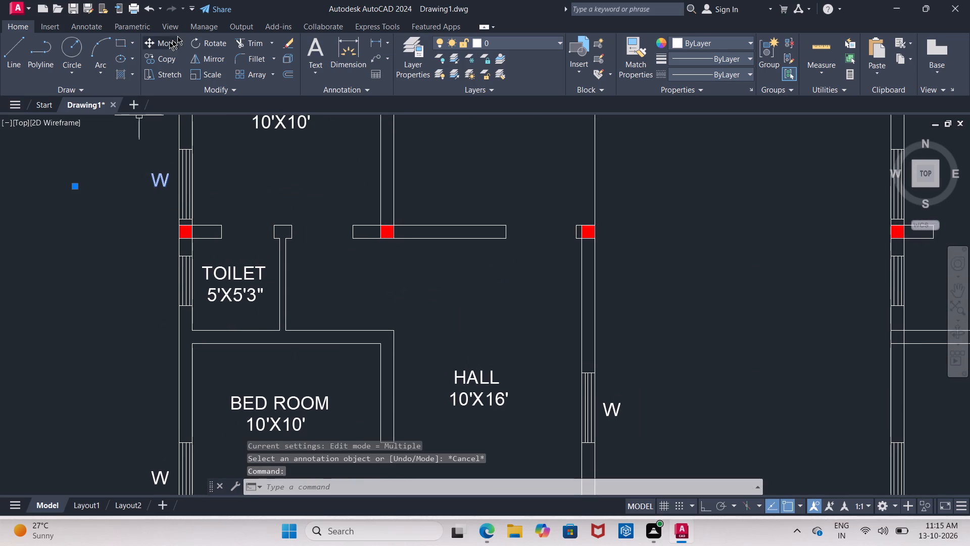
left_click(157, 63)
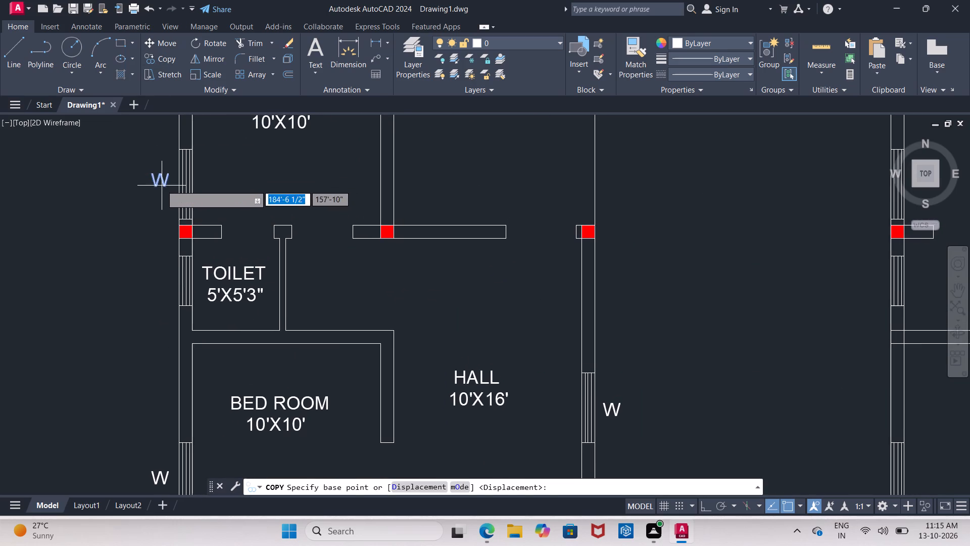
left_click(160, 179)
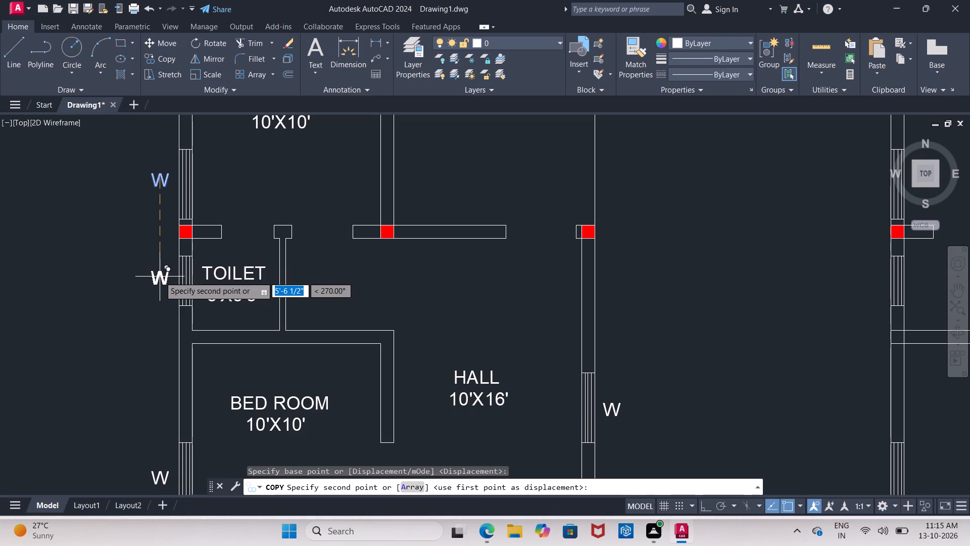
left_click(160, 277)
double_click(160, 277)
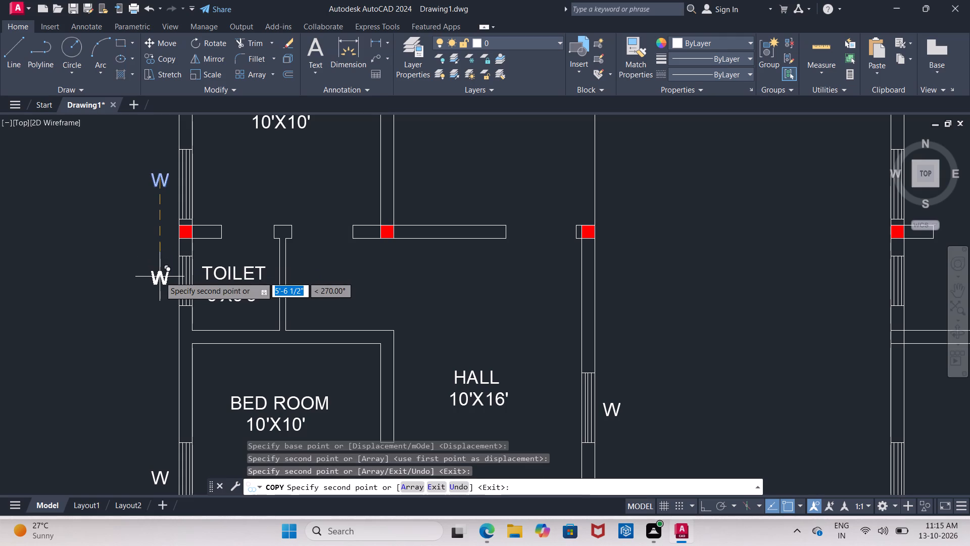
key("Escape")
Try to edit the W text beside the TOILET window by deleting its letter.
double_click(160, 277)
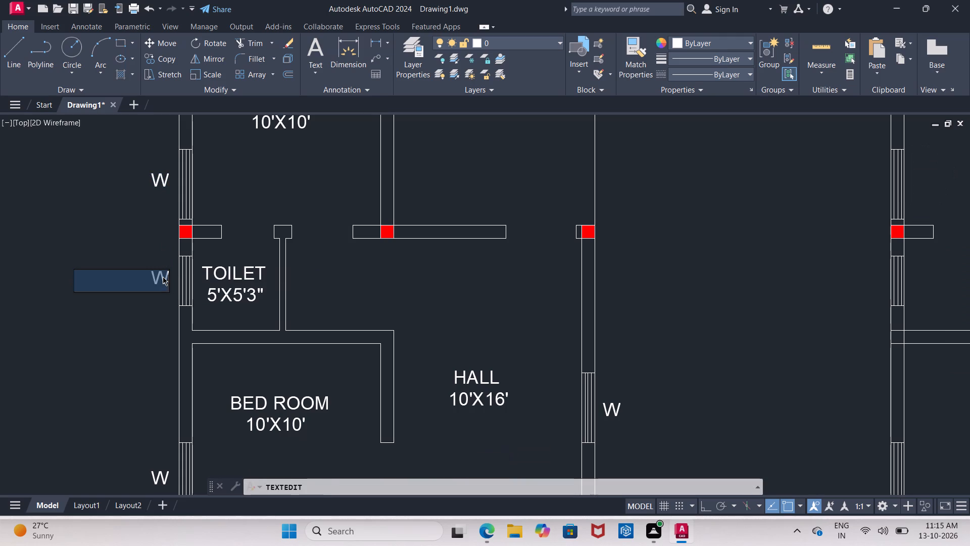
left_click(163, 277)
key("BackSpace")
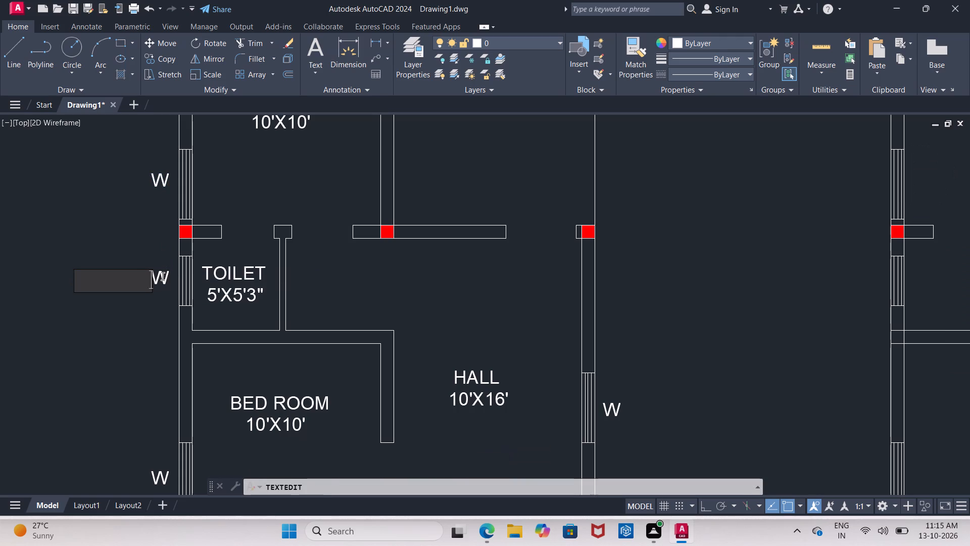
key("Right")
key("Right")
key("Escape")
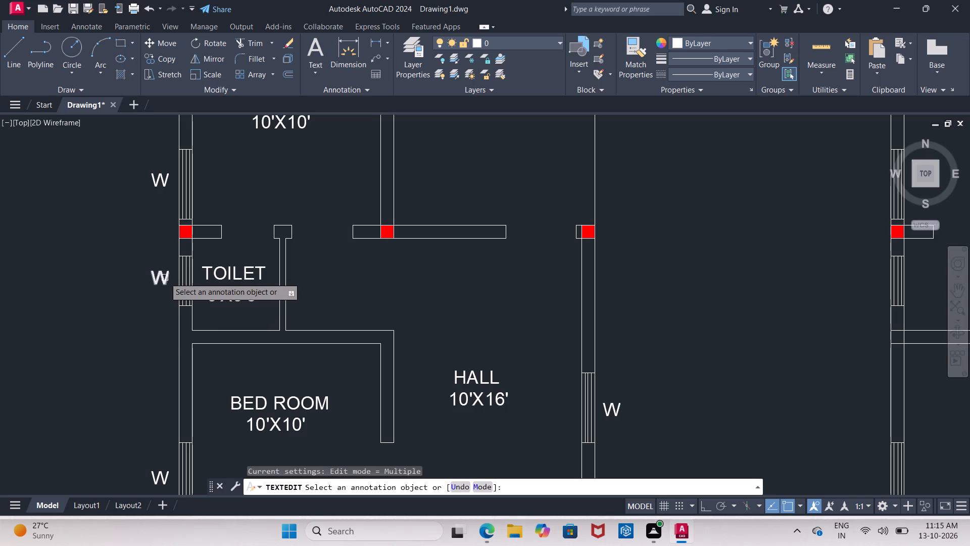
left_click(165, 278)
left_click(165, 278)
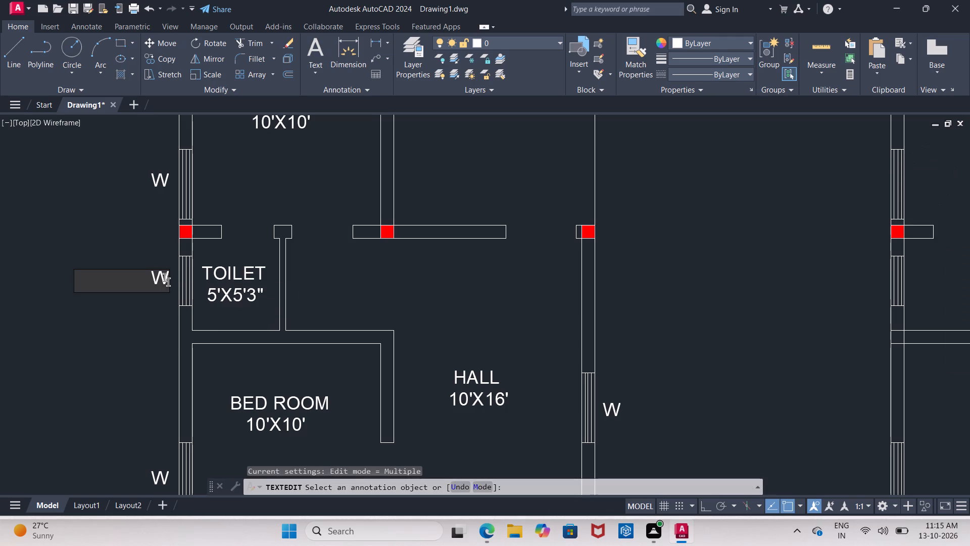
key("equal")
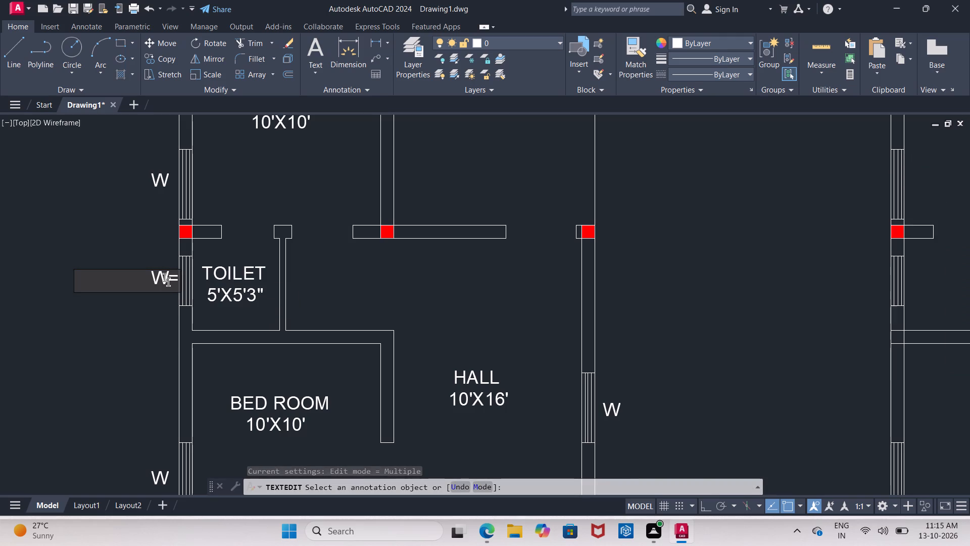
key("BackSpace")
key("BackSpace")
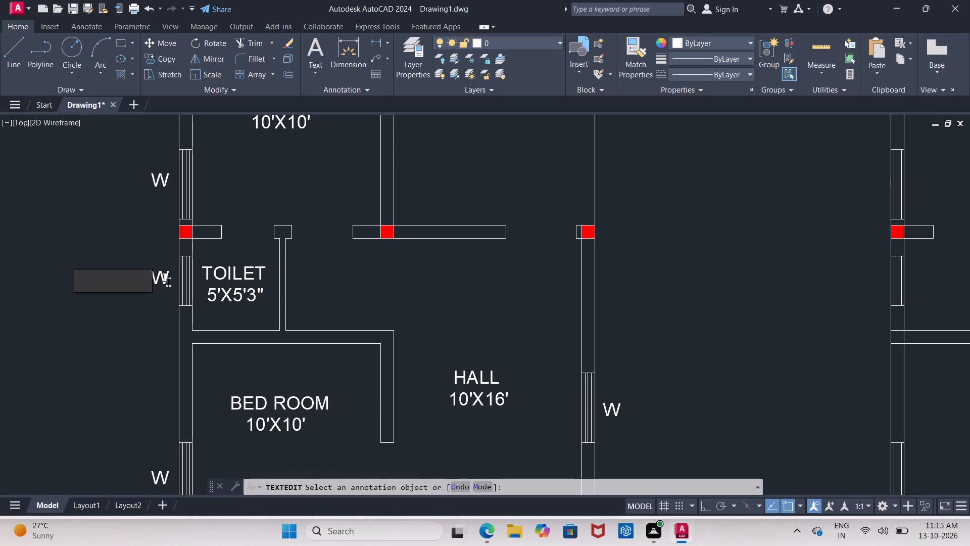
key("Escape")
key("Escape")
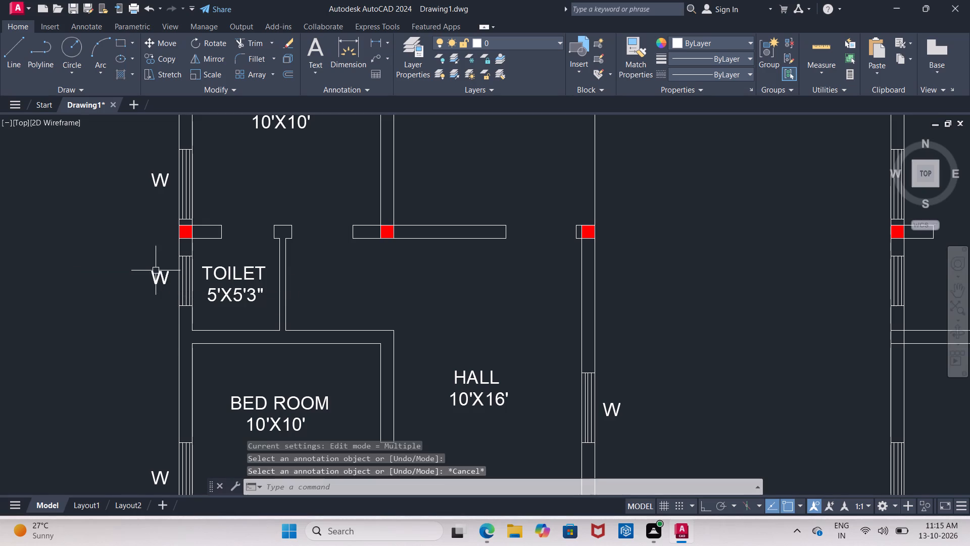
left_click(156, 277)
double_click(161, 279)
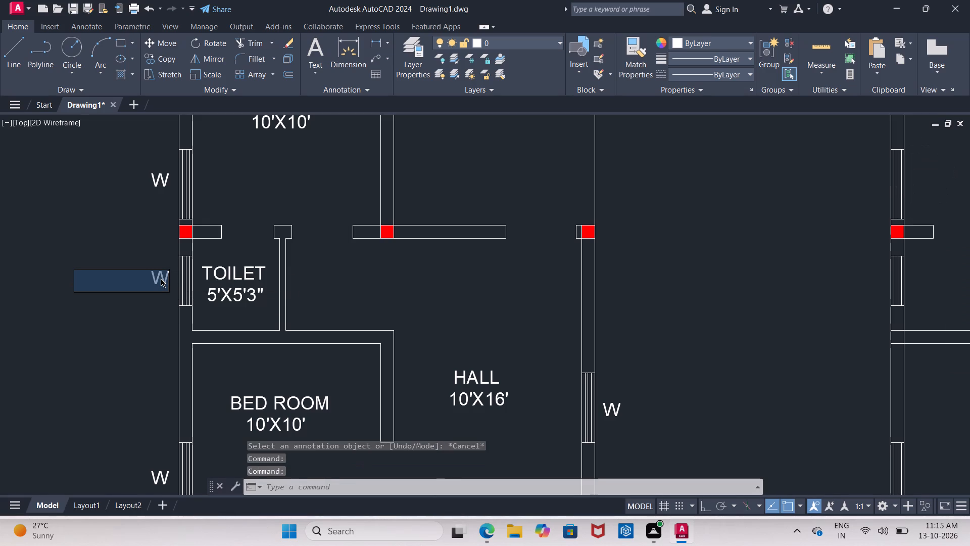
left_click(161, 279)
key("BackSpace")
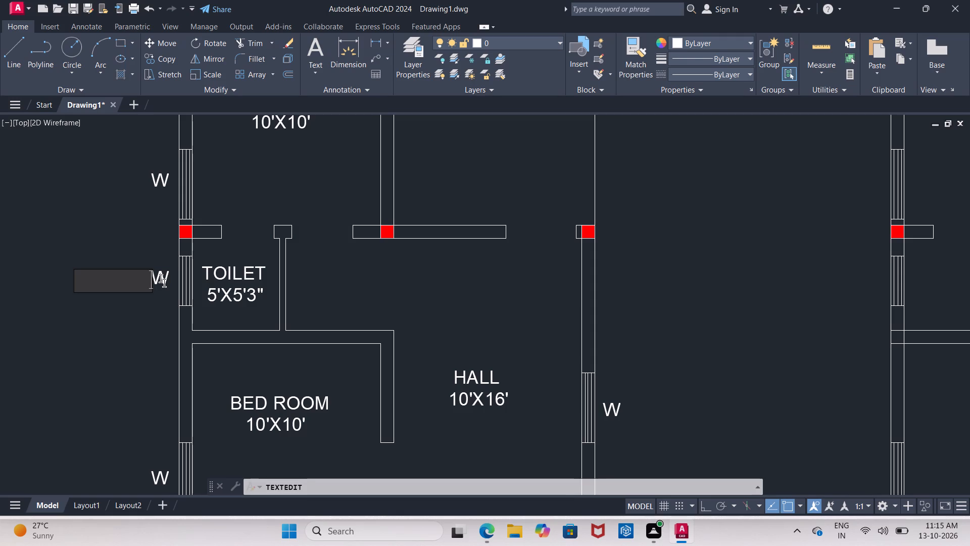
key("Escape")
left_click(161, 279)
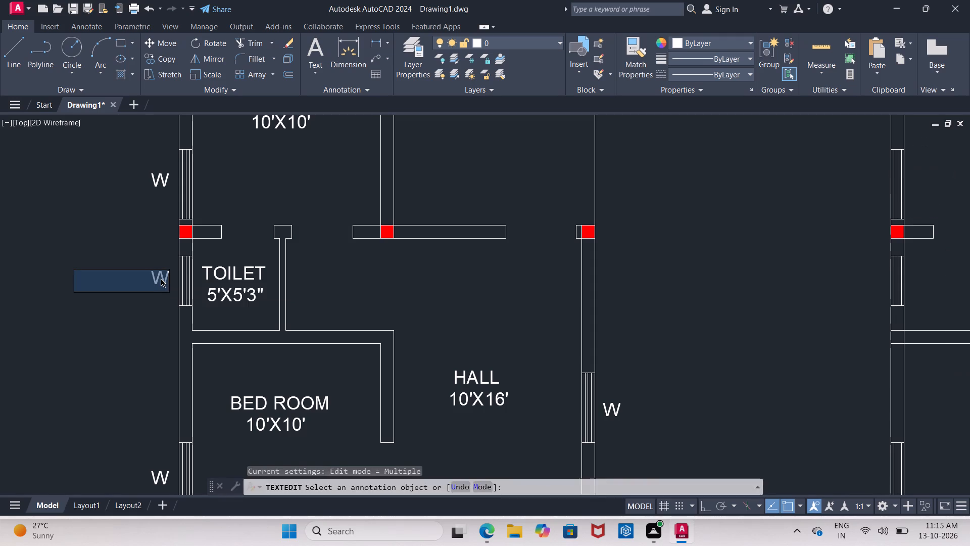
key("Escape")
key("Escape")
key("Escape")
Erase both overlapping W labels beside the TOILET window.
left_click(161, 279)
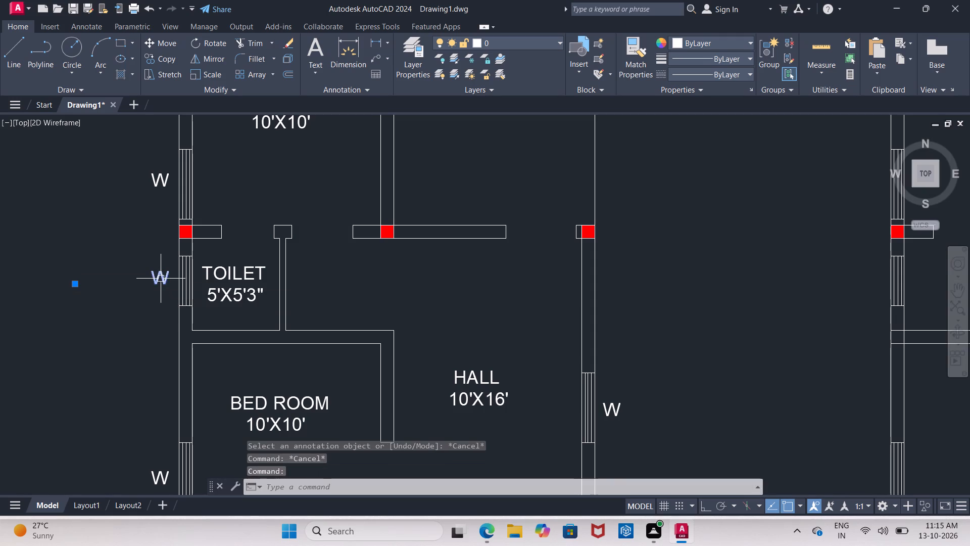
key("Delete")
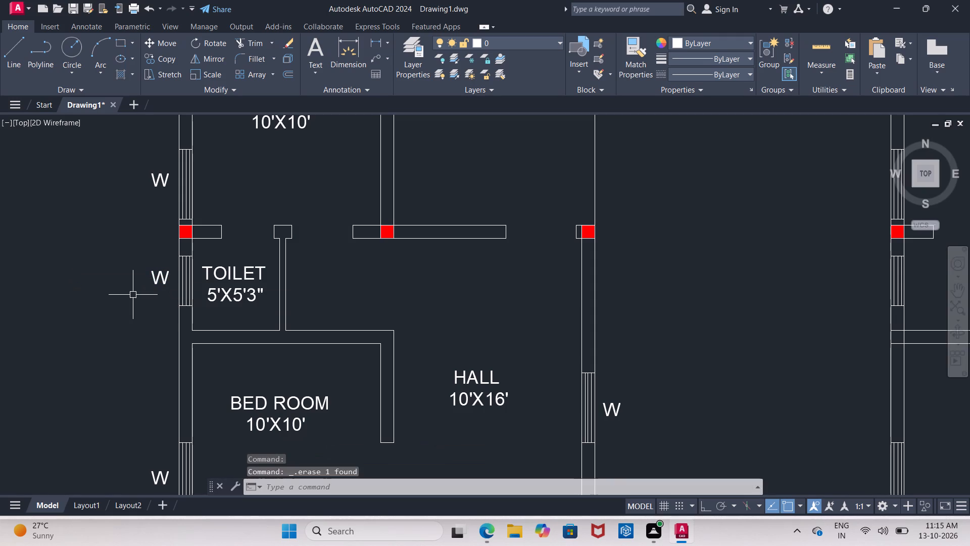
left_click(139, 262)
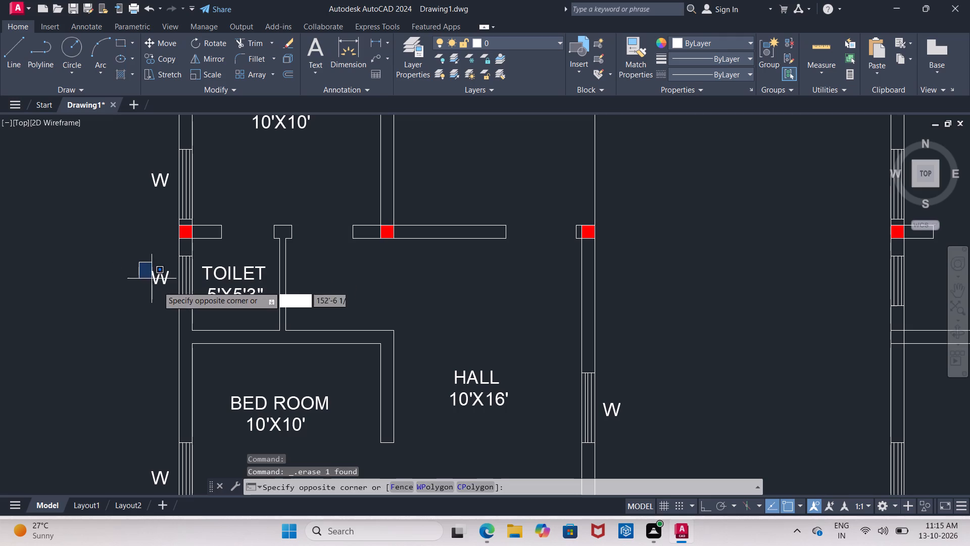
left_click(173, 299)
key("Delete")
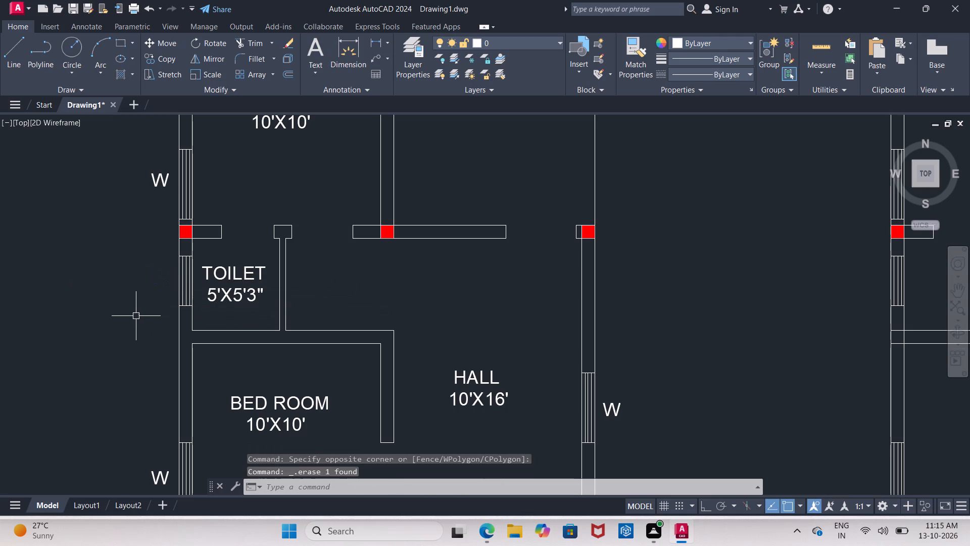
Copy the W beside the upper room's window down about 5'-6" to beside the TOILET window.
left_click(161, 187)
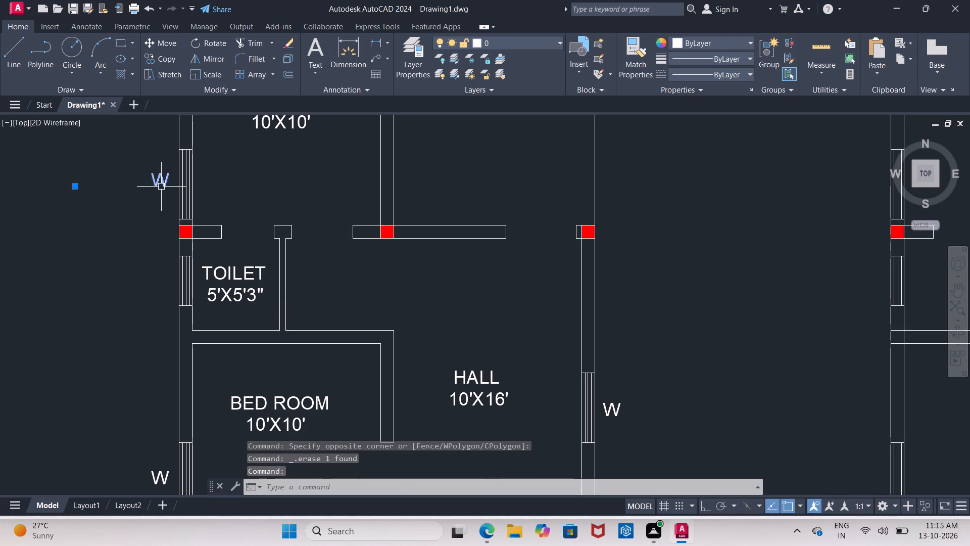
left_click(161, 54)
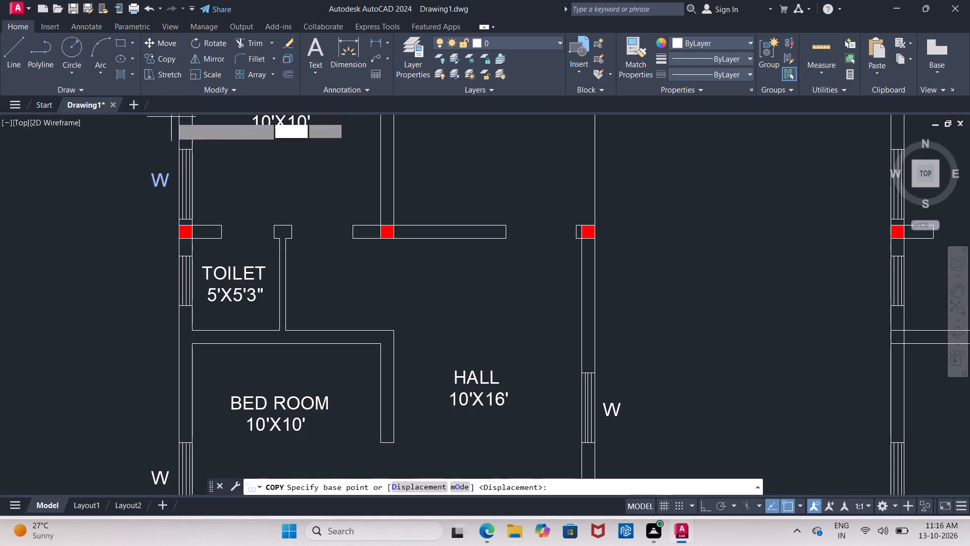
left_click(159, 178)
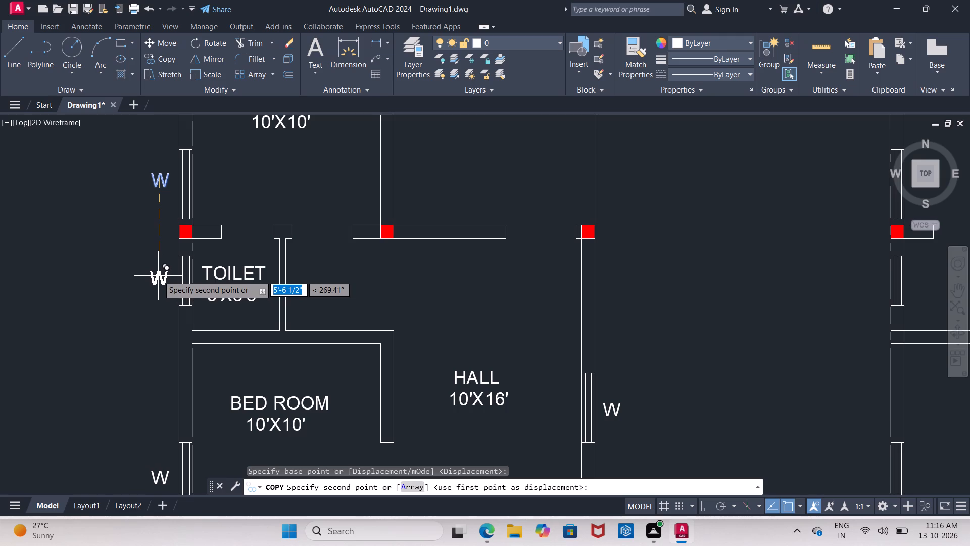
left_click(158, 276)
key("Escape")
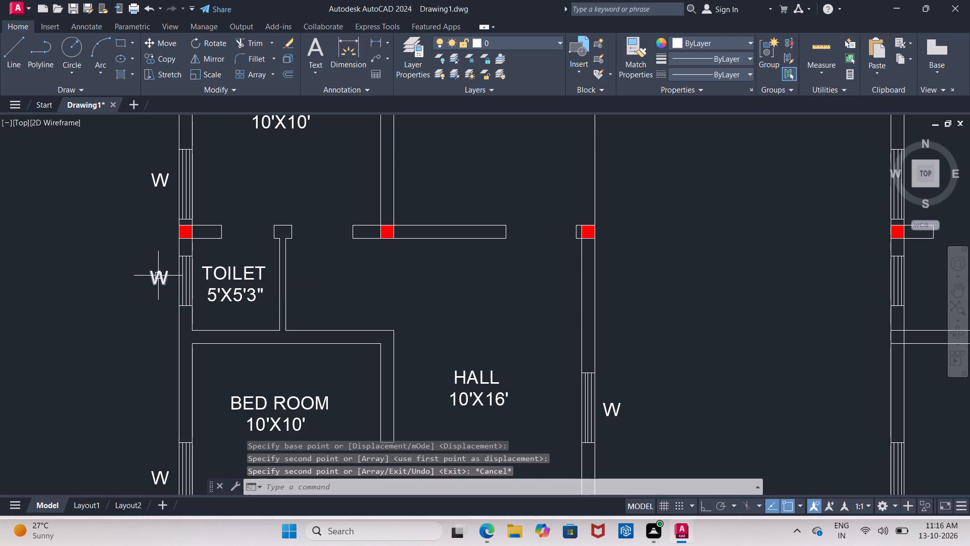
Change the W beside the TOILET window to V, adding one space before the letter.
left_click(158, 279)
left_click(158, 279)
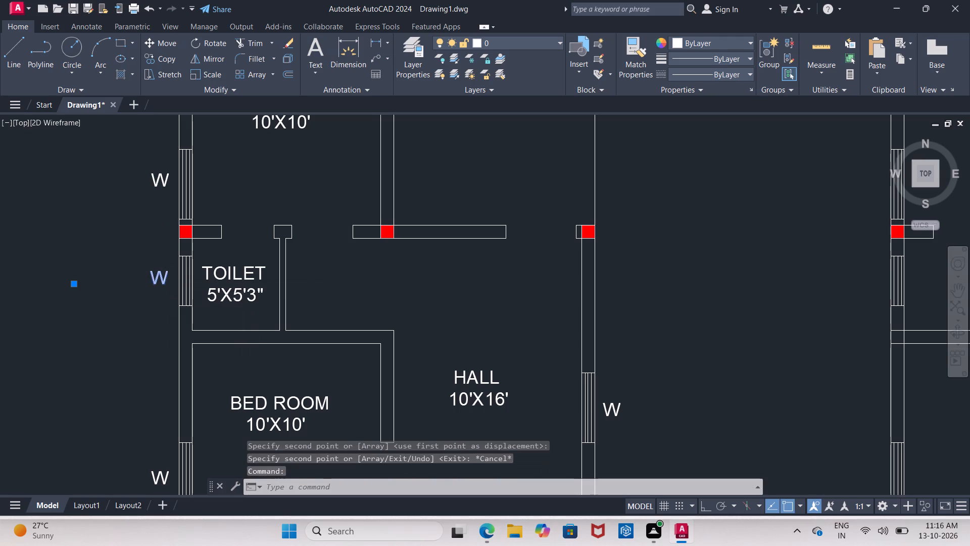
left_click(168, 278)
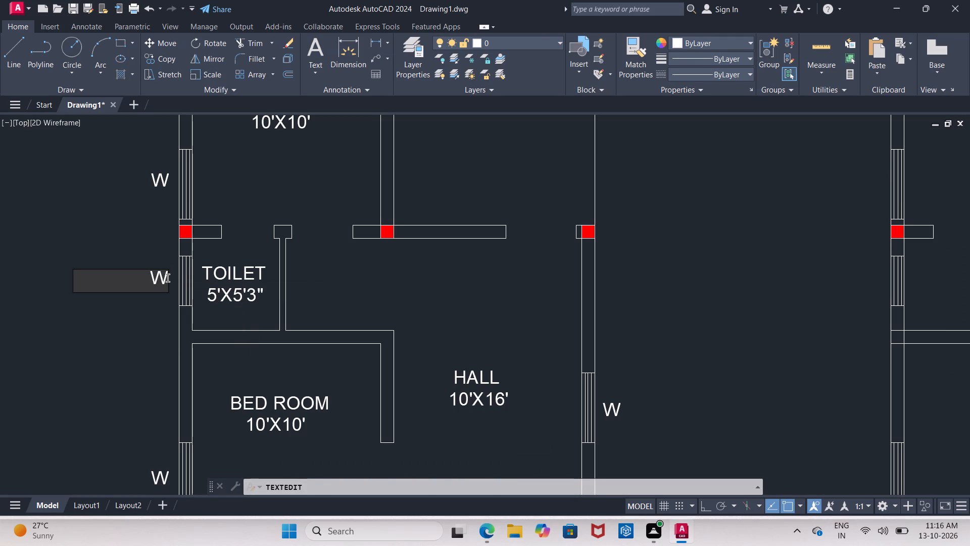
key("BackSpace")
key("v")
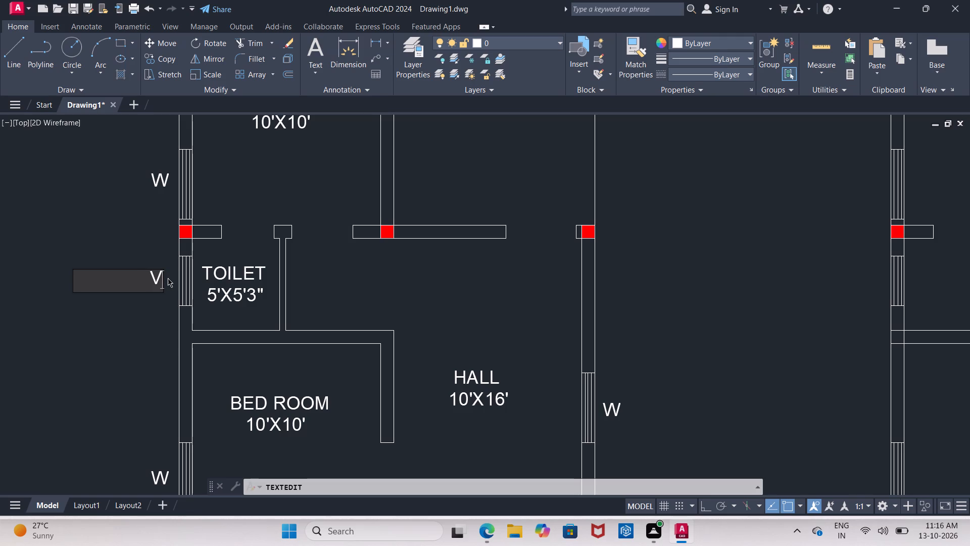
key("Left")
key("space")
left_click(160, 358)
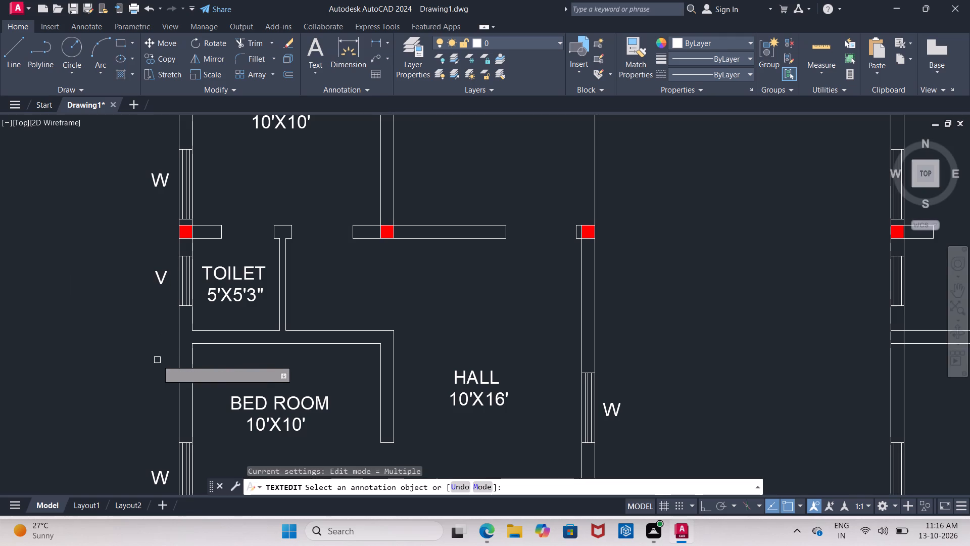
key("Escape")
With Ortho on, copy the BED ROOM label below the TOILET straight up, just above the 10'X10' text in the room beside the PORTICO.
scroll(152, 363, "down", 2)
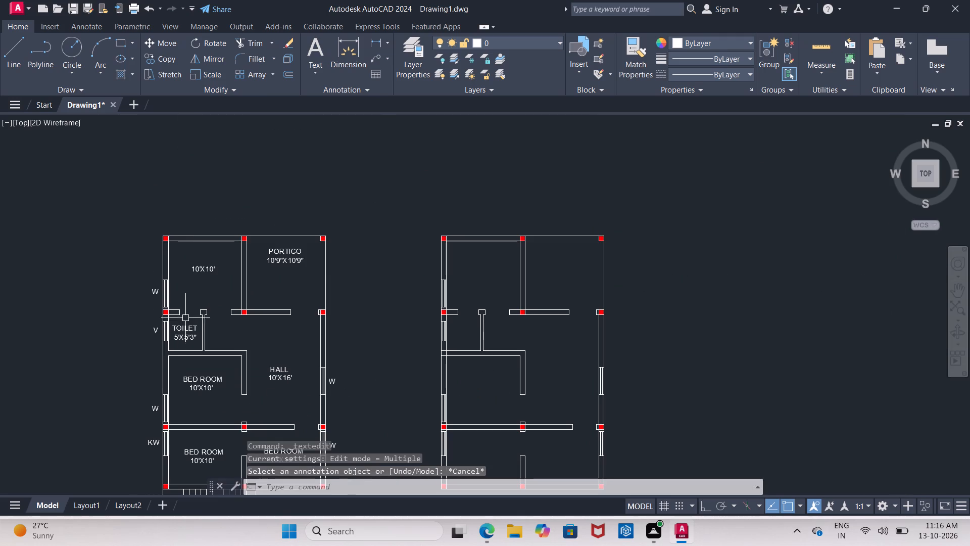
scroll(199, 264, "up", 3)
middle_click_drag(200, 260, 179, 265)
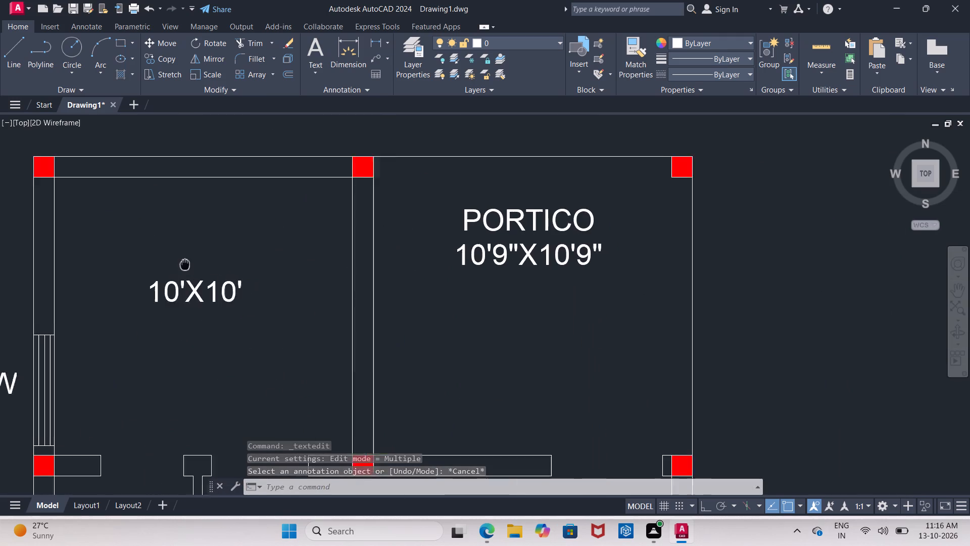
middle_click_drag(179, 265, 175, 266)
scroll(175, 266, "down", 4)
scroll(173, 349, "up", 3)
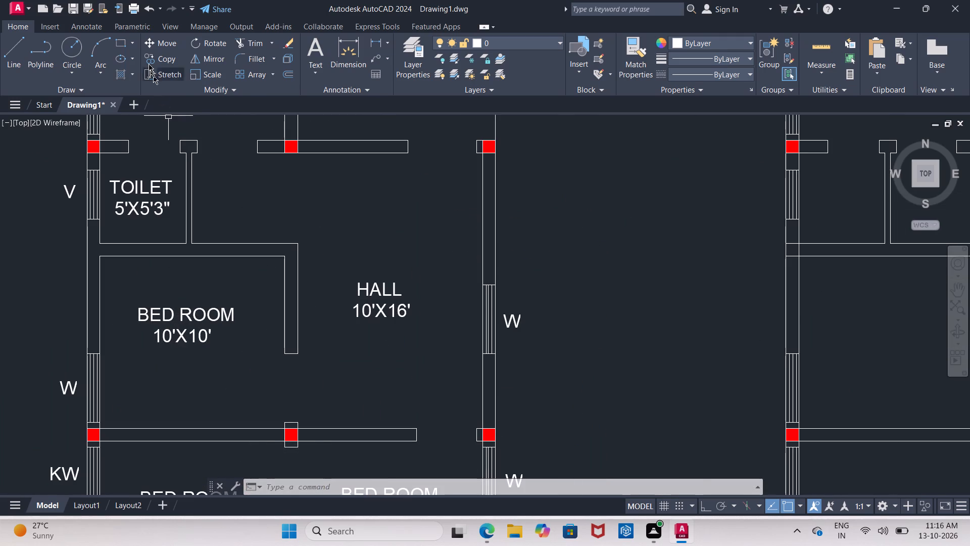
left_click(202, 314)
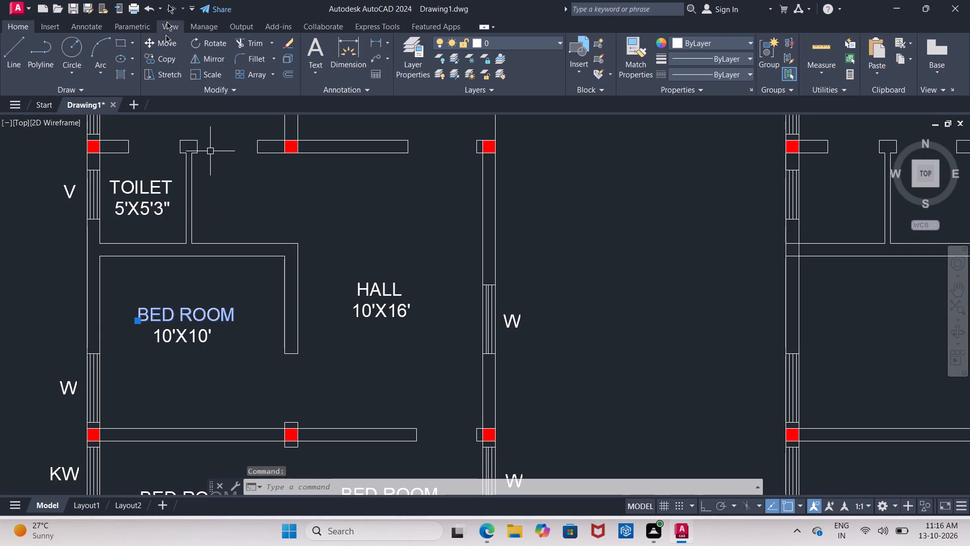
left_click(162, 62)
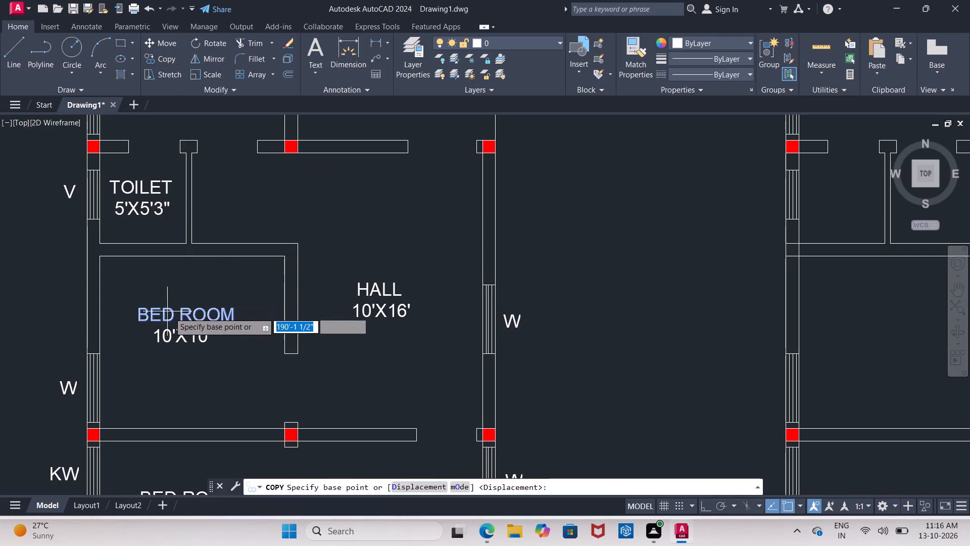
left_click(704, 510)
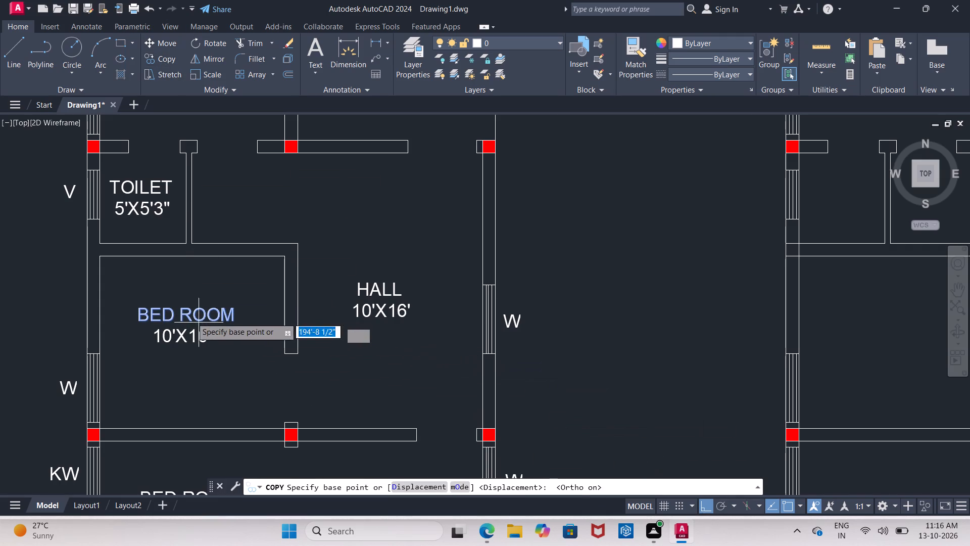
left_click(178, 311)
middle_click_drag(142, 195, 130, 338)
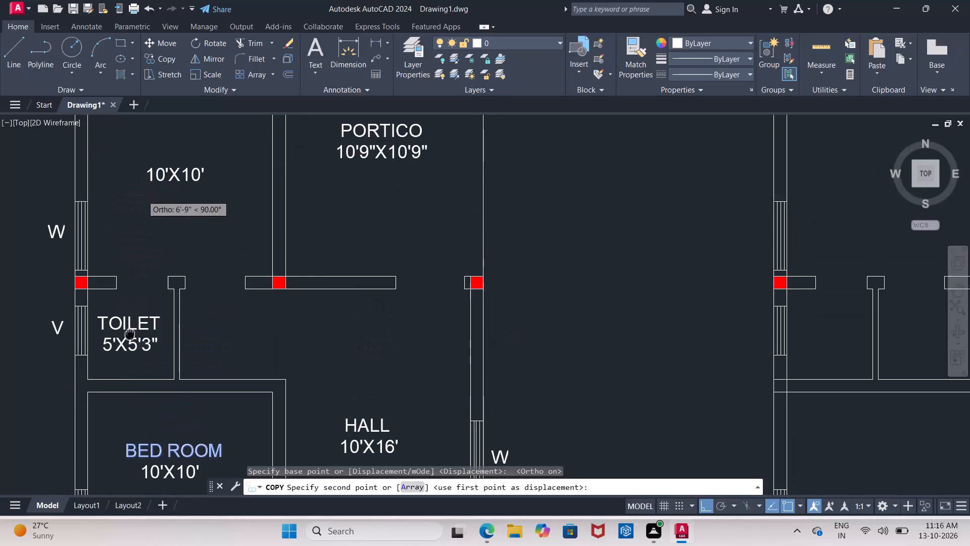
middle_click_drag(130, 338, 130, 339)
middle_click_drag(113, 208, 107, 266)
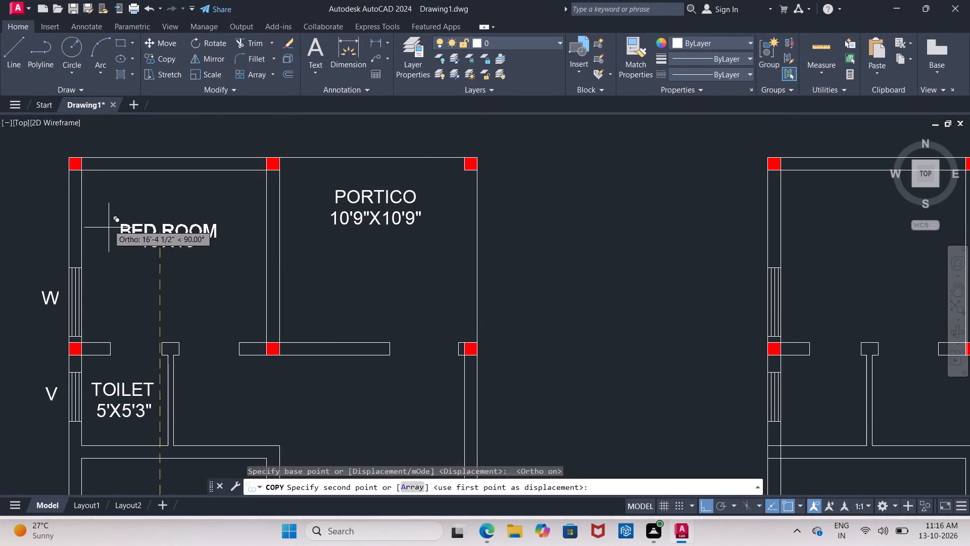
left_click(107, 216)
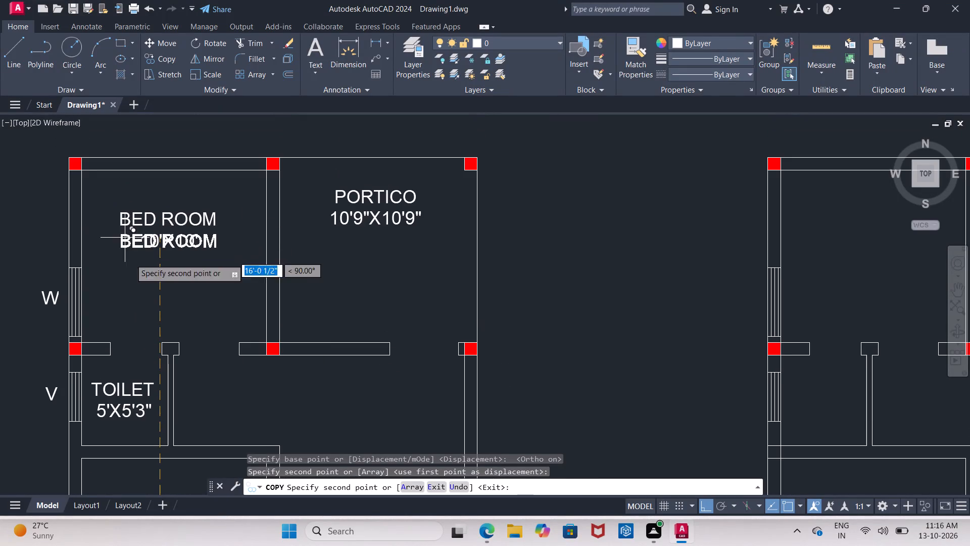
key("Escape")
scroll(140, 259, "down", 1)
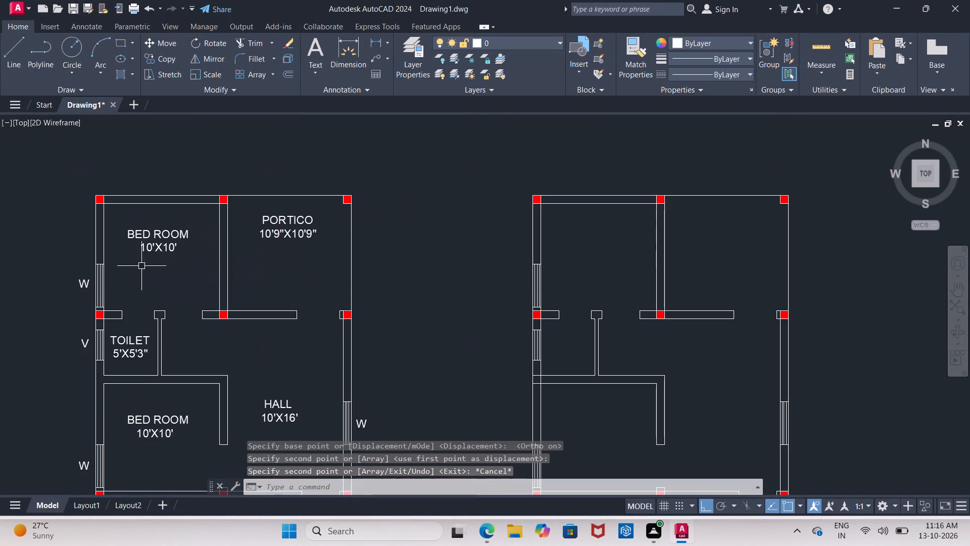
Erase the two upper windows, beside the top room and the toilet, from the left outer wall of the unlabelled duplicate plan.
scroll(141, 266, "down", 2)
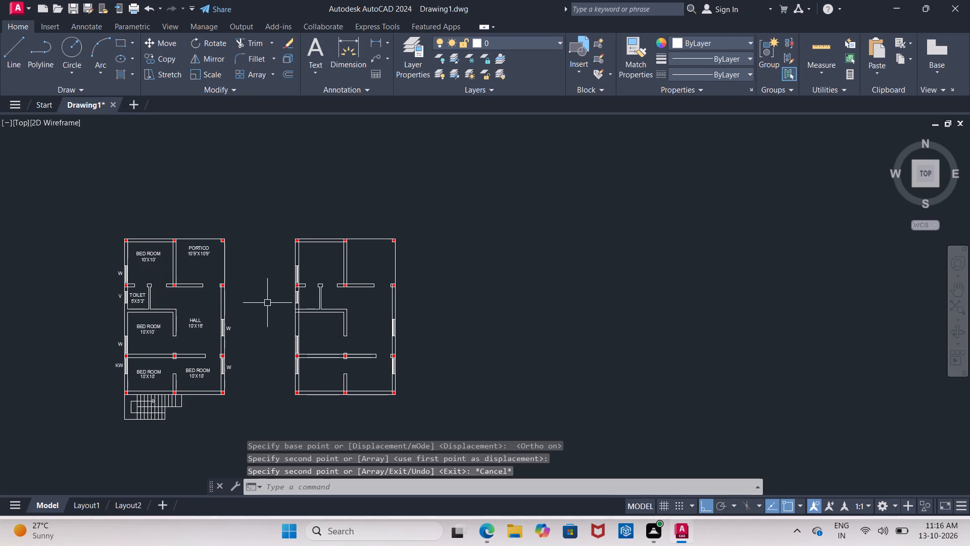
scroll(164, 260, "up", 3)
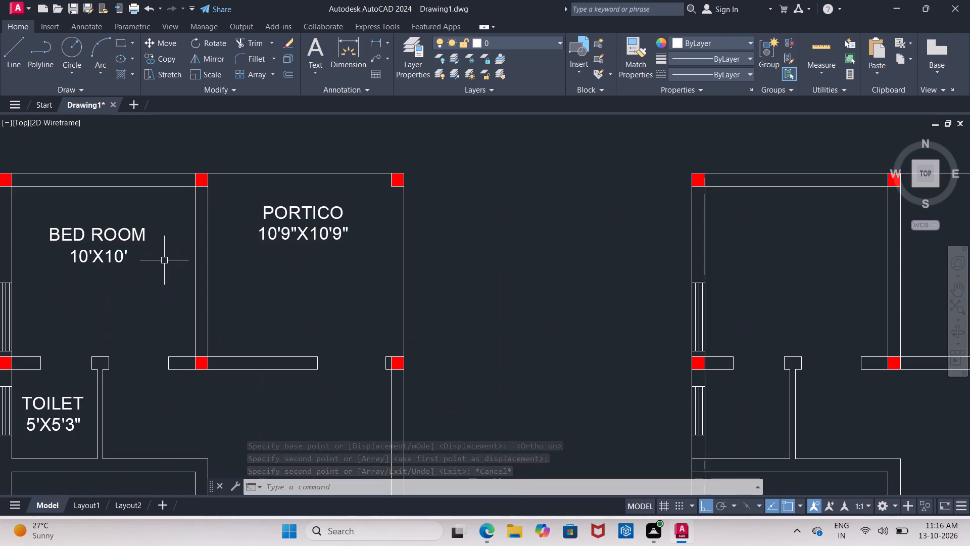
key("Escape")
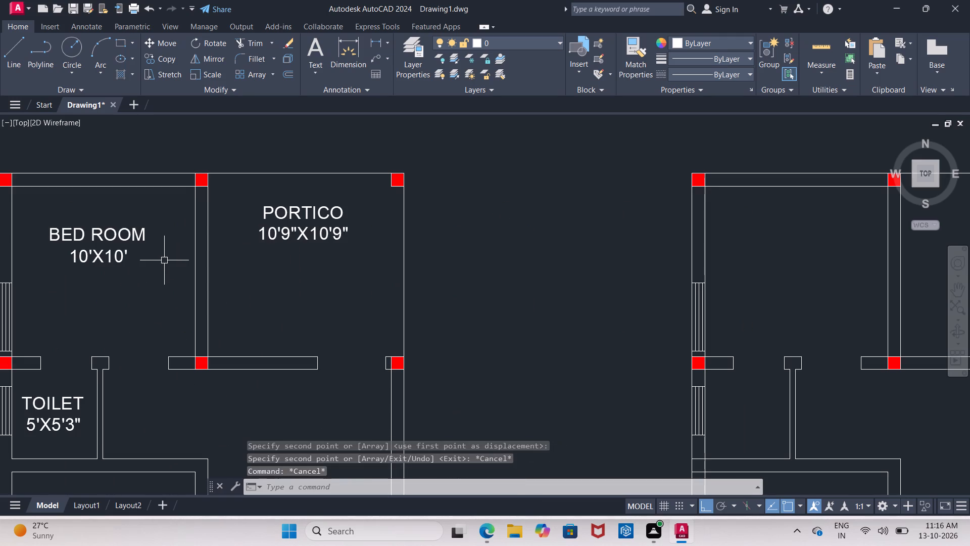
middle_click_drag(585, 298, 280, 172)
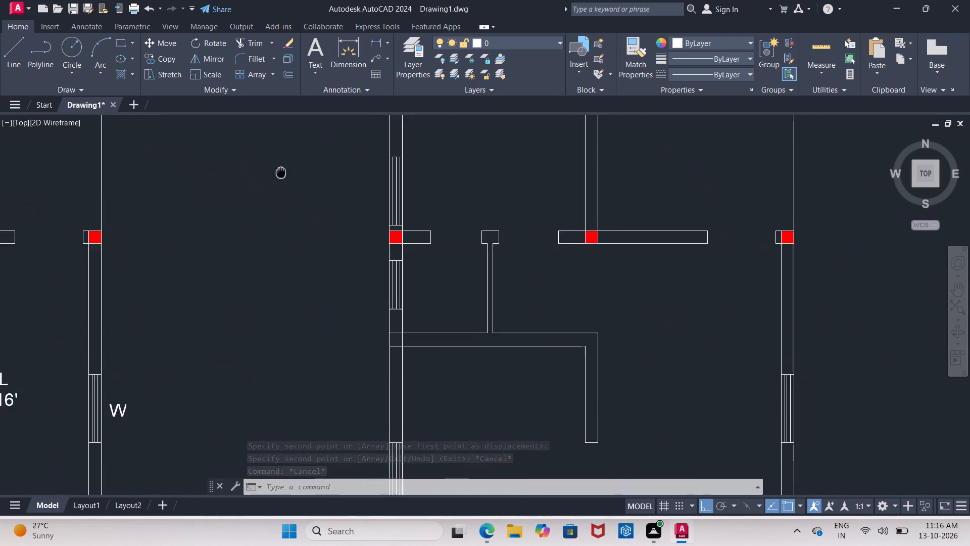
middle_click_drag(280, 172, 267, 193)
scroll(272, 198, "down", 2)
middle_click_drag(272, 198, 197, 195)
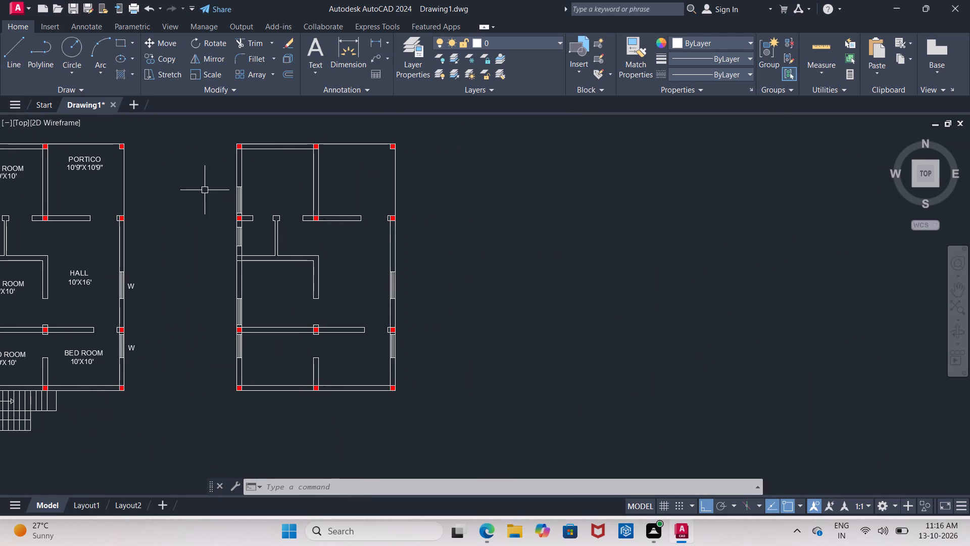
scroll(230, 194, "up", 2)
left_click(215, 167)
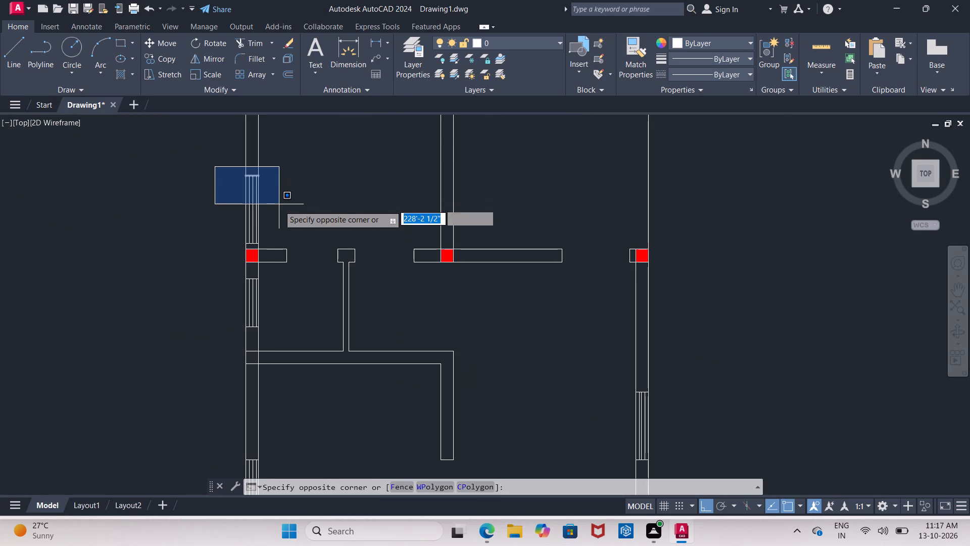
left_click(282, 245)
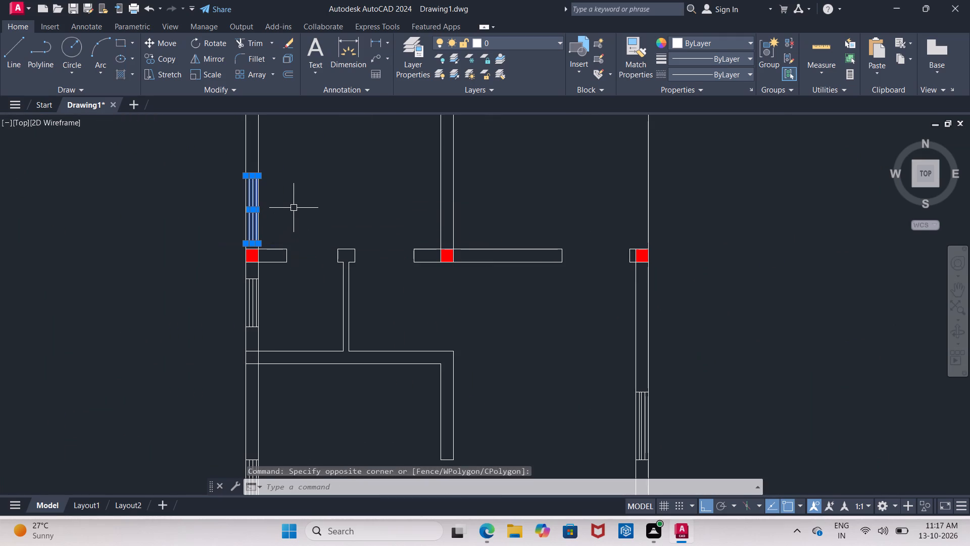
key("Delete")
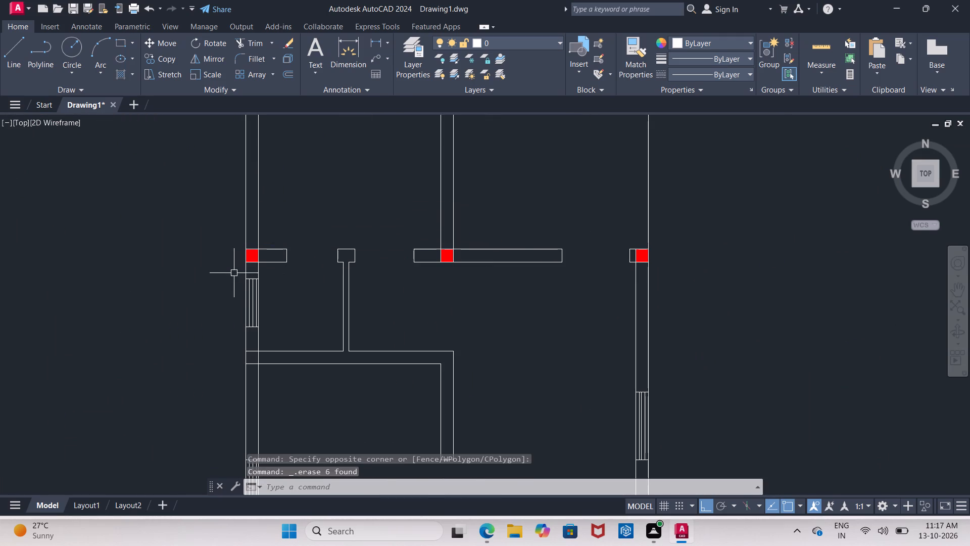
left_click(227, 271)
left_click(274, 336)
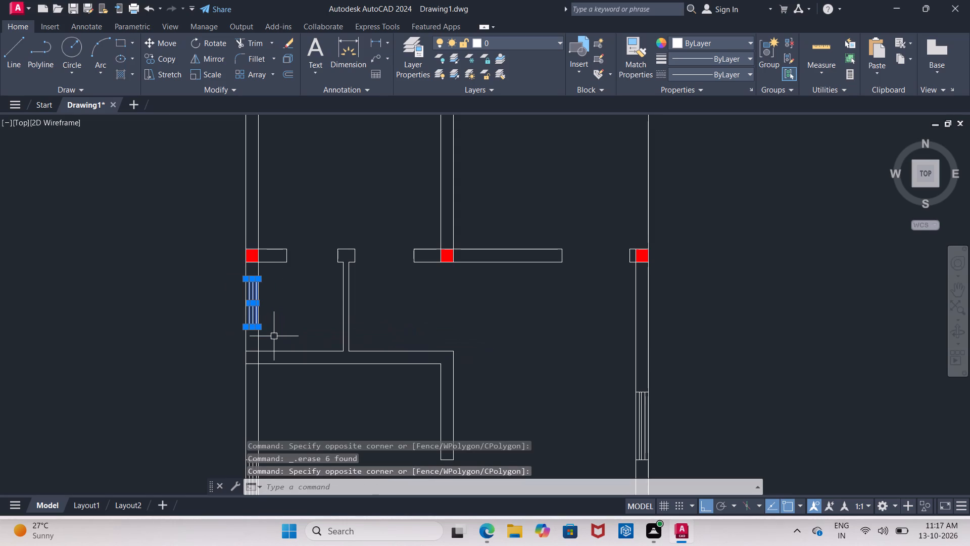
key("Delete")
Erase the two lower windows, above and below the lower cross wall, from the duplicate plan's left outer wall.
scroll(290, 331, "down", 3)
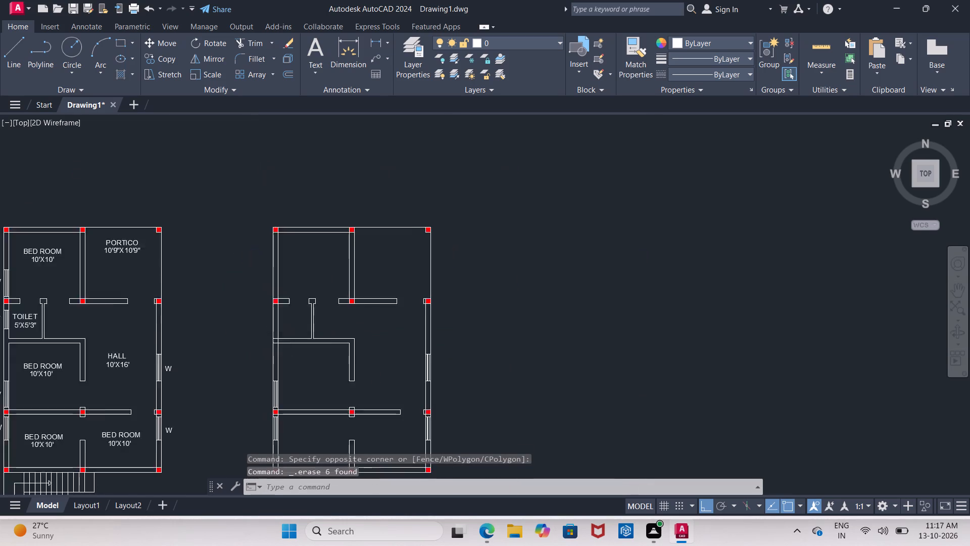
scroll(292, 360, "up", 2)
middle_click_drag(292, 360, 226, 243)
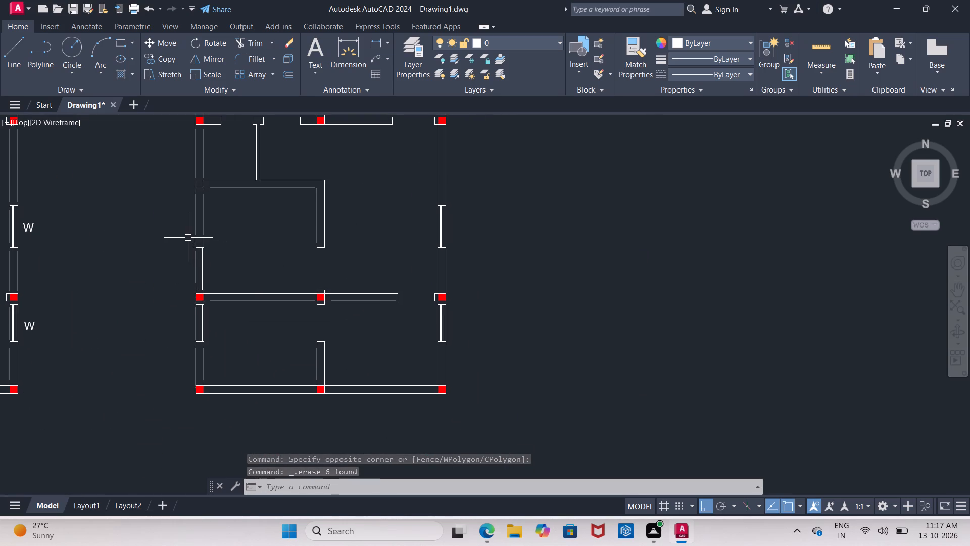
left_click(187, 238)
left_click(221, 293)
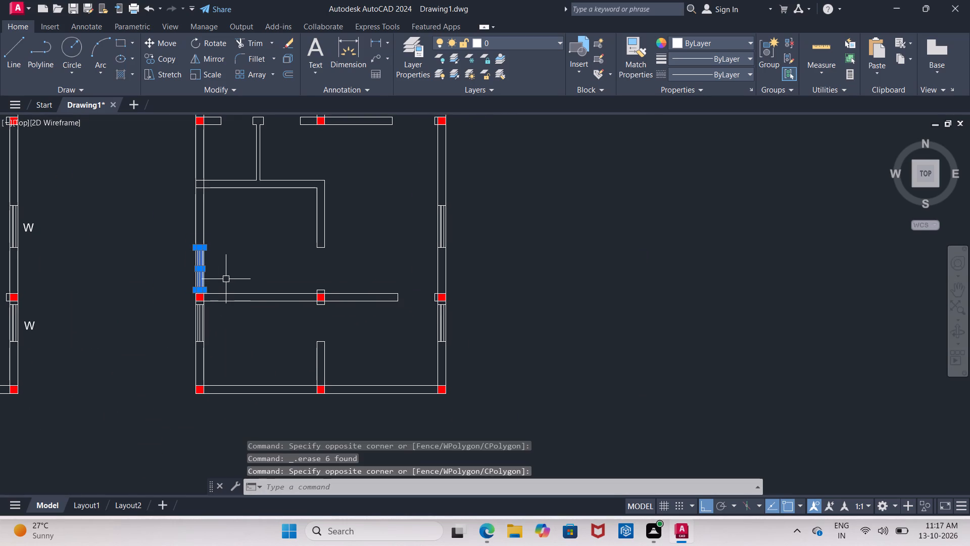
key("Delete")
scroll(228, 278, "up", 2)
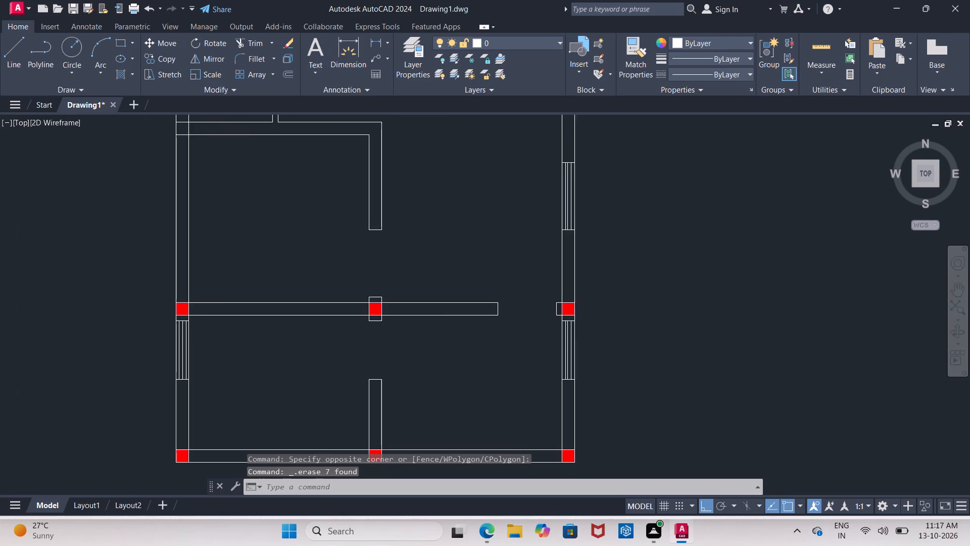
scroll(228, 278, "up", 1)
middle_click_drag(228, 278, 256, 145)
left_click_drag(100, 253, 109, 256)
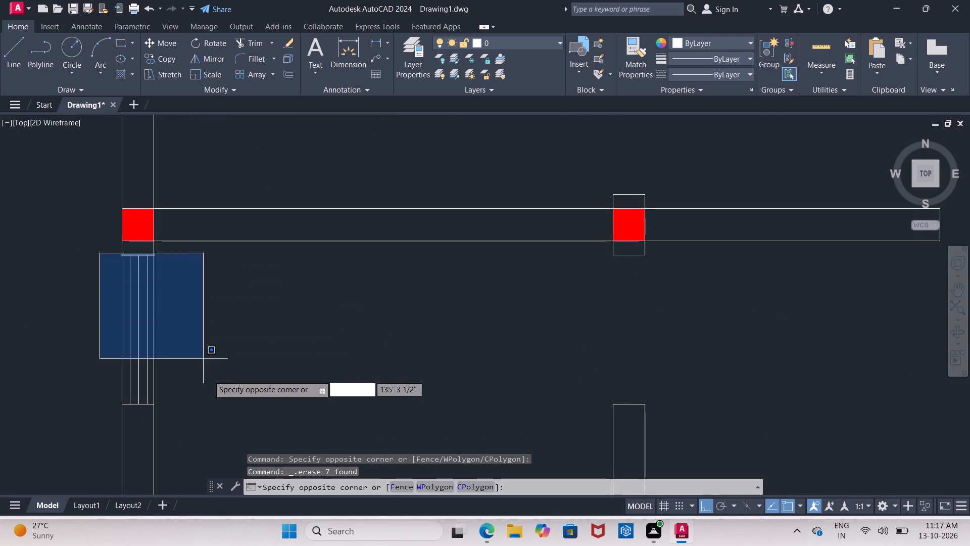
left_click(208, 414)
key("Delete")
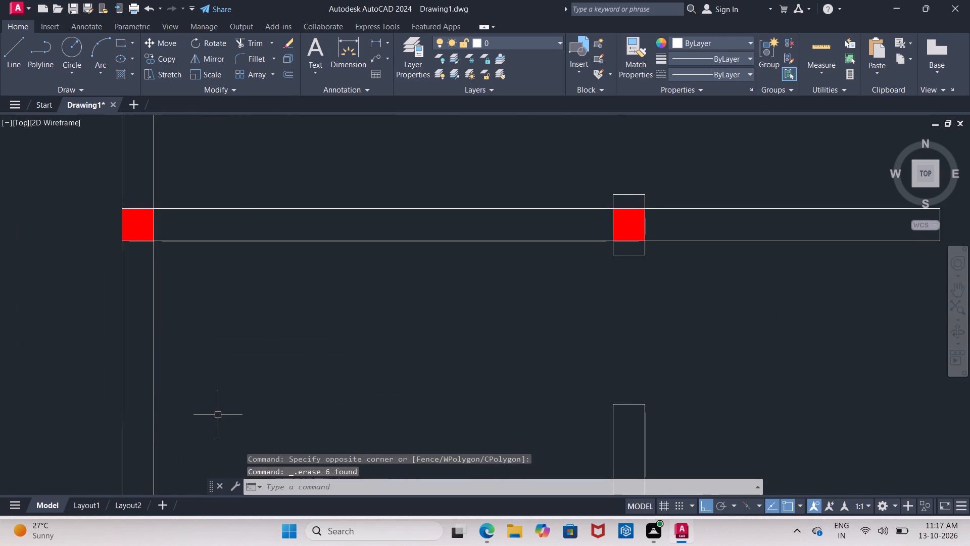
Erase both windows from the duplicate plan's right outer wall, above and below the lower red-filled junction.
scroll(357, 475, "down", 4)
scroll(495, 393, "down", 3)
middle_click_drag(626, 378, 404, 262)
scroll(386, 262, "up", 4)
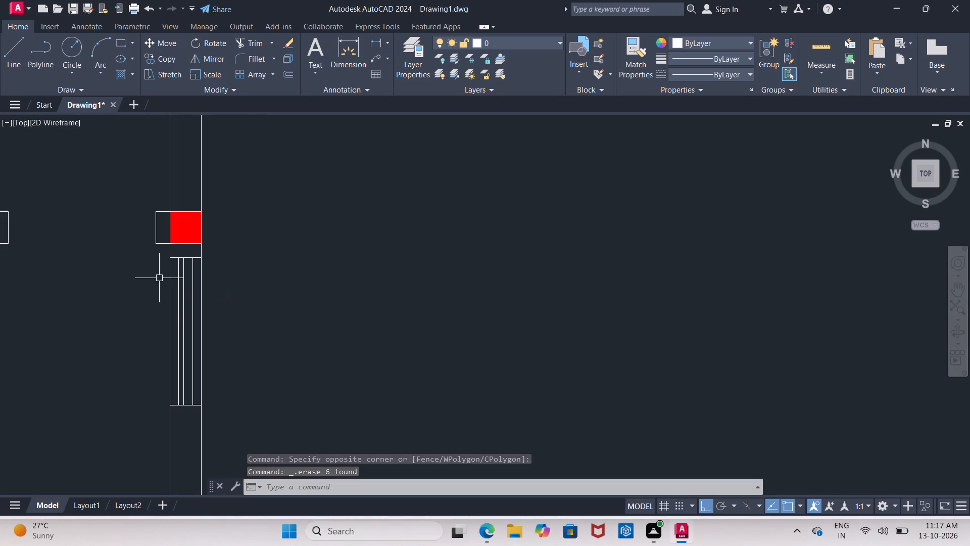
left_click(150, 254)
left_click(237, 426)
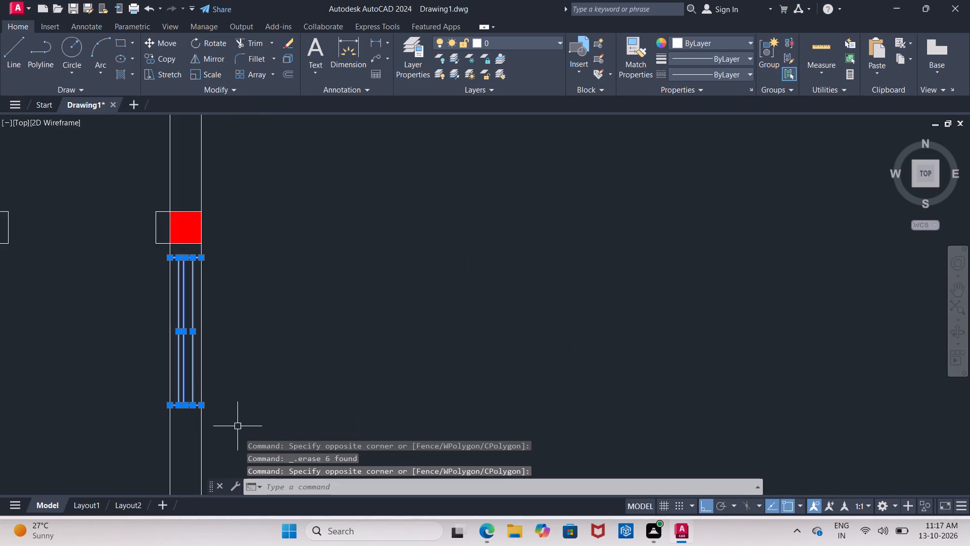
key("Delete")
scroll(244, 424, "down", 2)
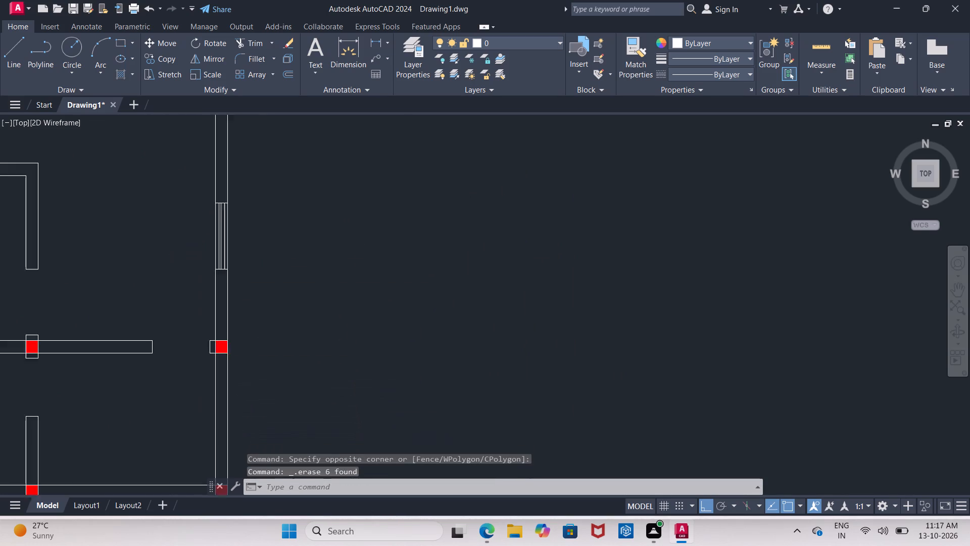
scroll(235, 401, "down", 2)
scroll(203, 336, "up", 4)
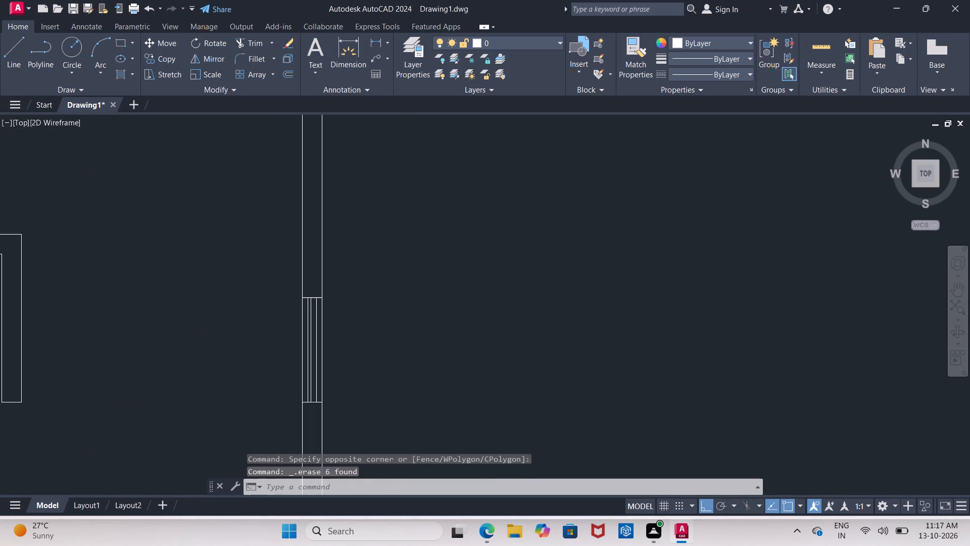
middle_click_drag(203, 331, 102, 256)
left_click(181, 172)
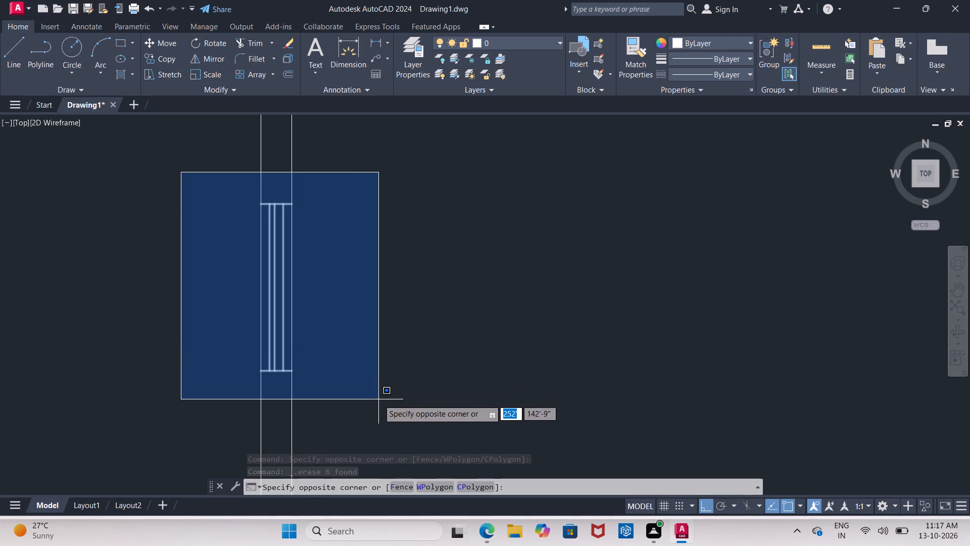
left_click(352, 401)
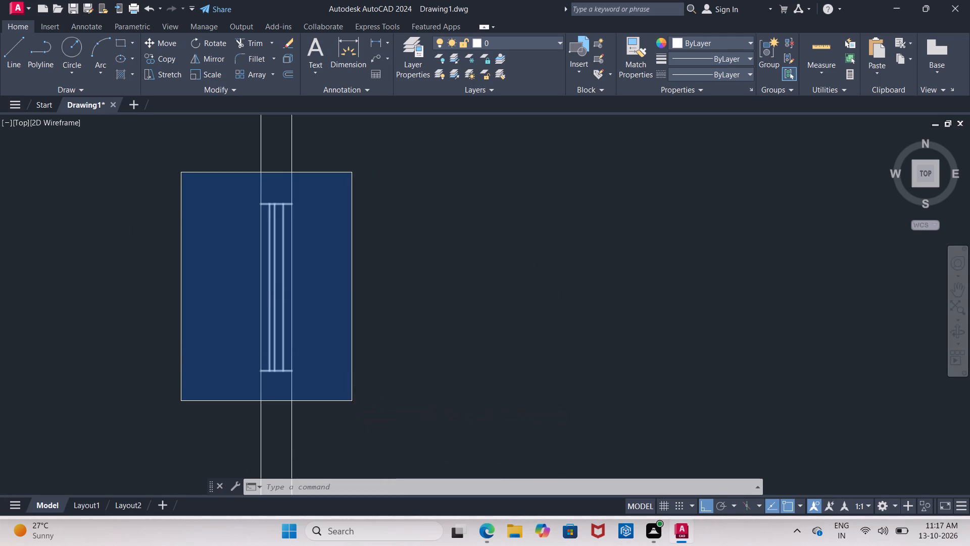
key("Delete")
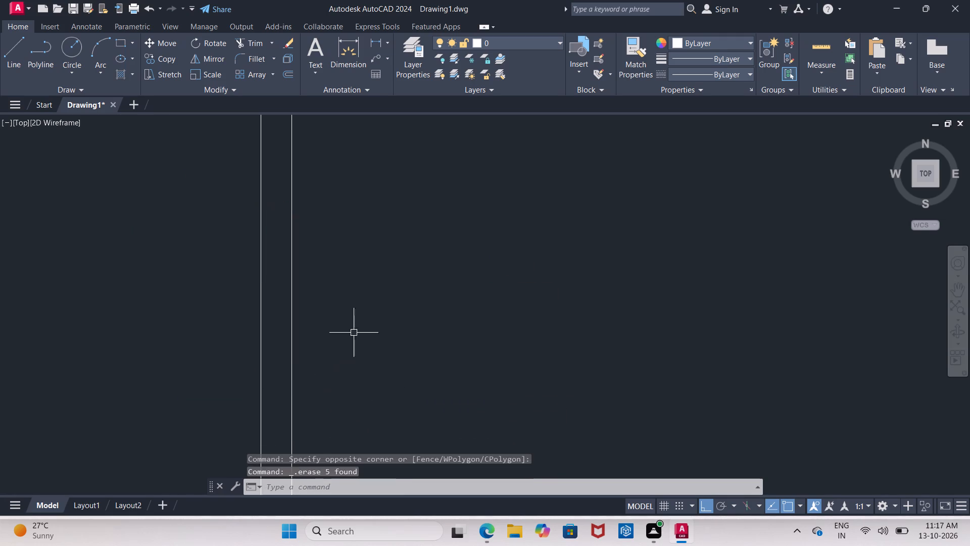
Extend the duplicate's cross-wall lines below the top-left room over both door openings, reaching the wall piece at the middle red junction.
scroll(365, 252, "down", 4)
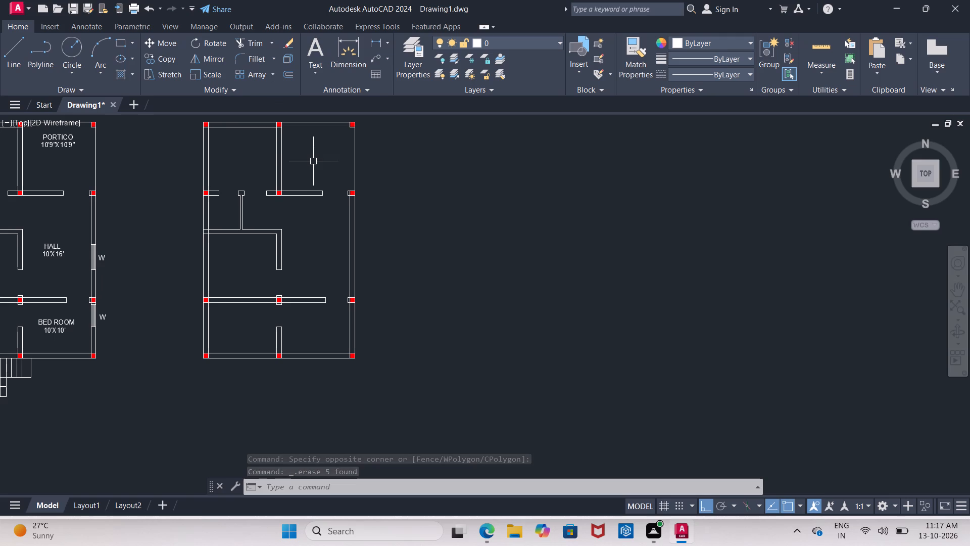
key("Escape")
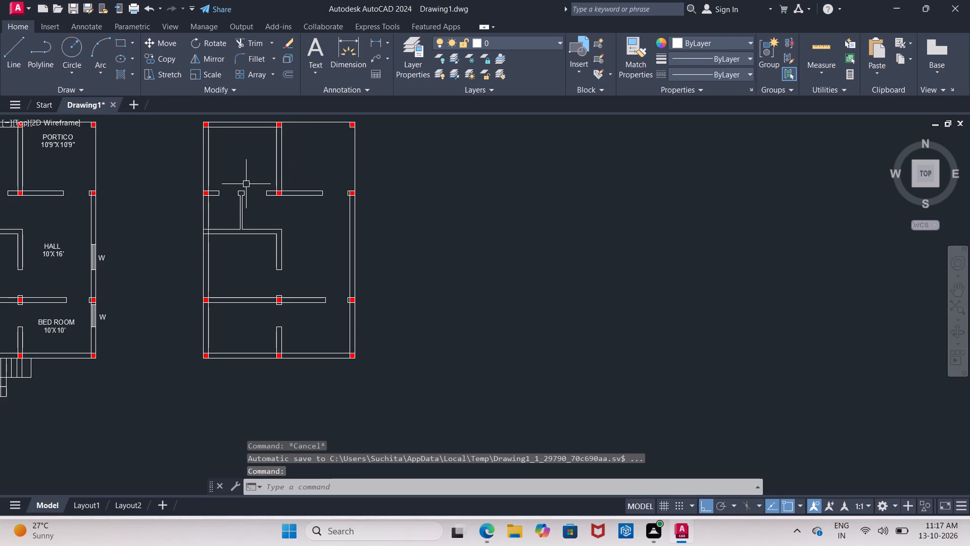
scroll(247, 184, "up", 1)
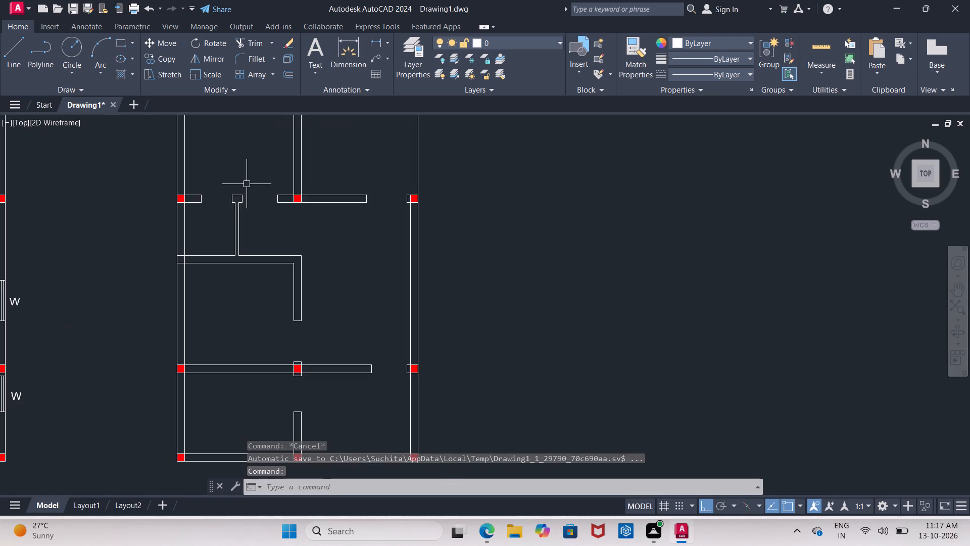
scroll(247, 184, "up", 1)
key("Escape")
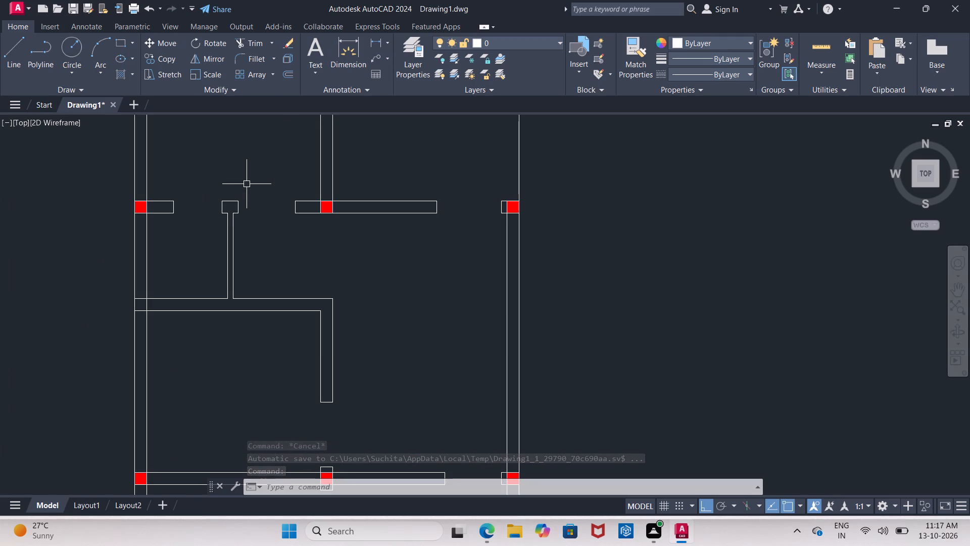
scroll(247, 184, "up", 1)
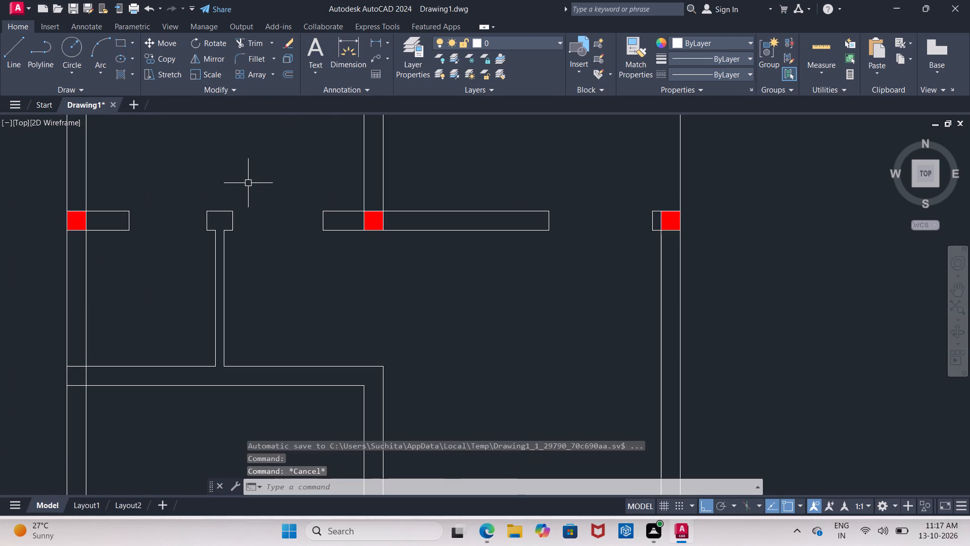
key("Escape")
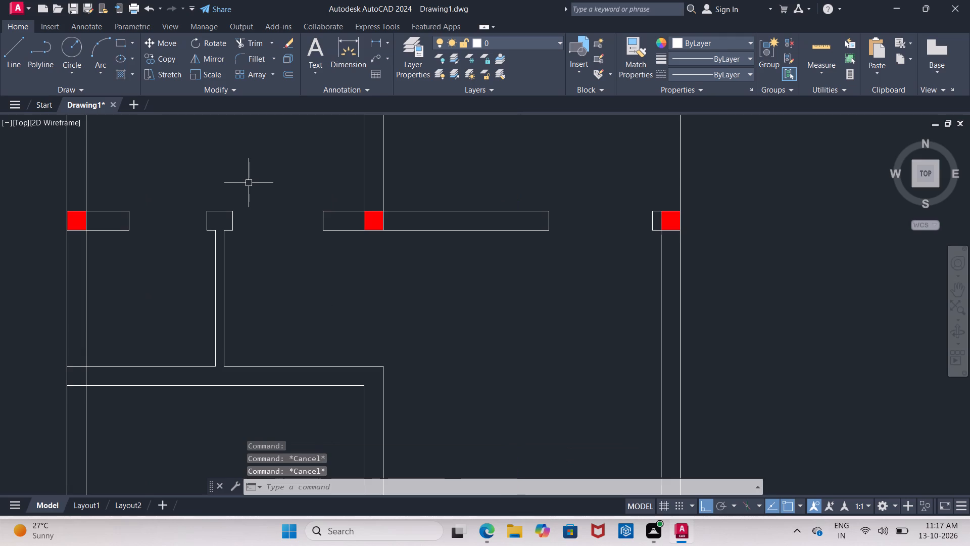
key("e")
key("x")
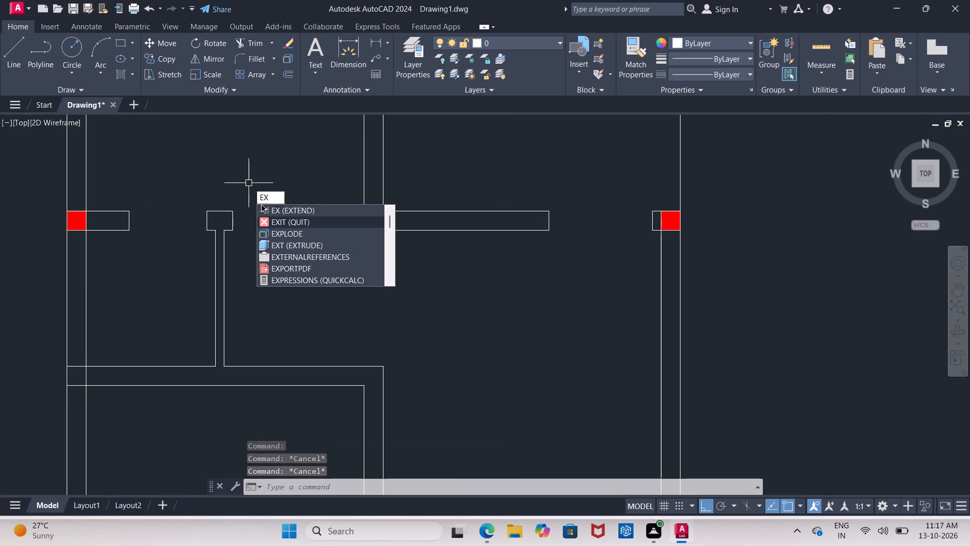
left_click(275, 209)
left_click(101, 229)
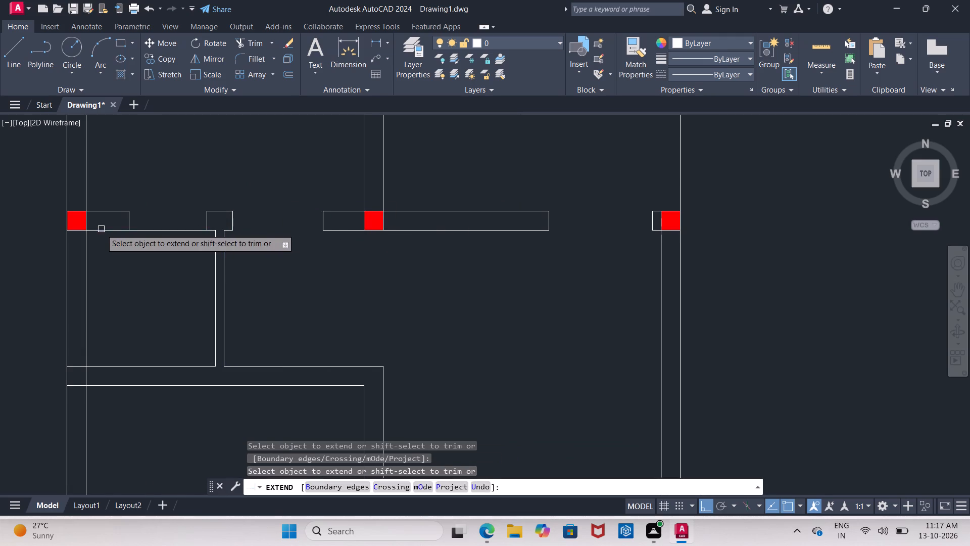
left_click(117, 211)
left_click(186, 210)
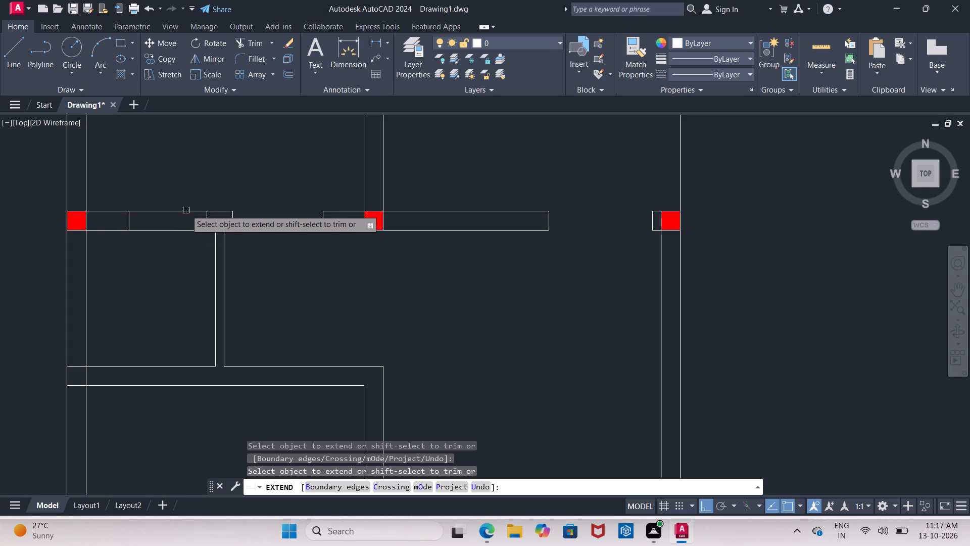
left_click(186, 208)
left_click(188, 230)
left_click(188, 230)
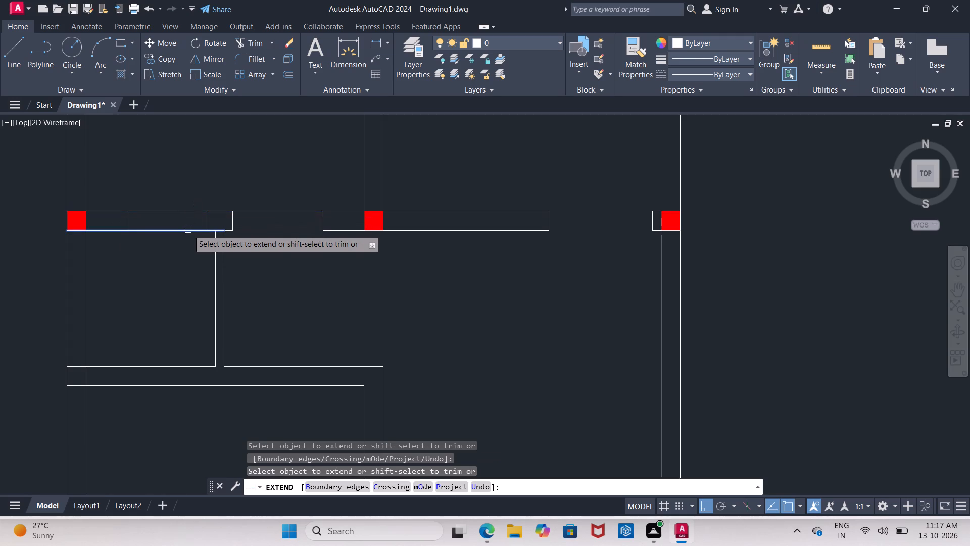
left_click(203, 229)
left_click(197, 231)
left_click(222, 231)
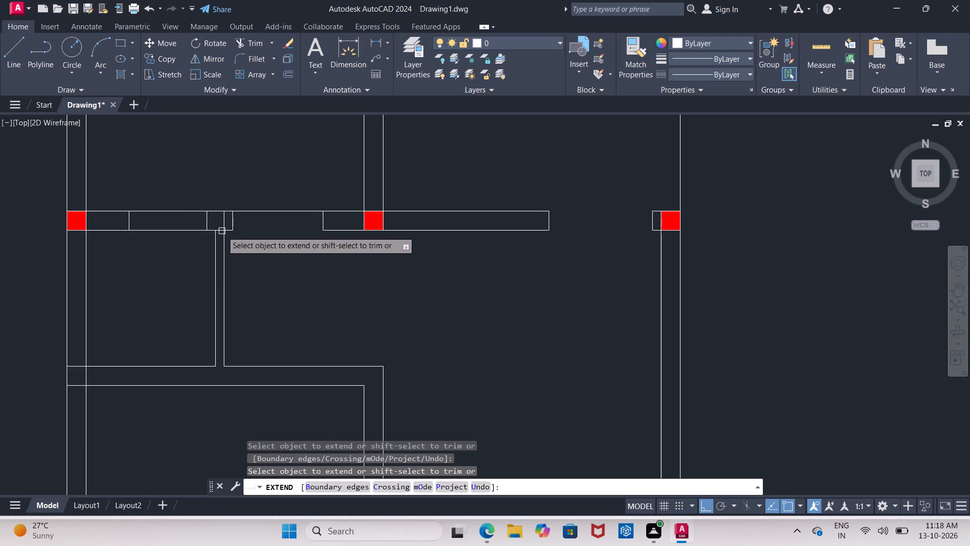
left_click(330, 229)
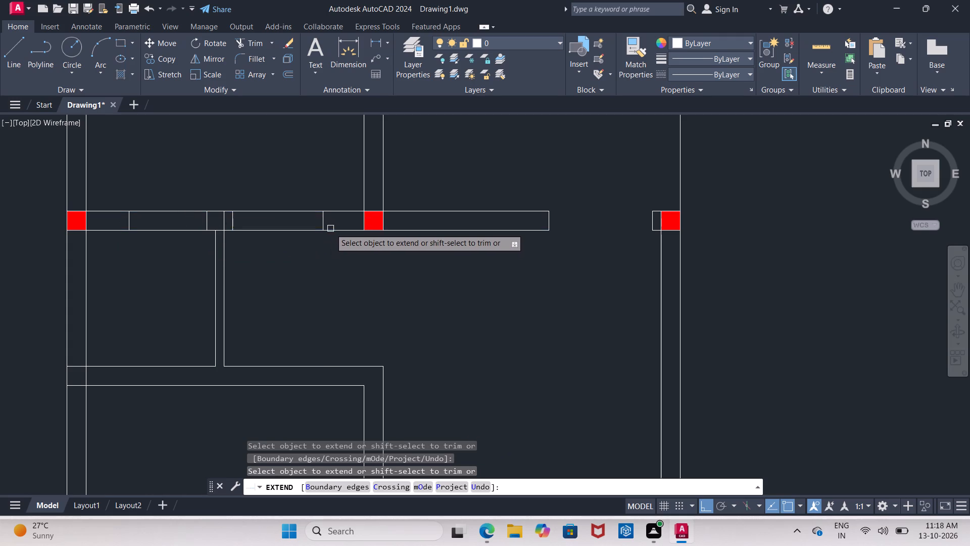
key("Escape")
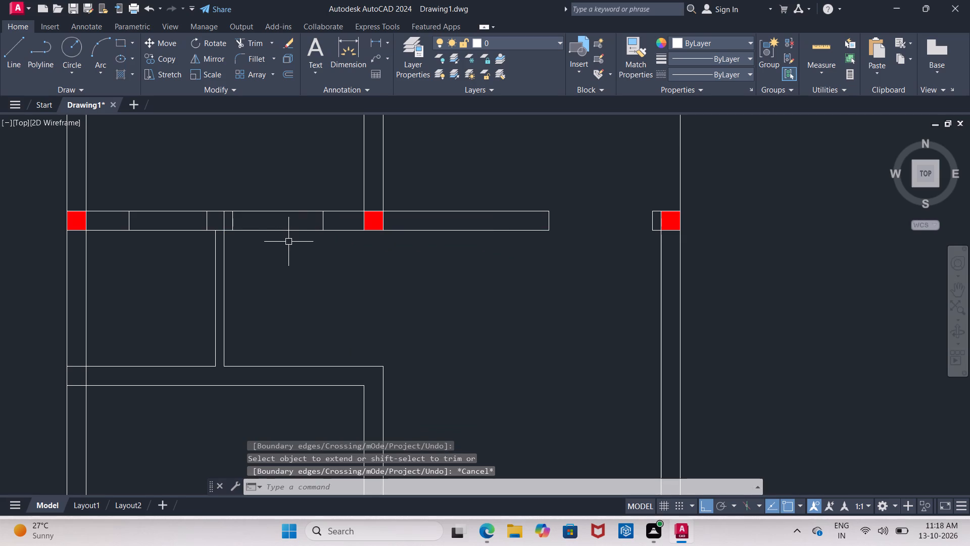
Trim the leftover door-jamb and end lines inside the duplicate's cross wall, between the outer-wall junction and the middle red junction.
key("t")
key("r")
key("r")
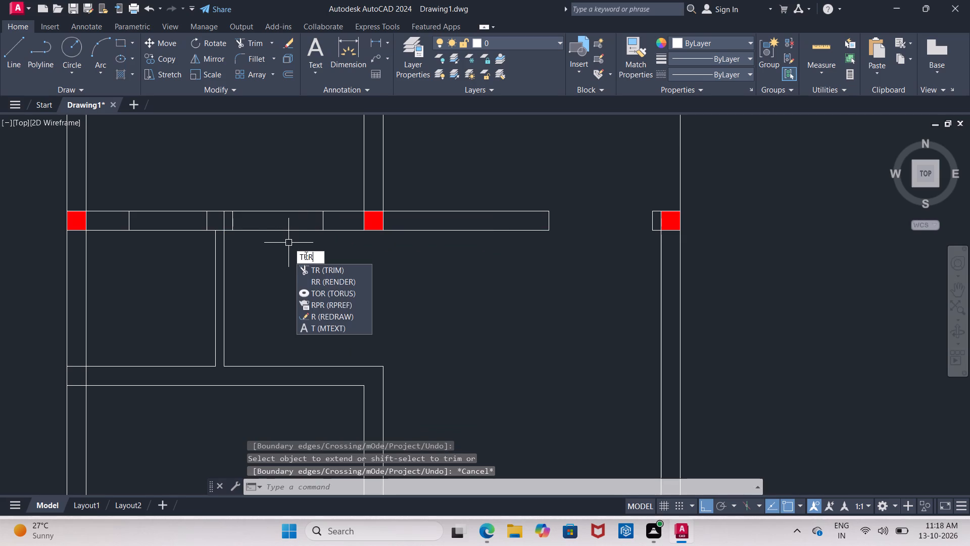
left_click(322, 269)
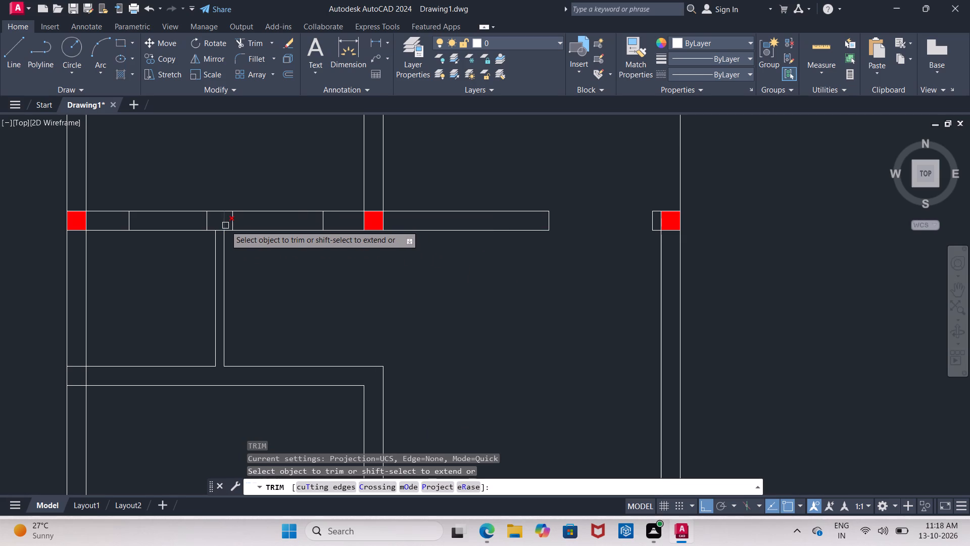
left_click(225, 225)
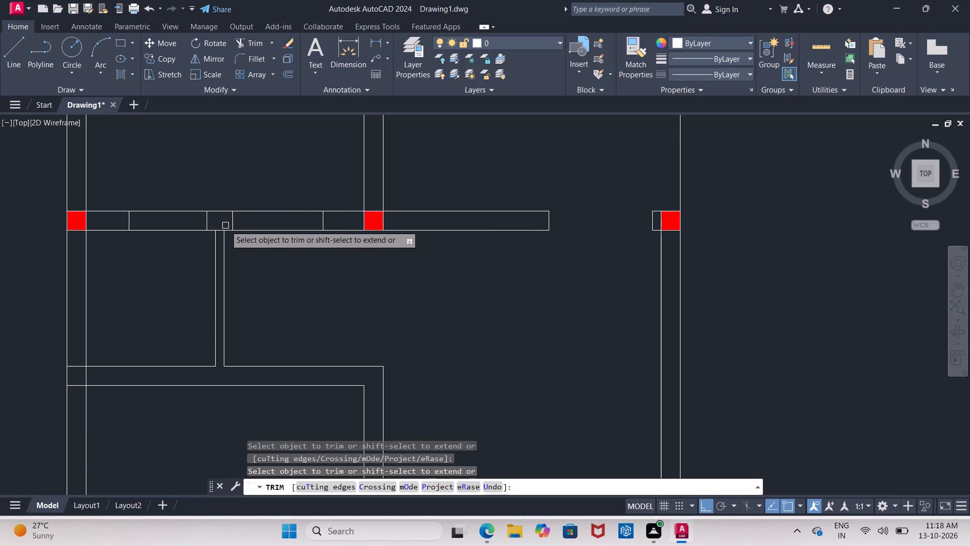
left_click(231, 217)
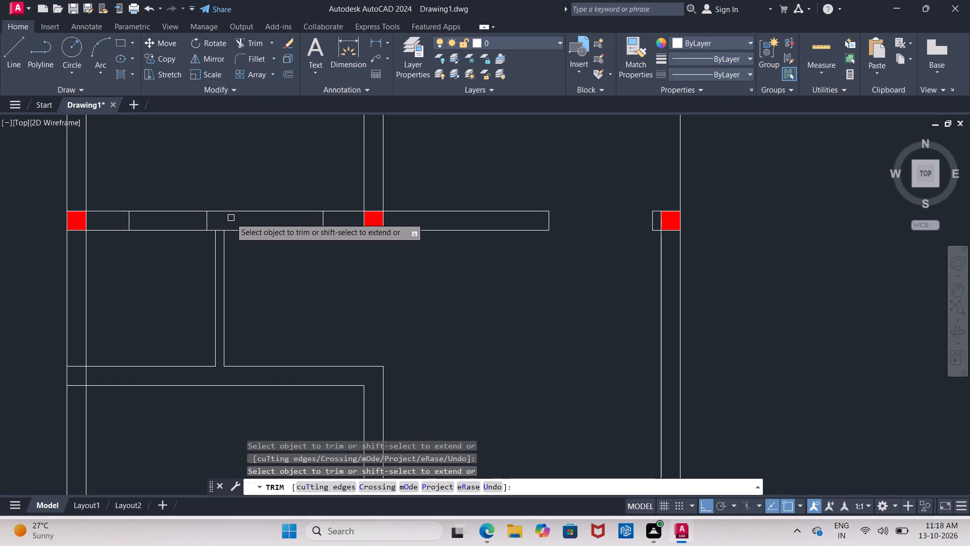
left_click(206, 222)
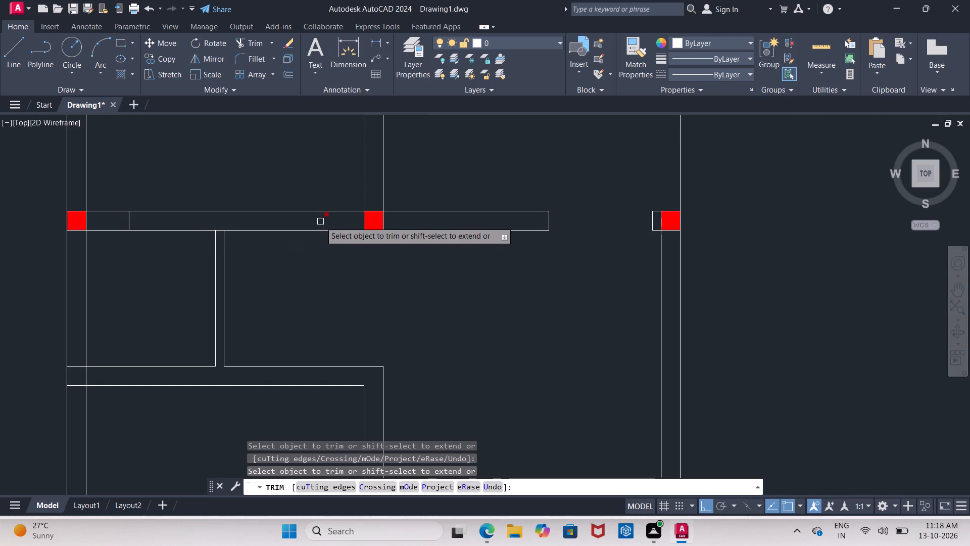
left_click(320, 216)
left_click(131, 222)
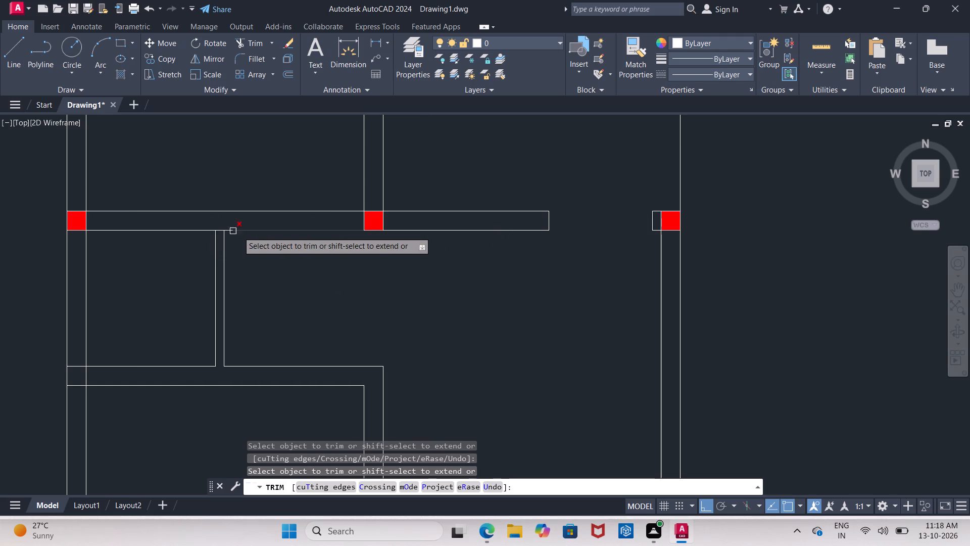
middle_click_drag(242, 233, 136, 239)
key("Escape")
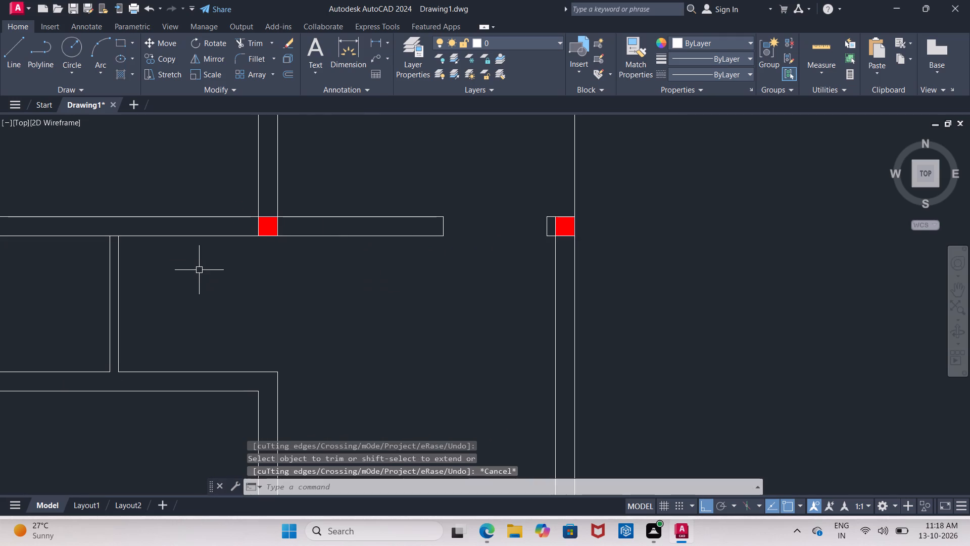
Extend both lines of the same cross wall from the middle red junction over the portico-side opening to the right outer wall.
type("EX")
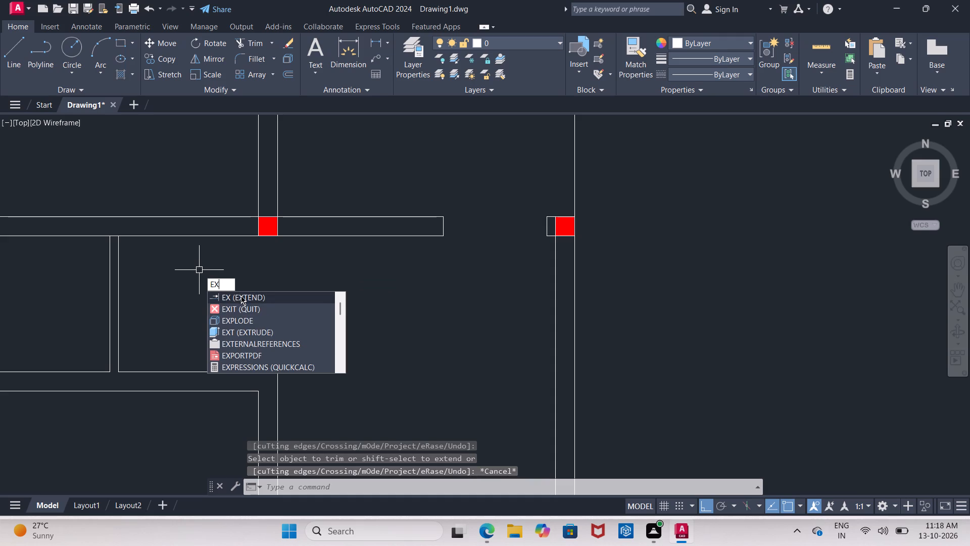
left_click(241, 296)
left_click(360, 235)
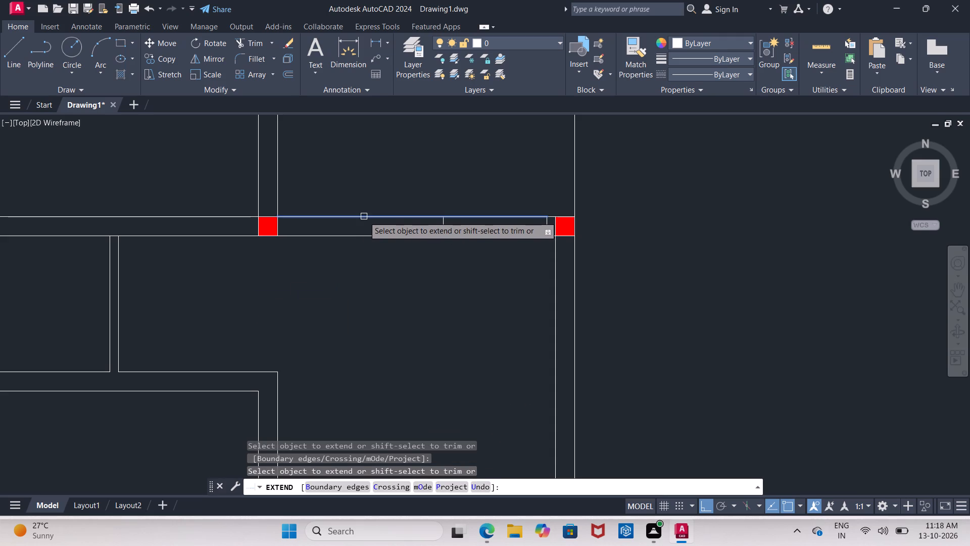
left_click(364, 216)
left_click(418, 214)
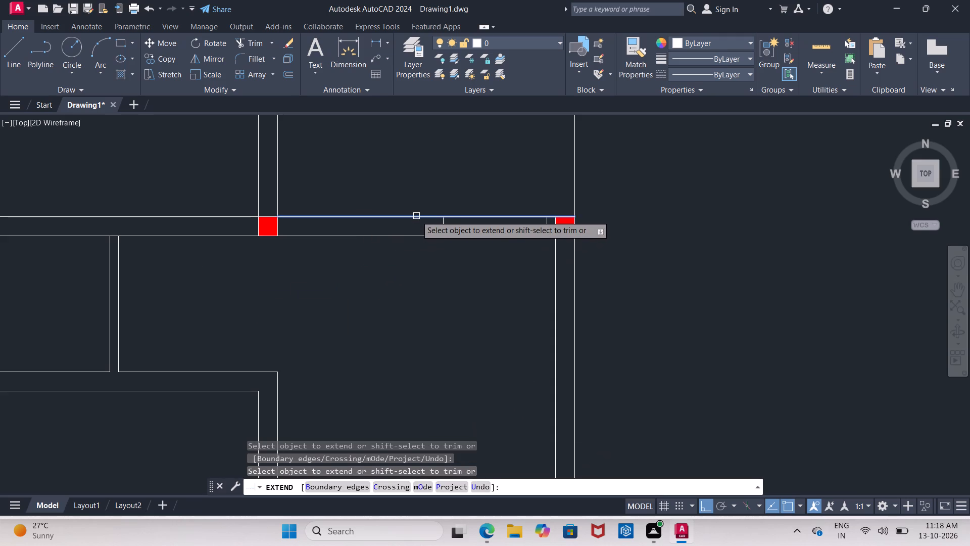
left_click(416, 216)
left_click(412, 233)
left_click(412, 233)
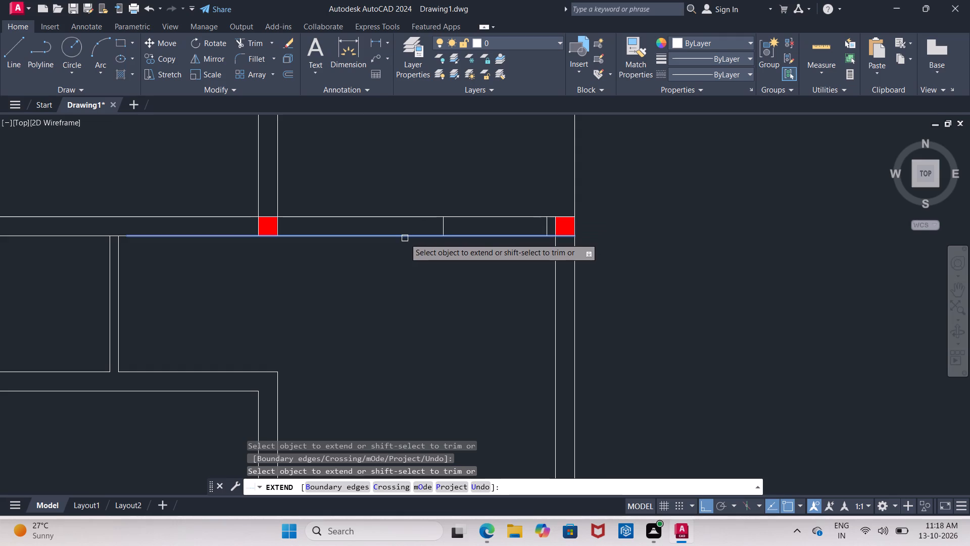
left_click(404, 238)
left_click_drag(391, 238, 382, 238)
left_click(209, 231)
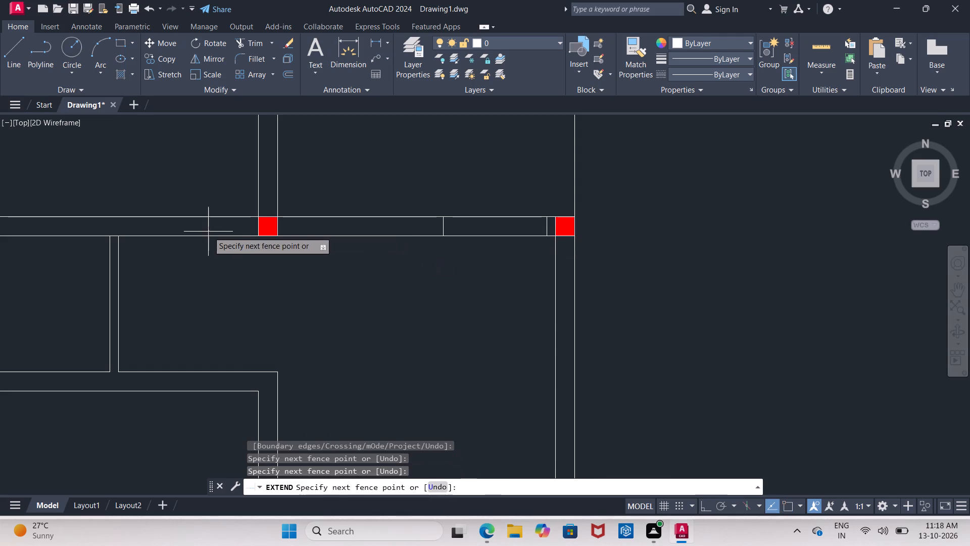
double_click(207, 237)
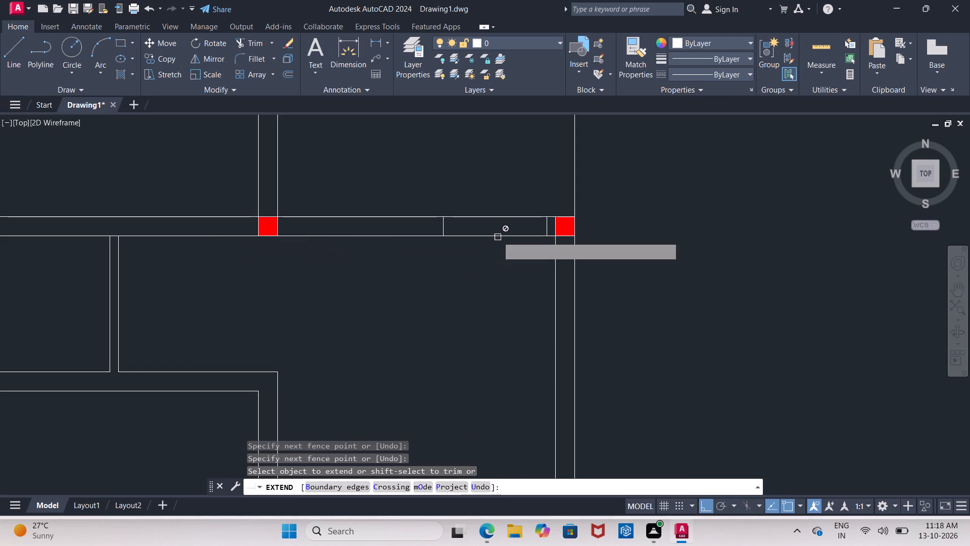
left_click(498, 237)
key("Escape")
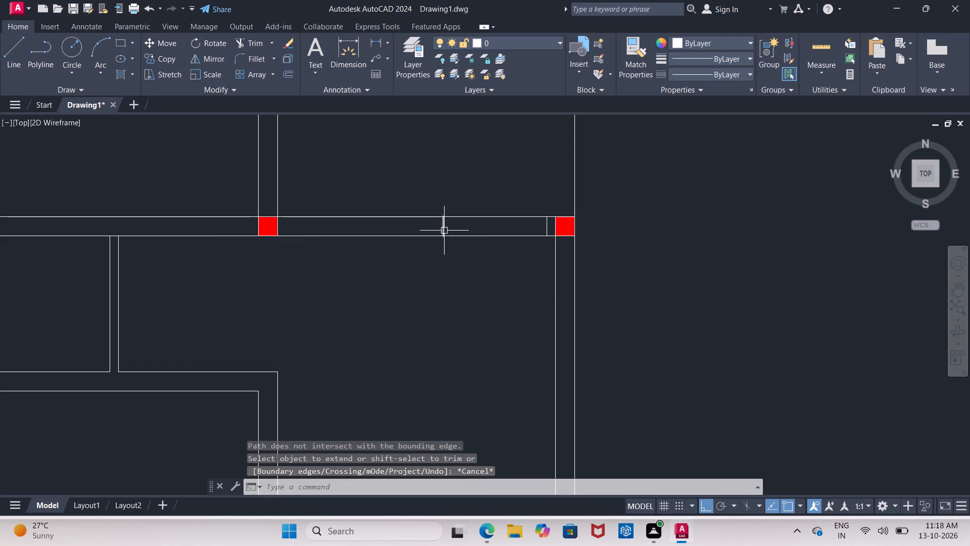
Erase the two leftover end lines of the closed portico-side opening in the cross wall.
left_click(442, 227)
key("Delete")
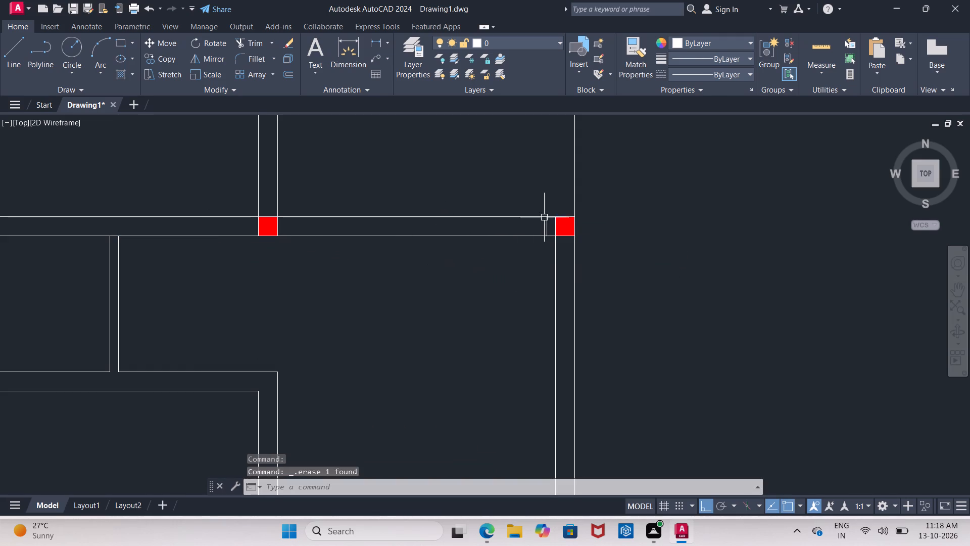
left_click(549, 223)
key("Delete")
Compare the duplicate's walls around the upper rooms with the labelled plan.
scroll(508, 276, "down", 3)
scroll(261, 262, "up", 1)
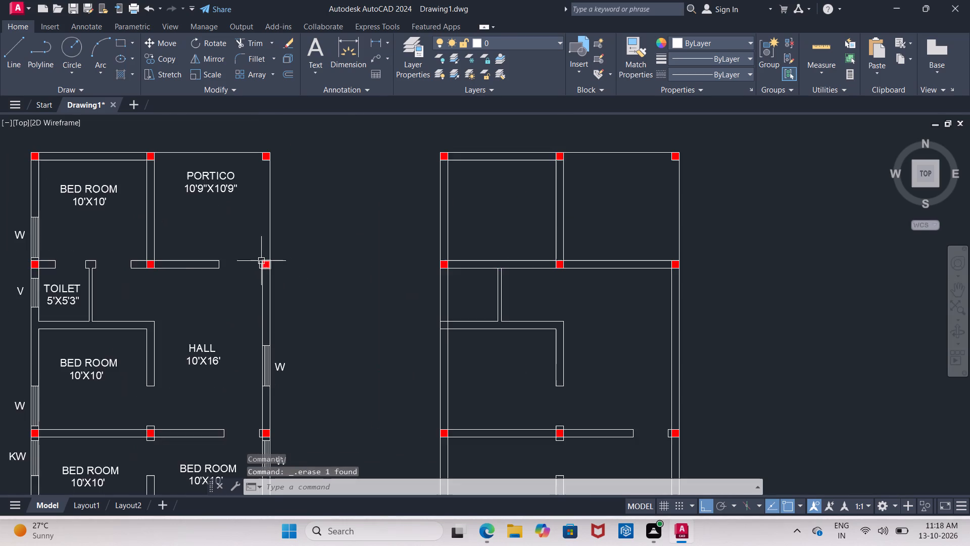
scroll(261, 261, "up", 1)
scroll(327, 263, "down", 2)
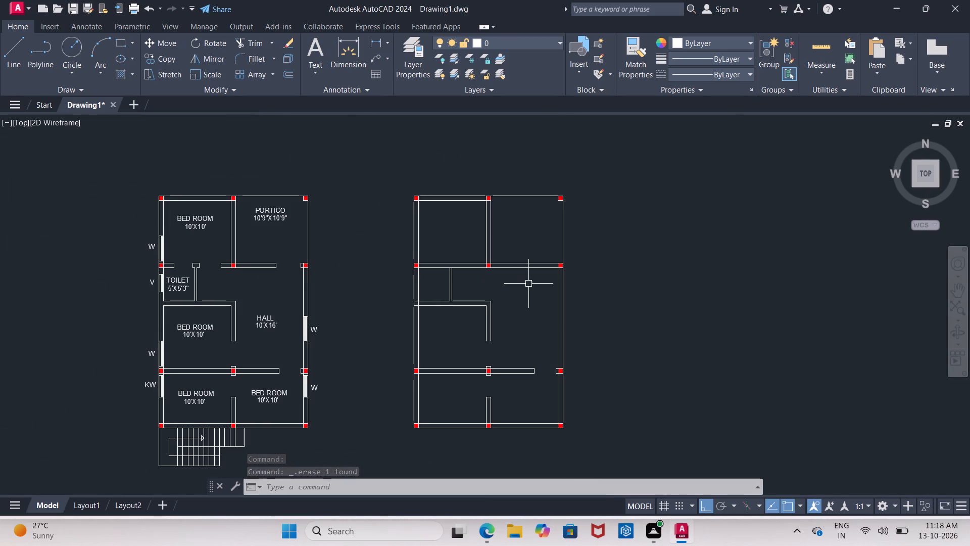
scroll(319, 262, "up", 2)
middle_click_drag(320, 256, 150, 250)
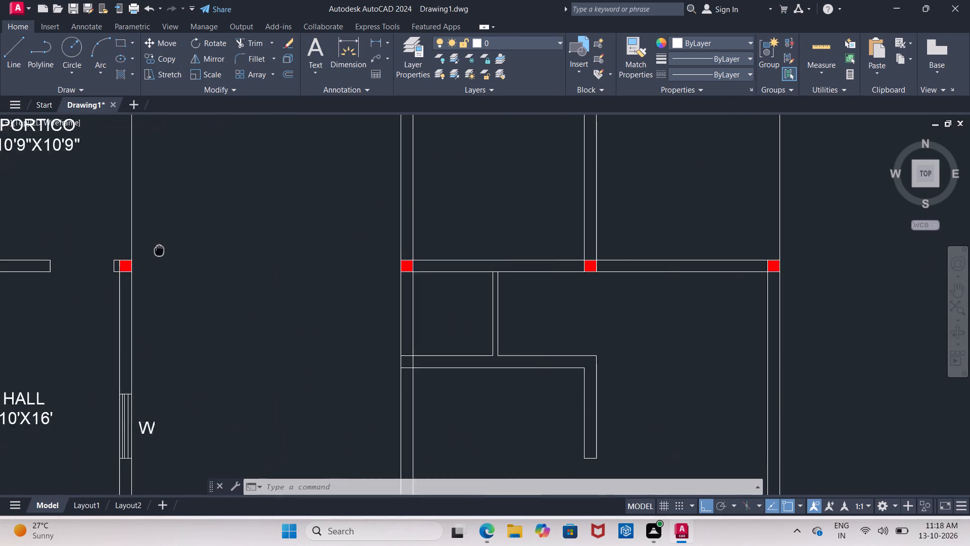
middle_click_drag(150, 250, 147, 250)
scroll(147, 250, "down", 2)
scroll(347, 249, "up", 2)
middle_click_drag(371, 241, 367, 253)
key("Escape")
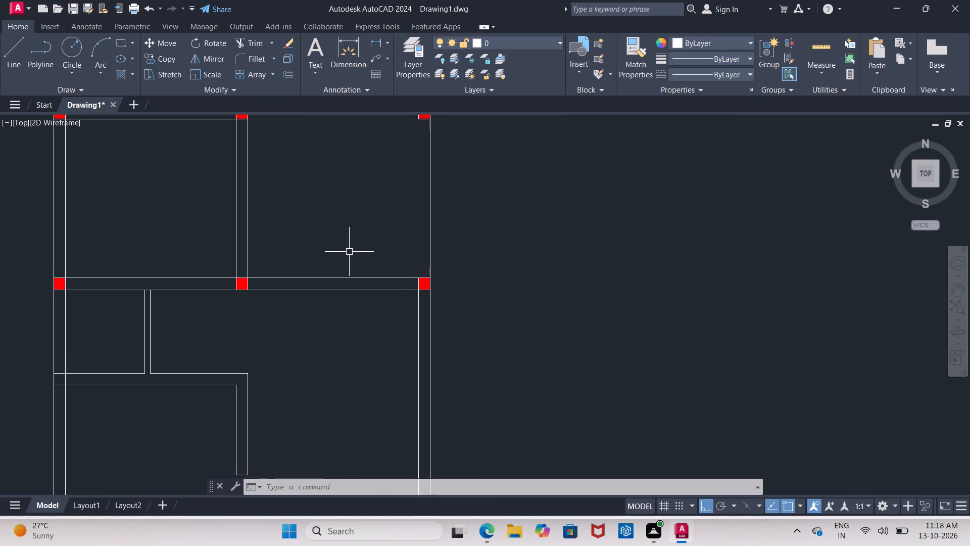
Extend the right outer wall's inner line up to the top wall, and the top wall's inner line across to the right outer wall.
type("EX")
key("Return")
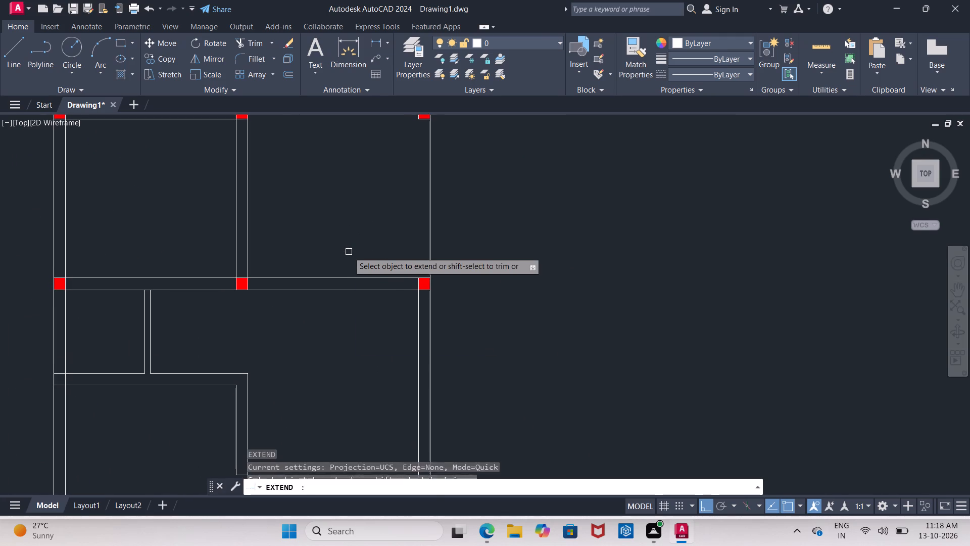
left_click(418, 349)
left_click(417, 339)
middle_click_drag(322, 321, 317, 396)
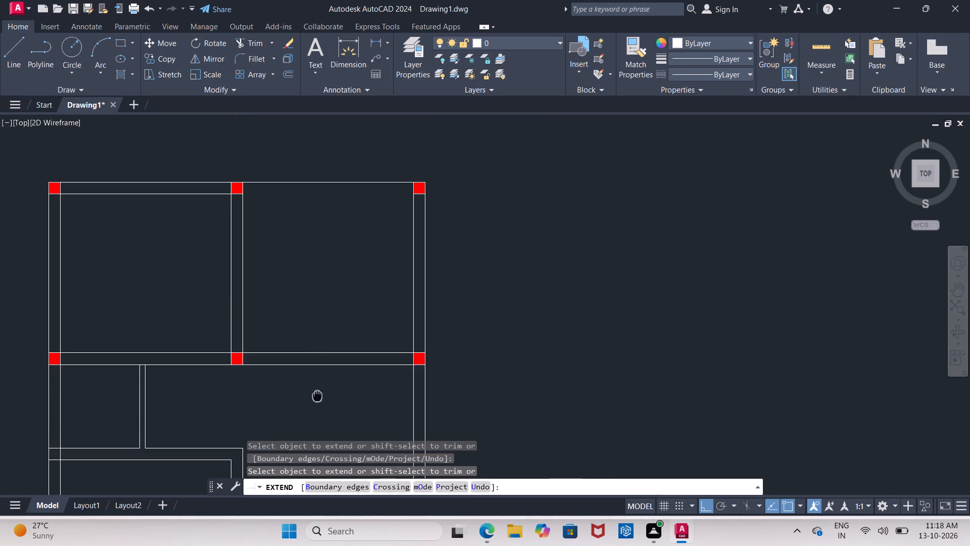
middle_click_drag(317, 396, 317, 397)
left_click(95, 194)
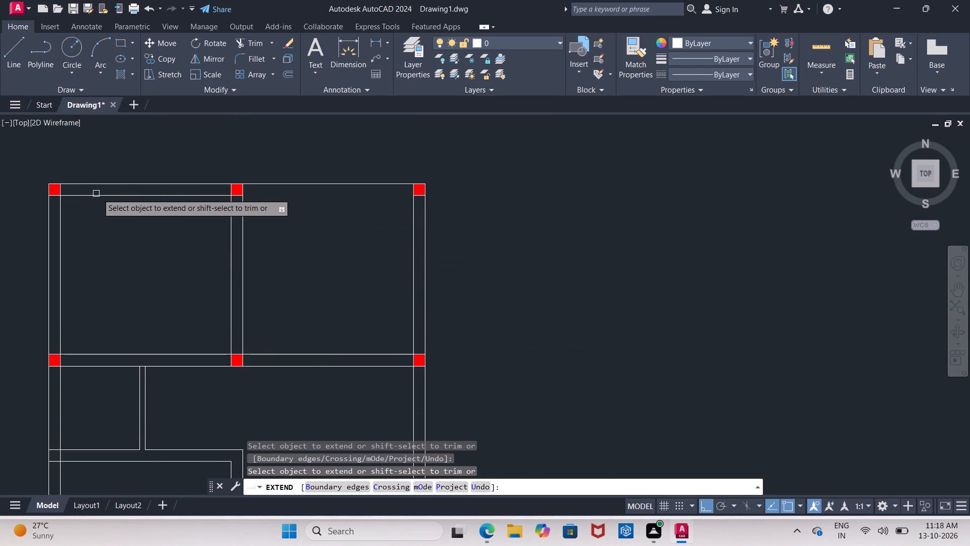
left_click(155, 198)
Extend both lines of the duplicate's middle vertical wall down past the toilet wall and over the door opening to the lower red junction.
middle_click_drag(326, 245, 290, 183)
scroll(324, 245, "down", 1)
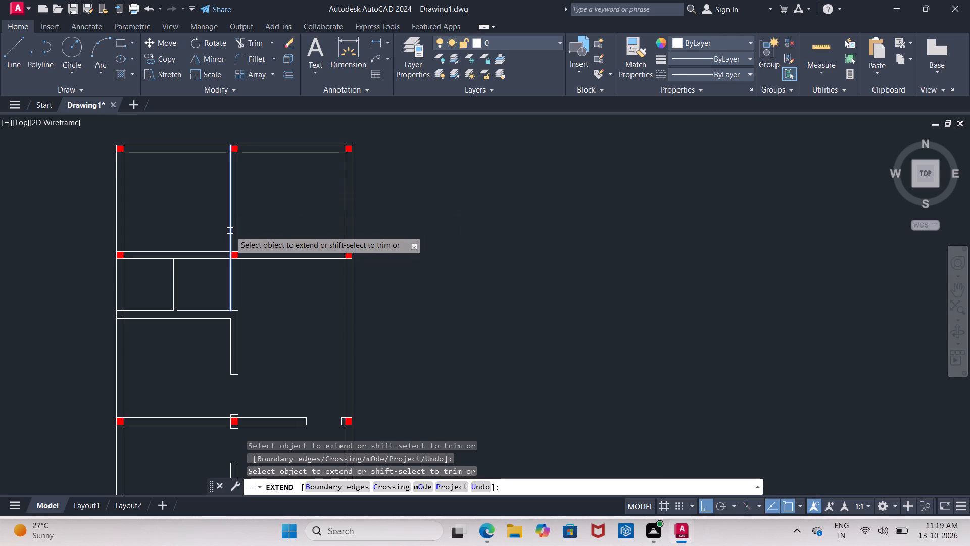
left_click(230, 231)
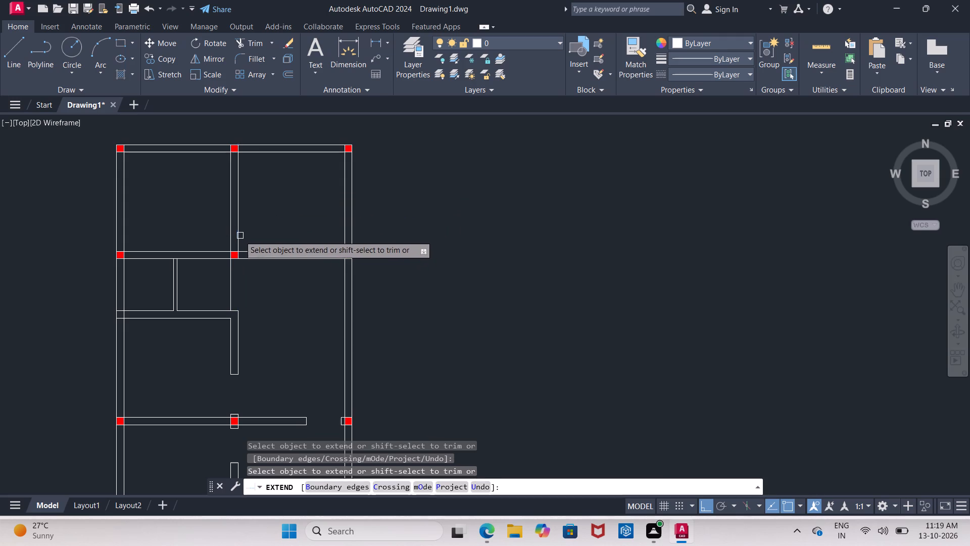
left_click(239, 235)
left_click(236, 300)
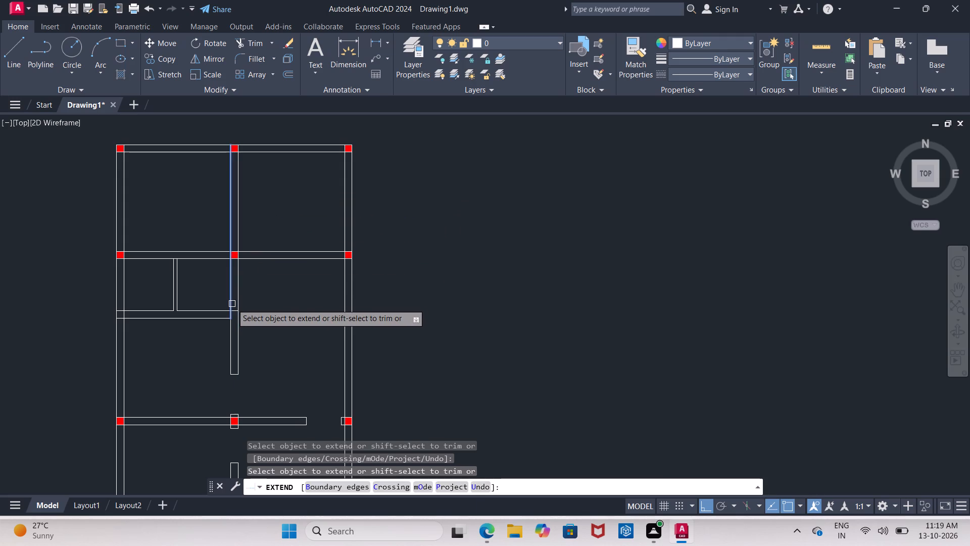
left_click(232, 304)
left_click(230, 330)
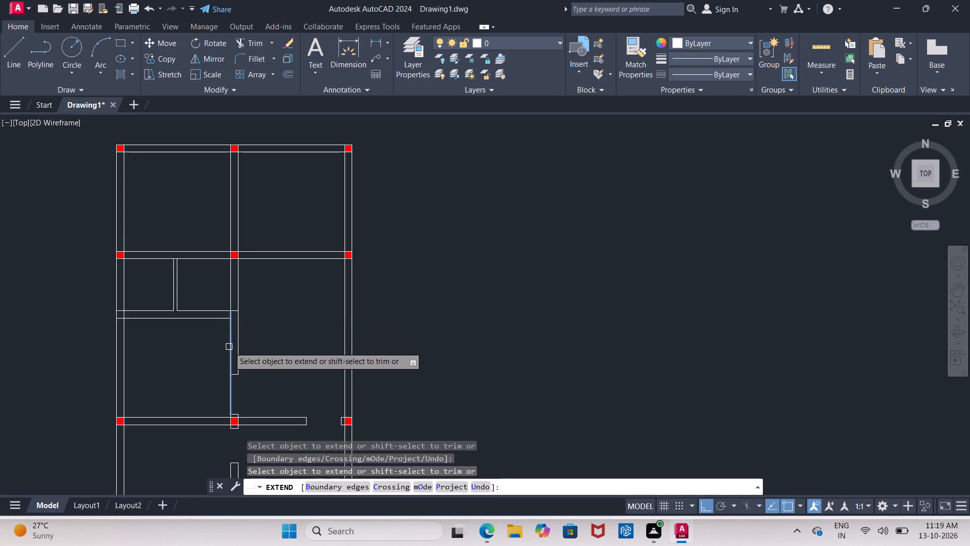
left_click(229, 347)
left_click(238, 355)
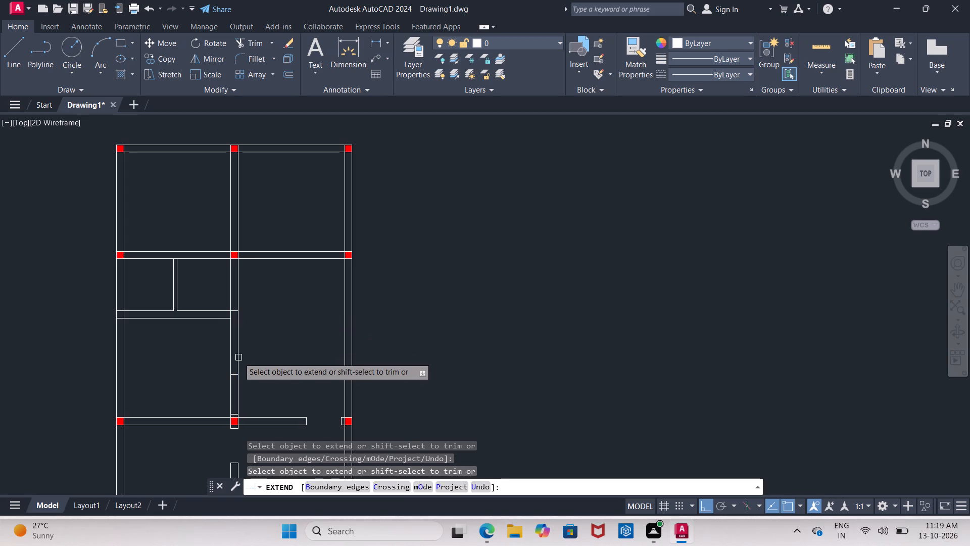
Extend the lower line of the wall below the toilet across the middle vertical wall to its far face.
middle_click_drag(252, 348, 251, 282)
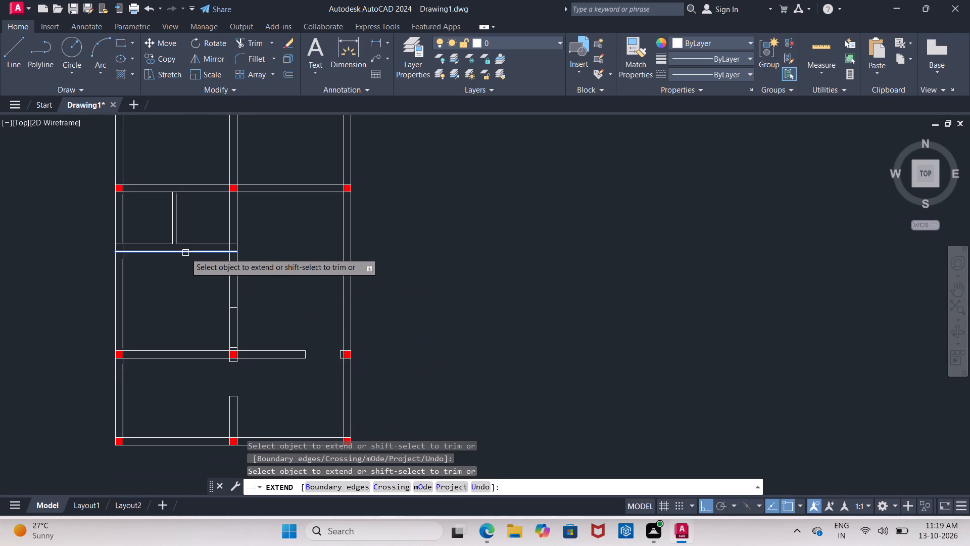
left_click(185, 253)
Extend both middle-wall lines below the lower red junction over the door opening, reaching the wall piece above the bottom wall.
middle_click_drag(203, 286, 181, 223)
scroll(200, 277, "down", 1)
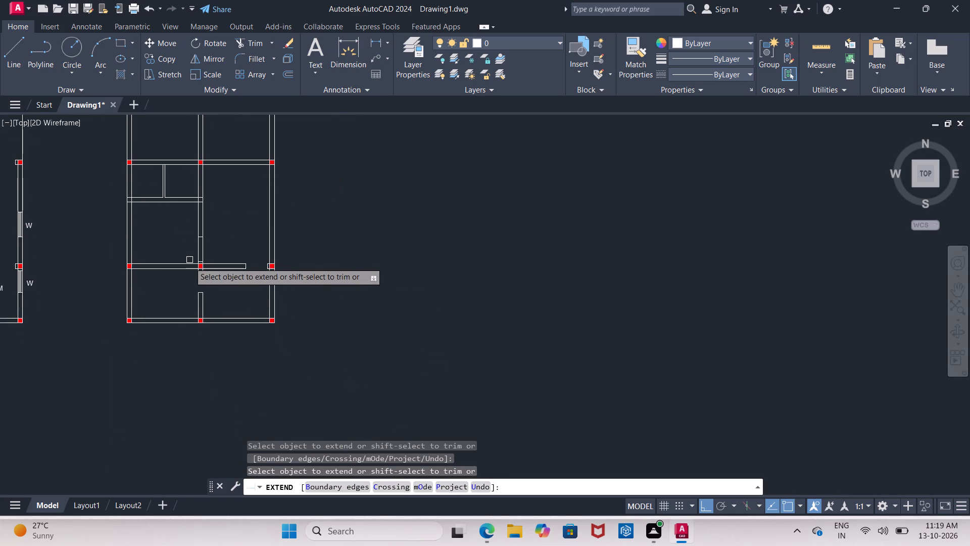
scroll(185, 281, "up", 1)
middle_click_drag(185, 281, 171, 270)
scroll(171, 270, "up", 1)
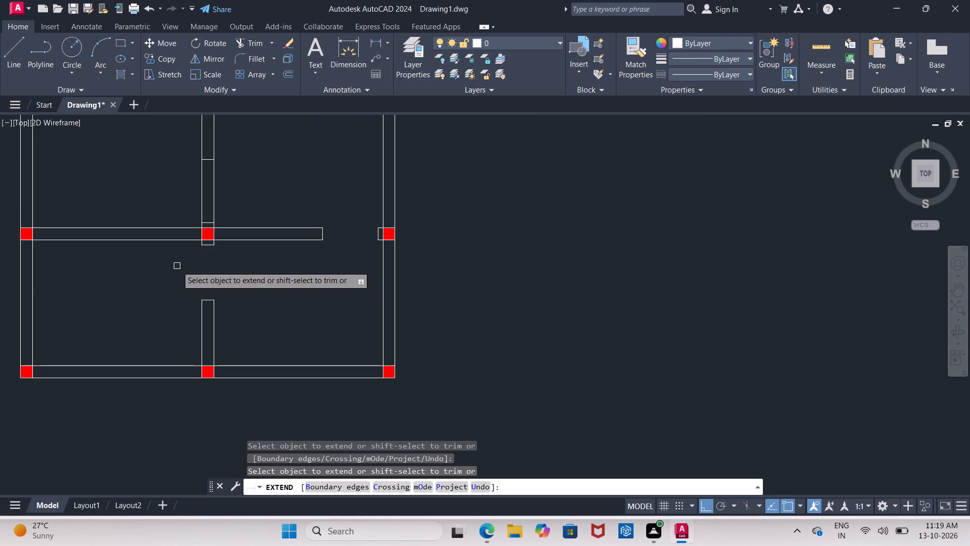
scroll(177, 265, "up", 2)
middle_click_drag(167, 263, 147, 274)
left_click(217, 147)
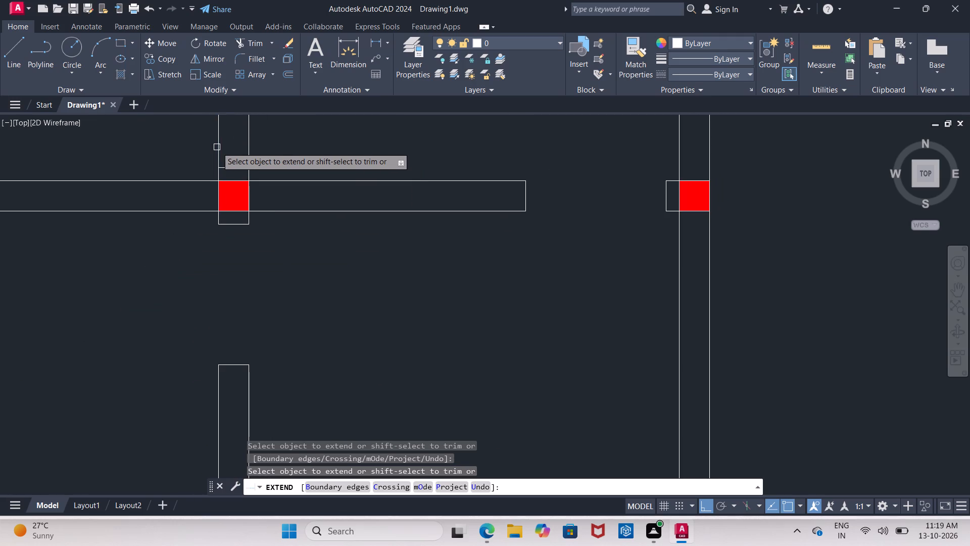
left_click(221, 154)
left_click(220, 165)
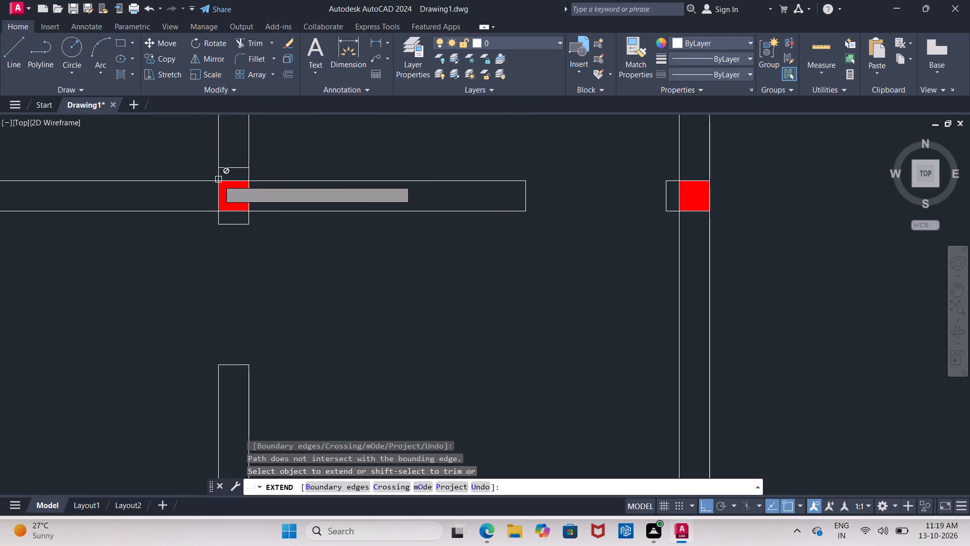
left_click(218, 186)
left_click(217, 222)
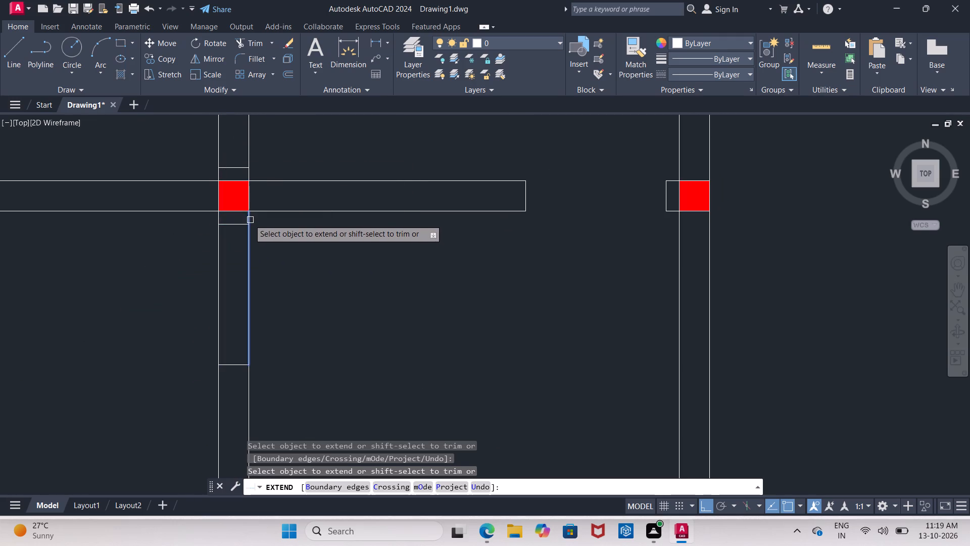
left_click(249, 219)
key("Escape")
scroll(291, 262, "down", 4)
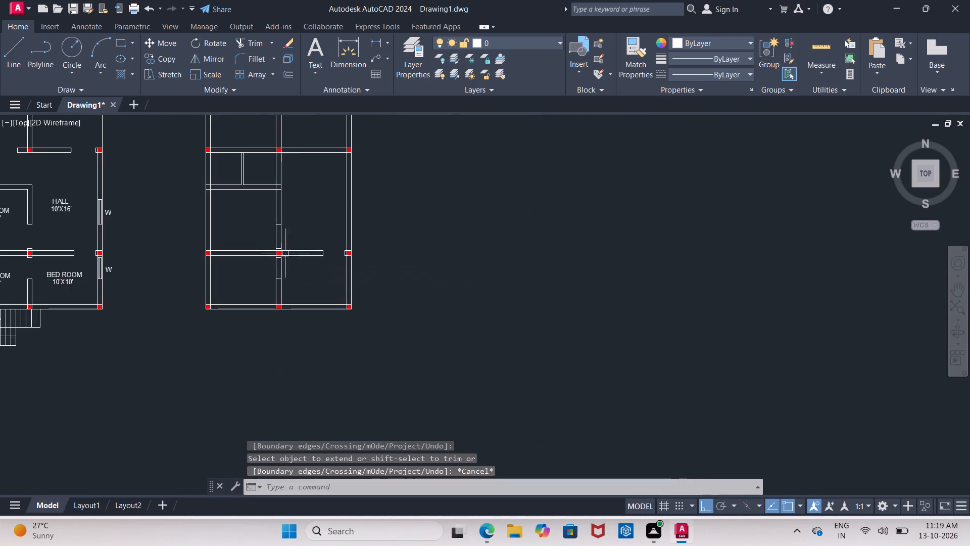
Erase the four short door-end lines crossing the duplicate's middle vertical wall above and below the lower red junction.
scroll(285, 239, "up", 2)
middle_click_drag(284, 237, 252, 262)
left_click(231, 231)
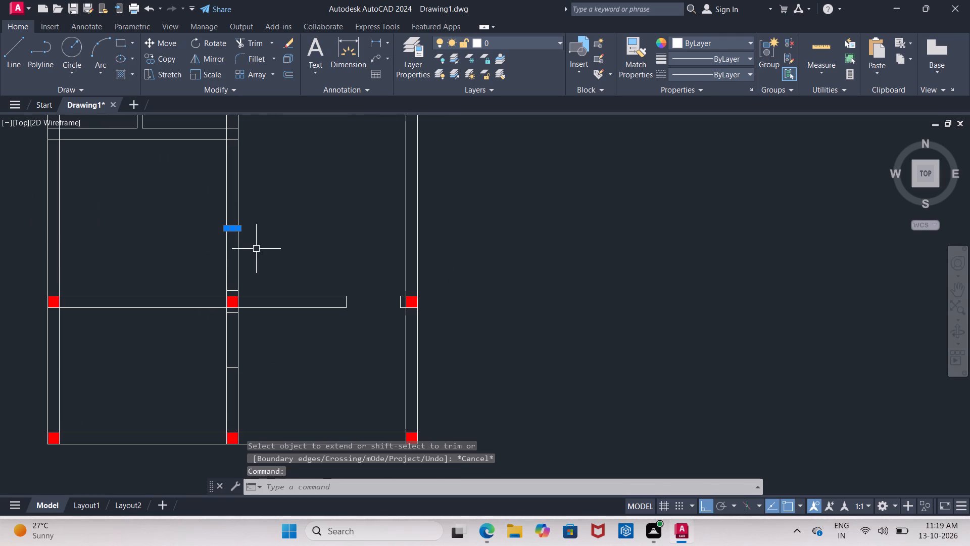
key("Delete")
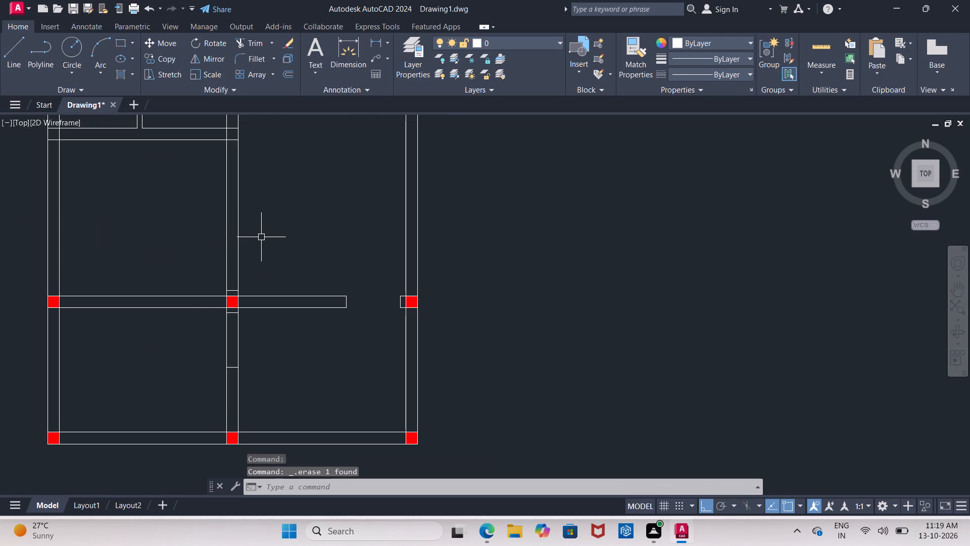
scroll(258, 296, "up", 2)
left_click(180, 281)
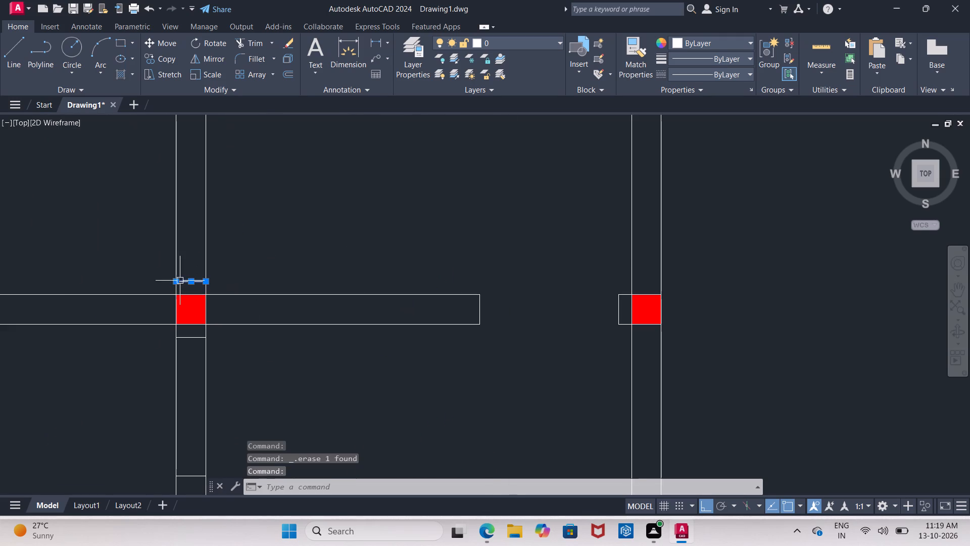
left_click(179, 340)
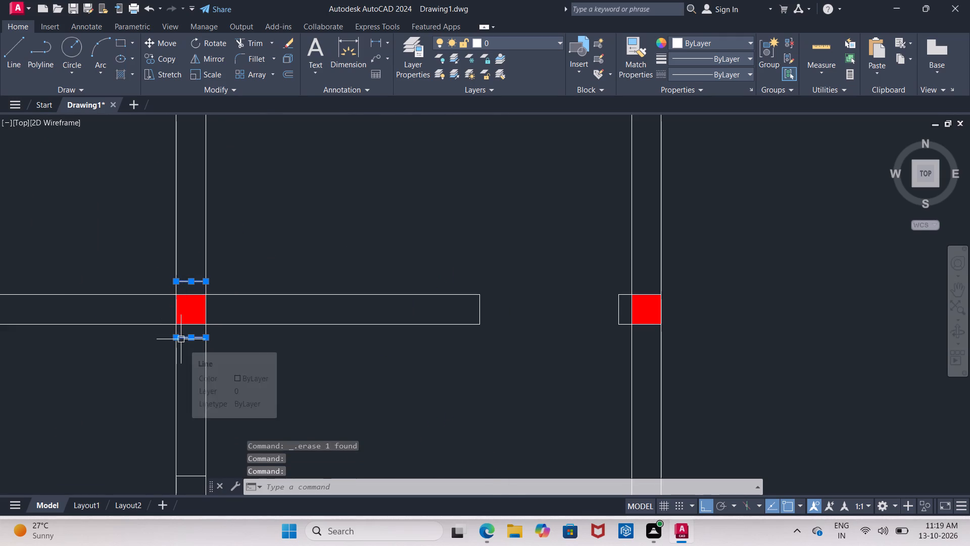
key("Delete")
scroll(134, 342, "down", 4)
scroll(154, 372, "up", 2)
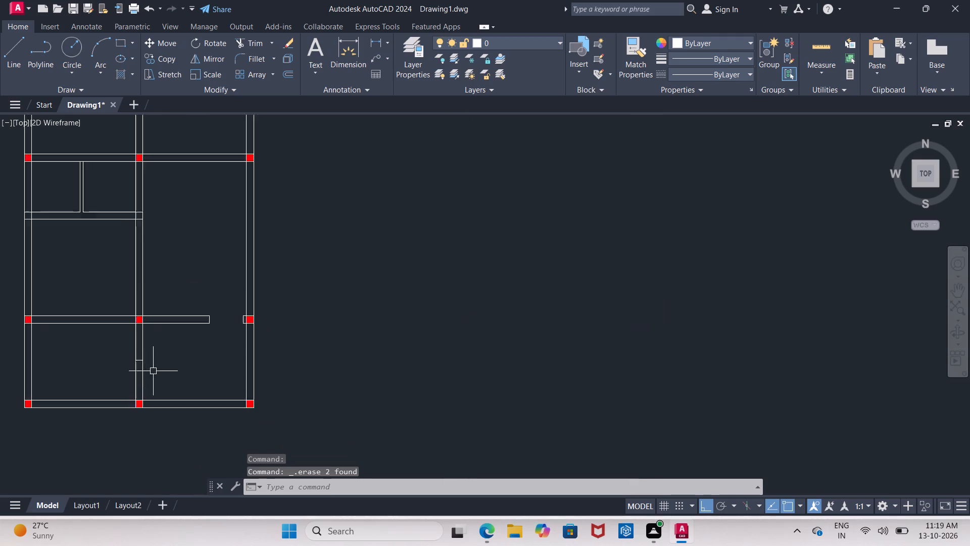
scroll(153, 371, "up", 1)
left_click(115, 348)
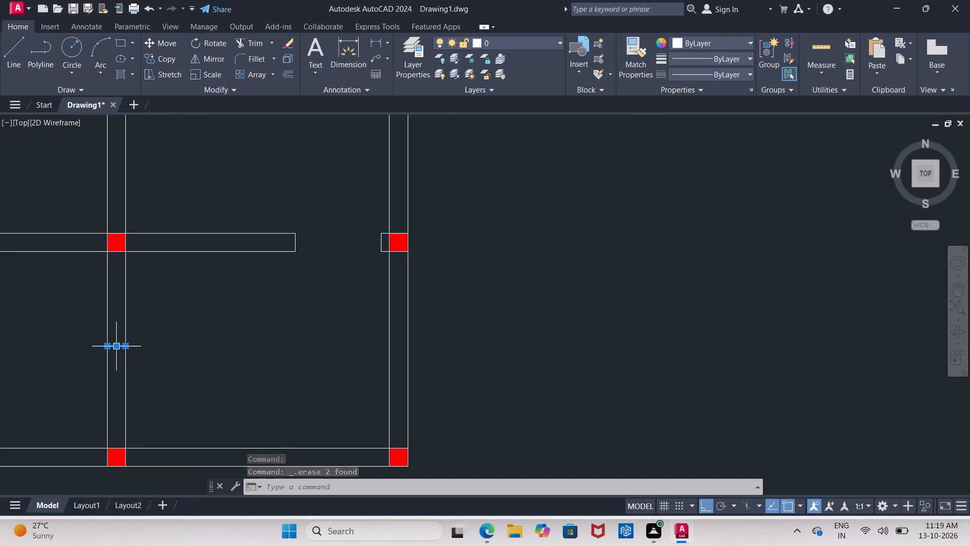
key("Delete")
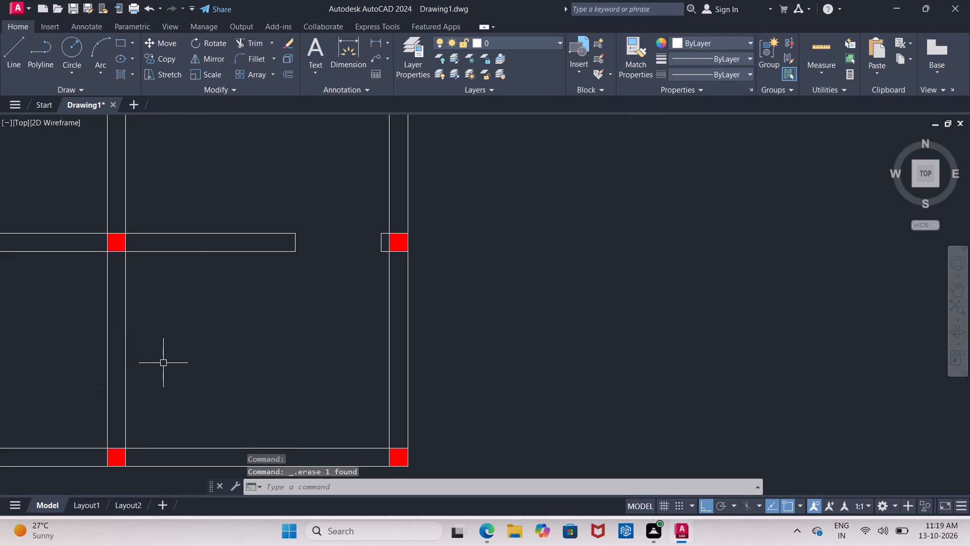
Extend both lines of the lower horizontal wall from the middle red junction over the door opening to the right outer wall.
type("EX")
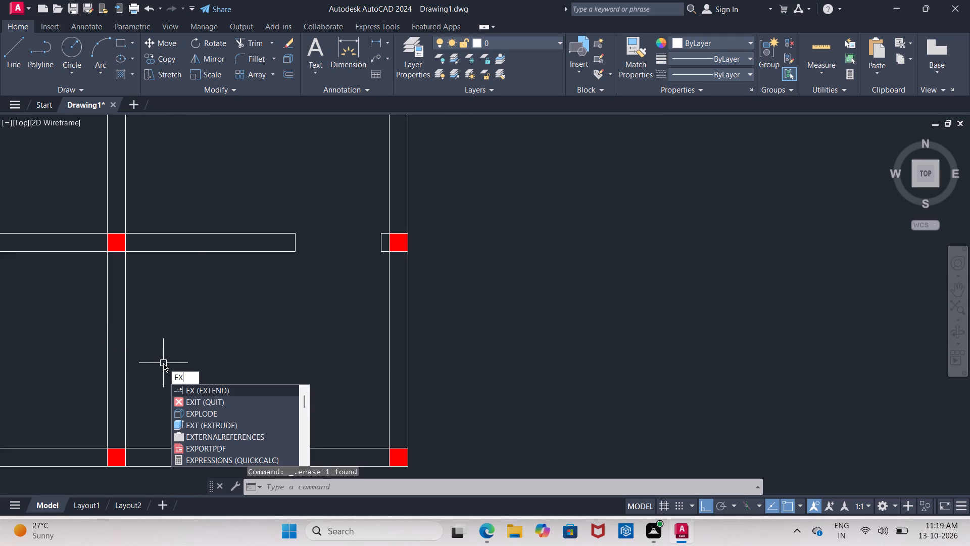
left_click(220, 392)
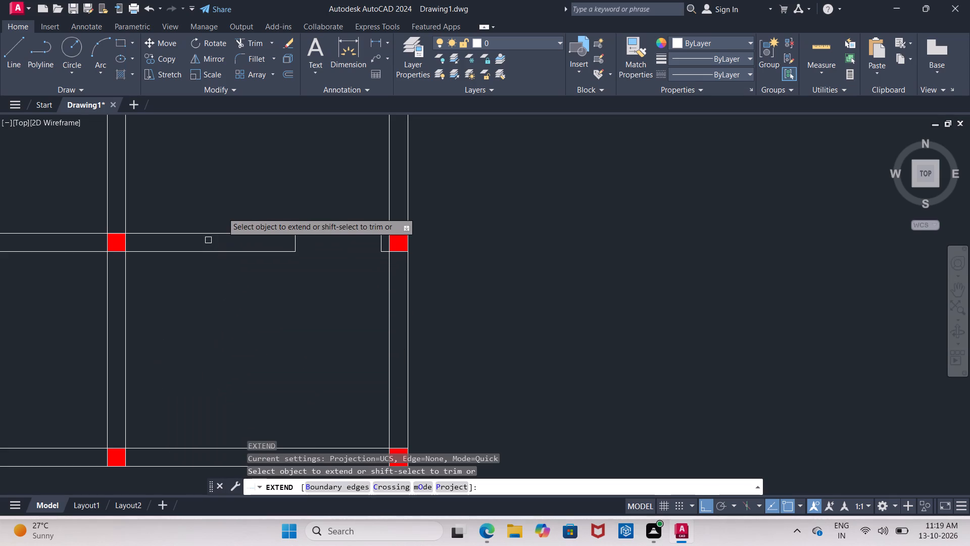
left_click(225, 233)
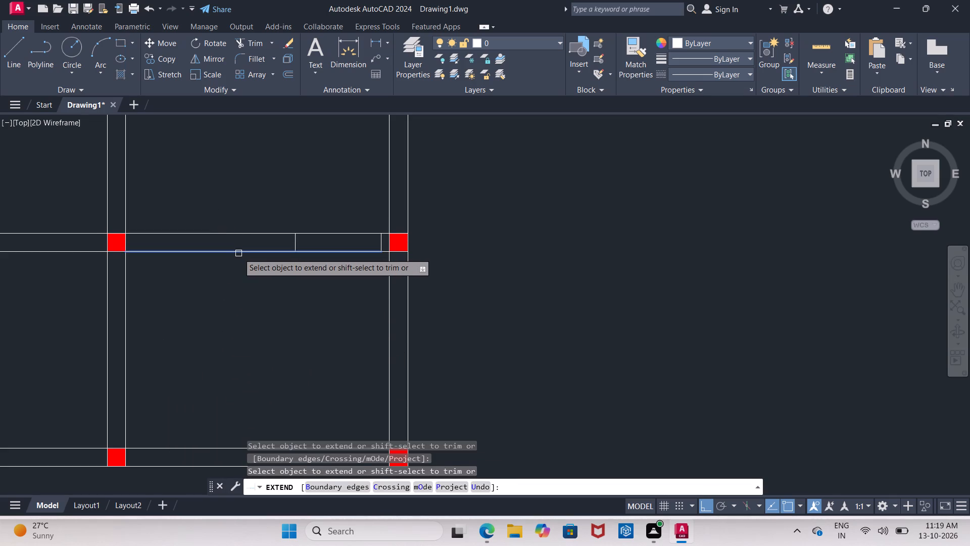
left_click(238, 253)
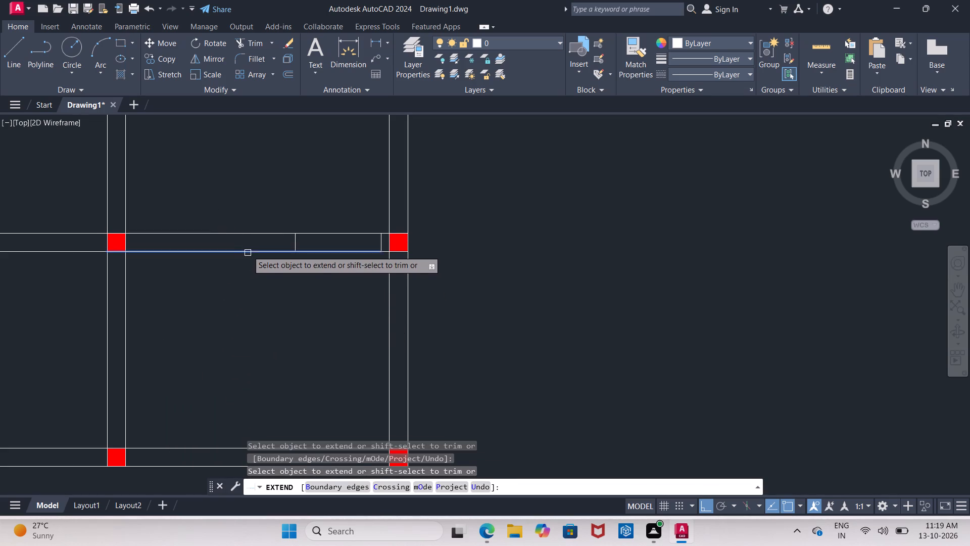
left_click(248, 249)
left_click(251, 250)
left_click(265, 250)
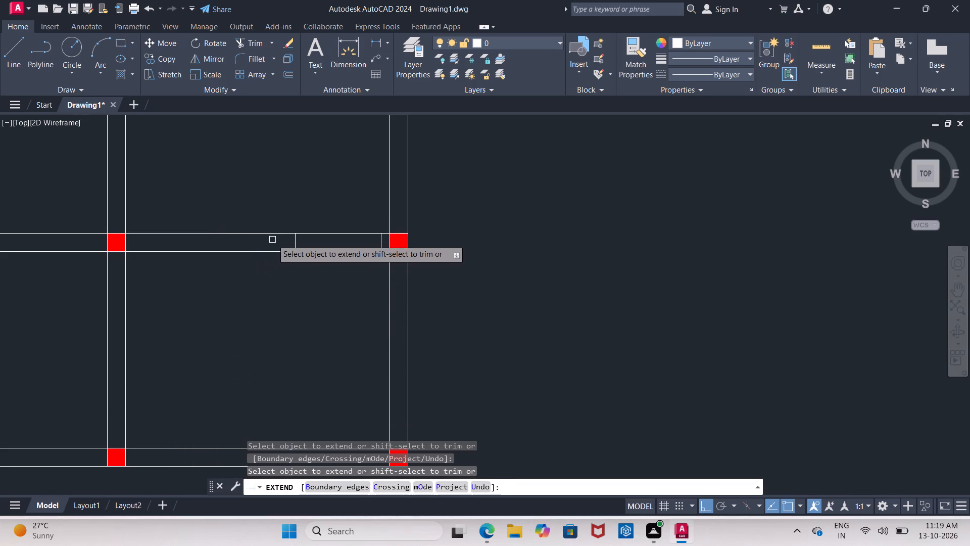
left_click(269, 233)
double_click(270, 237)
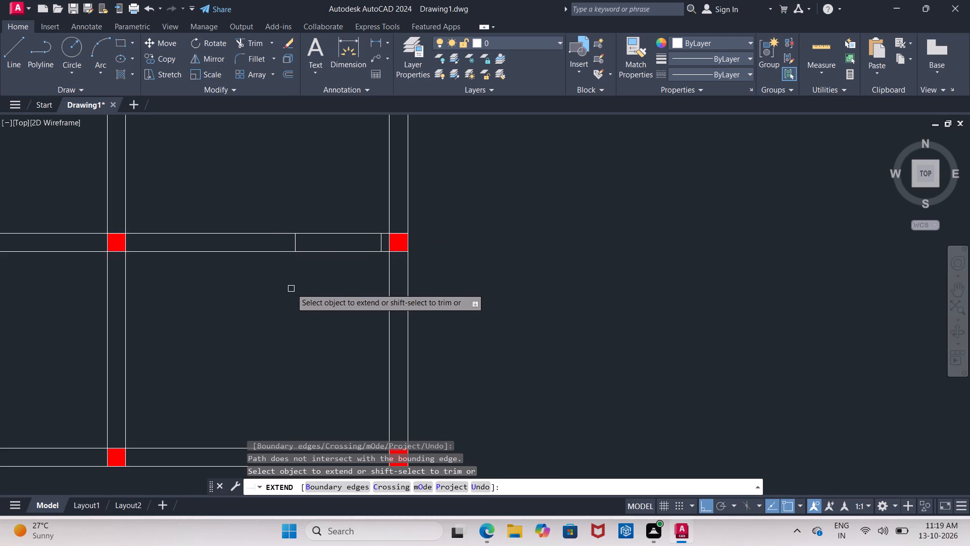
key("Escape")
Erase the two short door-end lines left across the lower horizontal wall between the middle and right junctions.
left_click(379, 242)
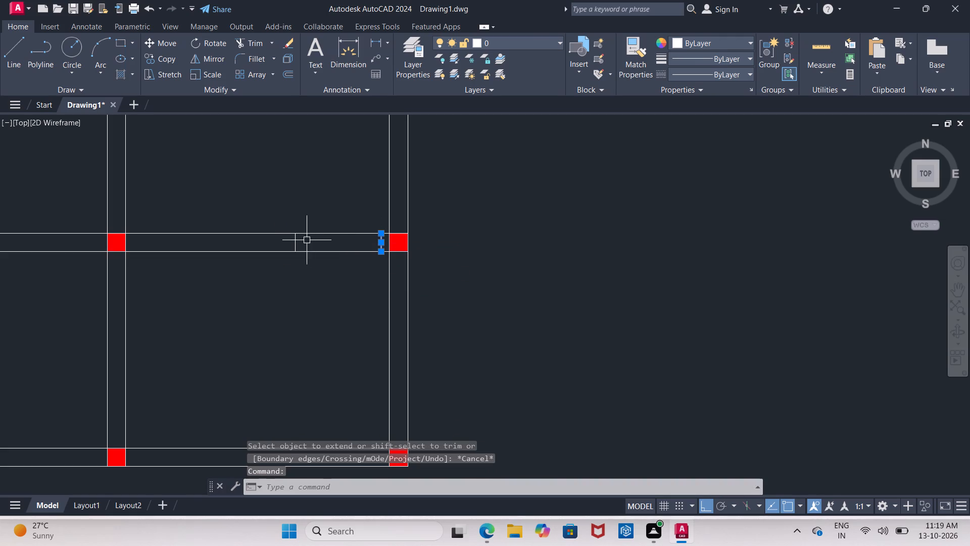
left_click(294, 244)
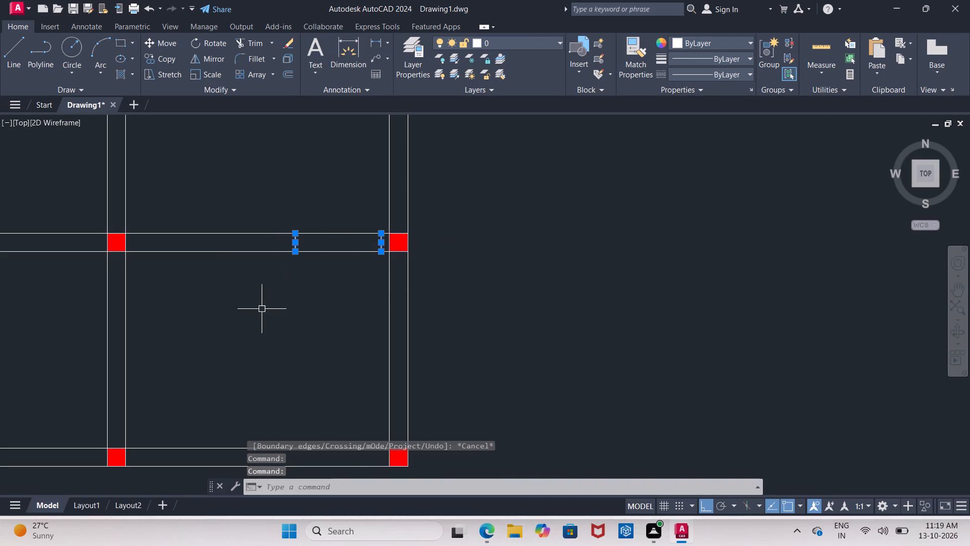
key("Delete")
Extend both lines of the toilet's vertical partition to the far faces of the horizontal walls above and below it.
scroll(262, 370, "down", 3)
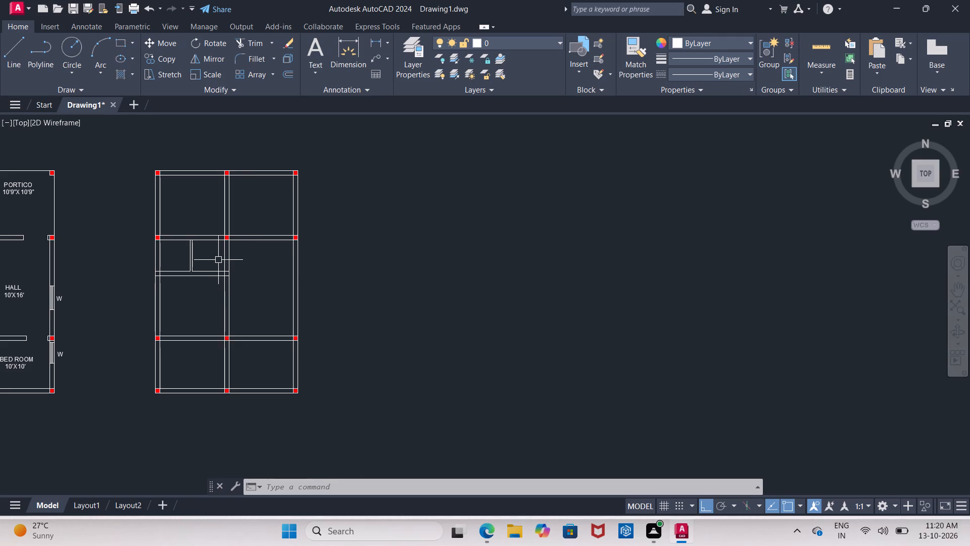
scroll(218, 260, "up", 2)
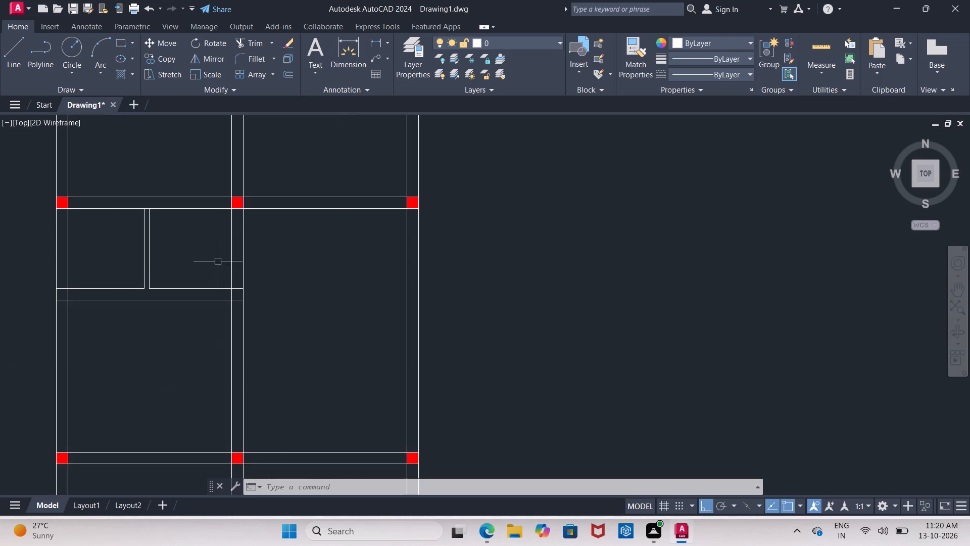
scroll(217, 263, "down", 1)
key("Escape")
type("EX")
left_click(249, 288)
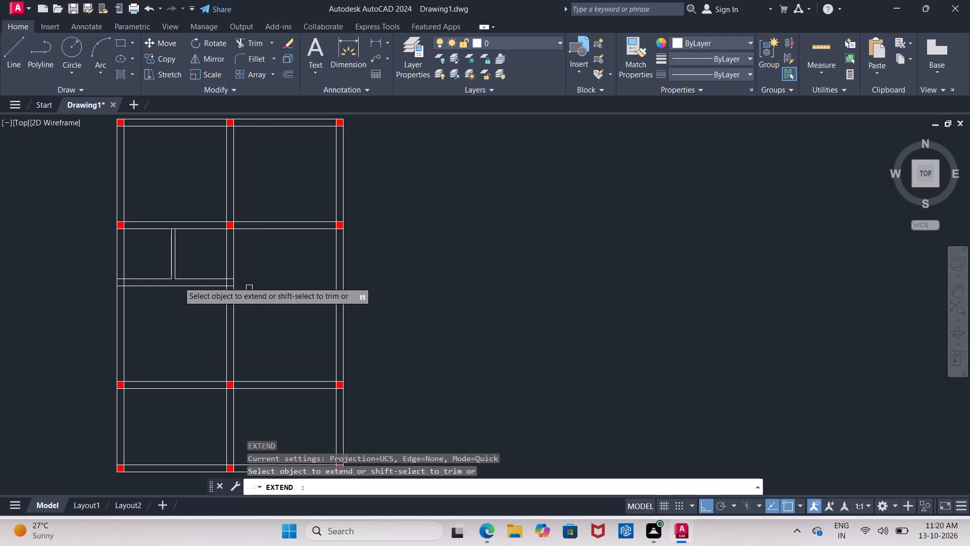
scroll(169, 261, "up", 1)
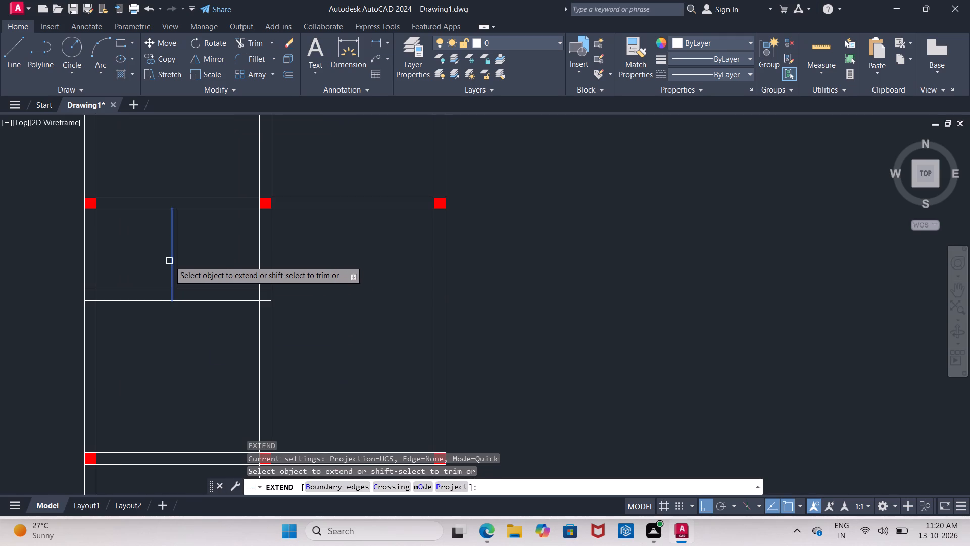
left_click(169, 261)
left_click(178, 255)
left_click(177, 236)
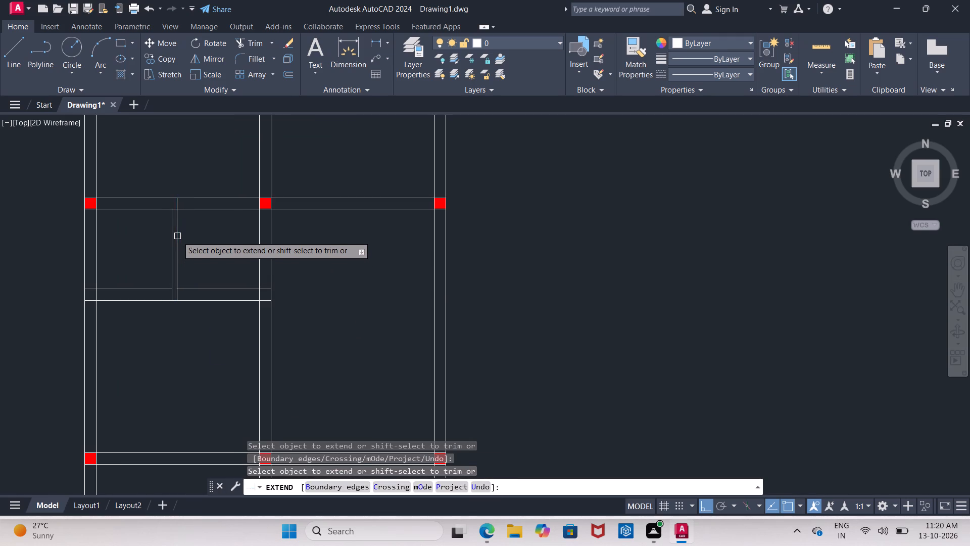
left_click(169, 235)
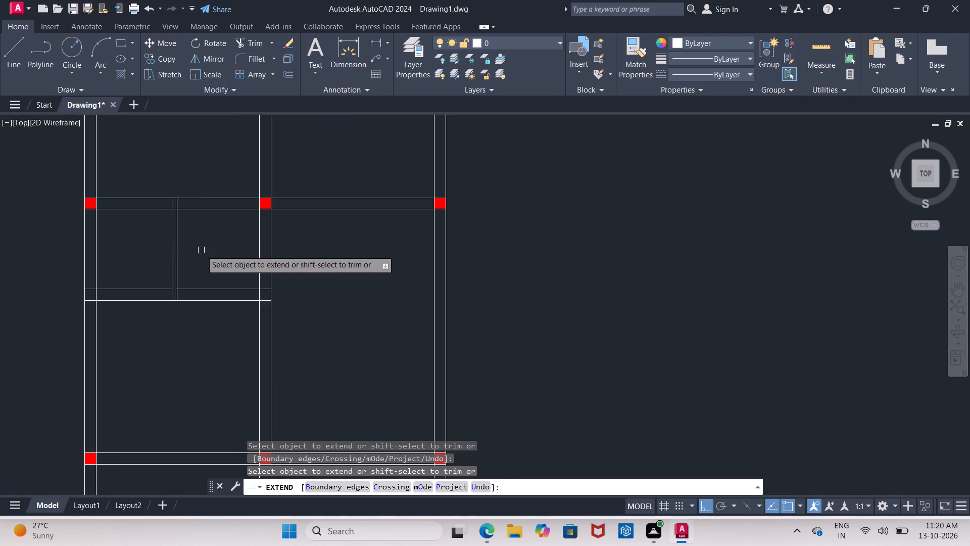
key("Escape")
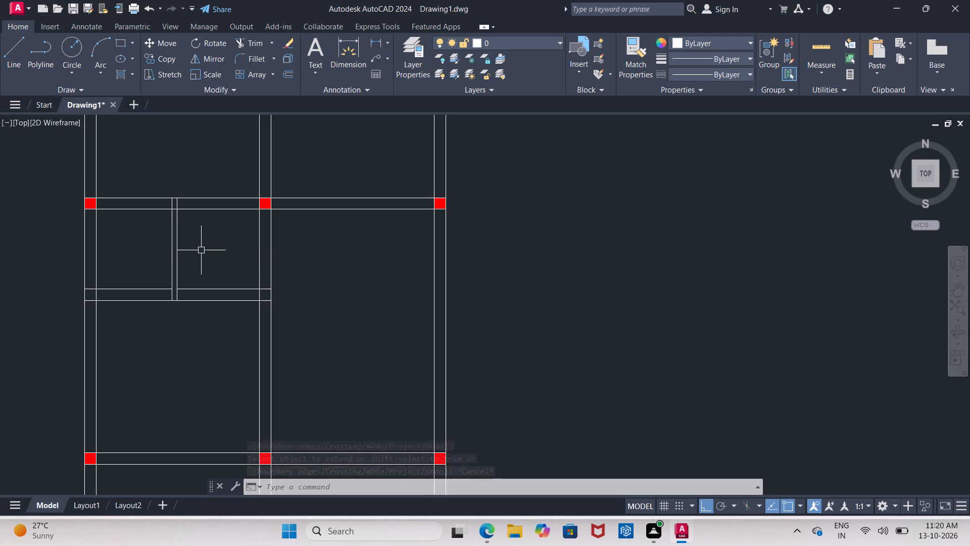
Extend the upper line of the wall below the toilet across the partition and across to the right outer wall.
type("EX")
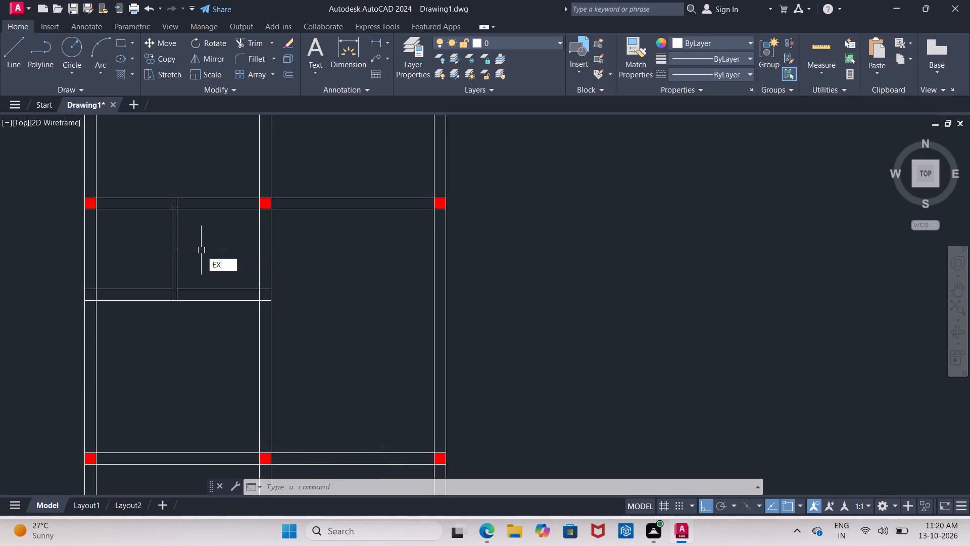
left_click(241, 274)
left_click(225, 288)
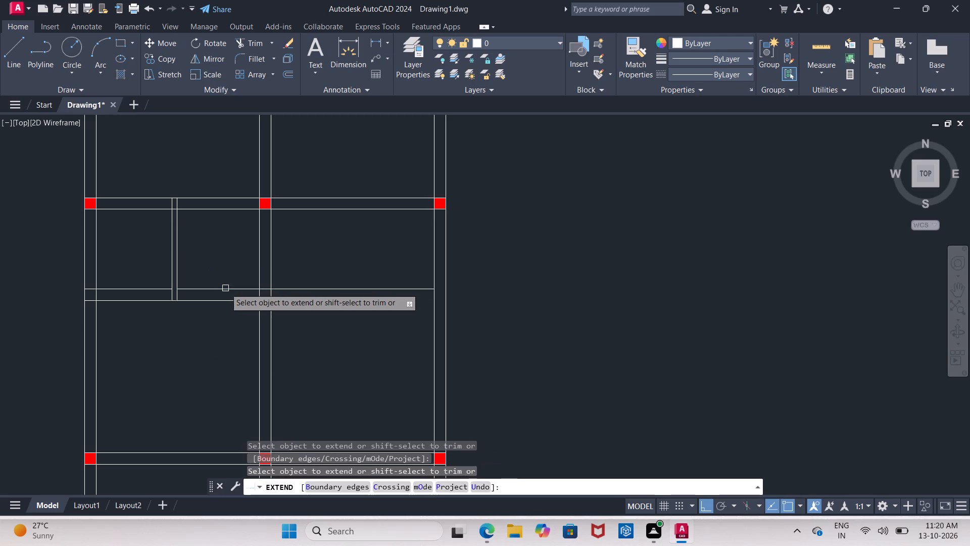
left_click(158, 287)
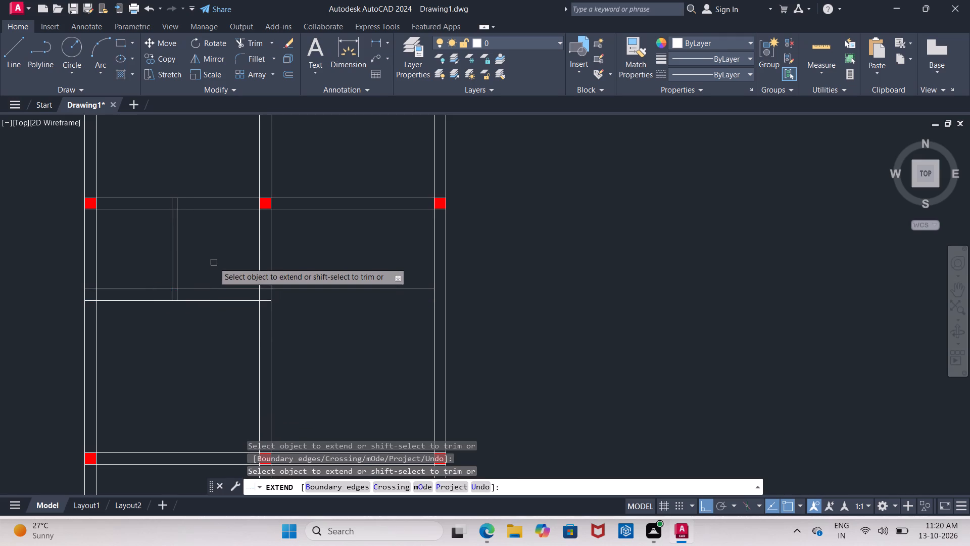
key("Escape")
Trim the upper toilet-wall line's stretch between the middle vertical wall and the right outer wall.
type("TR")
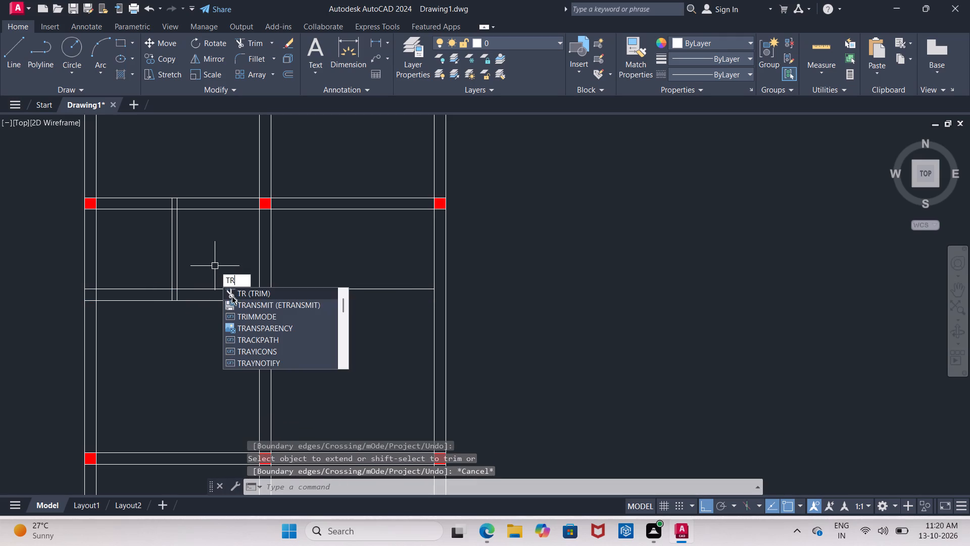
left_click(231, 291)
left_click(302, 287)
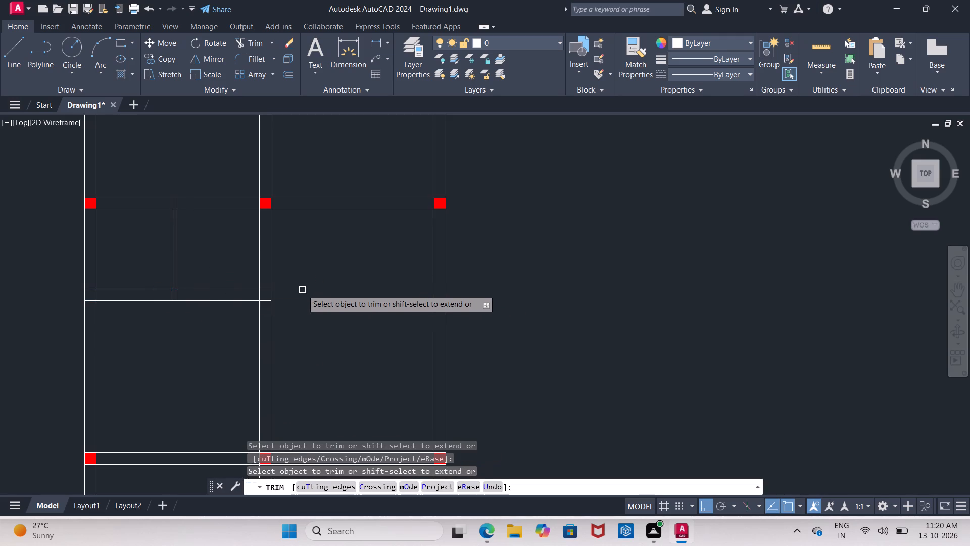
scroll(303, 293, "down", 3)
scroll(305, 297, "up", 1)
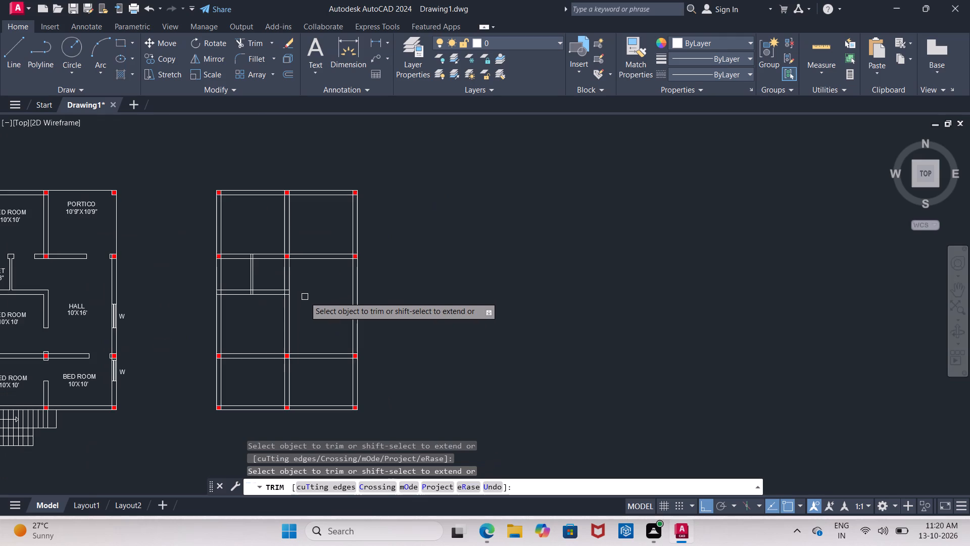
scroll(305, 297, "up", 1)
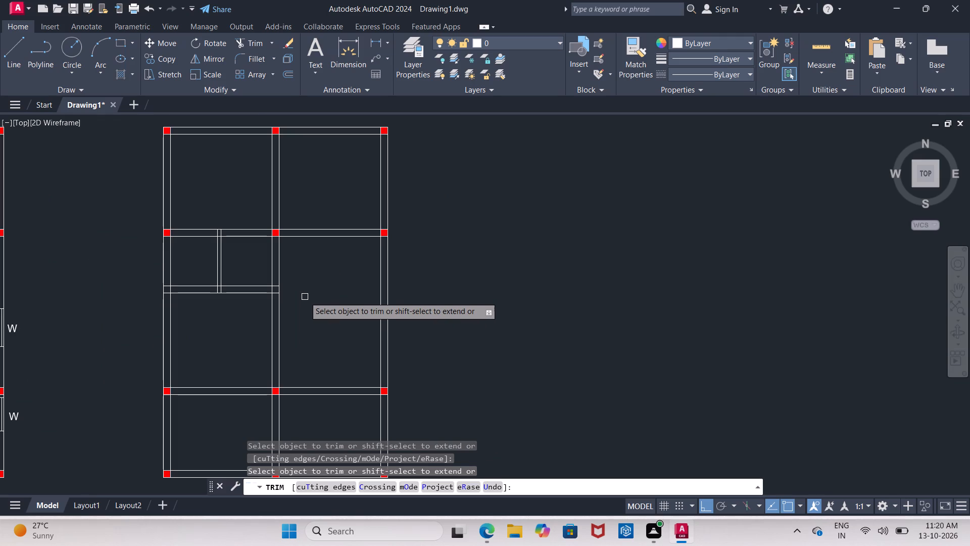
key("Escape")
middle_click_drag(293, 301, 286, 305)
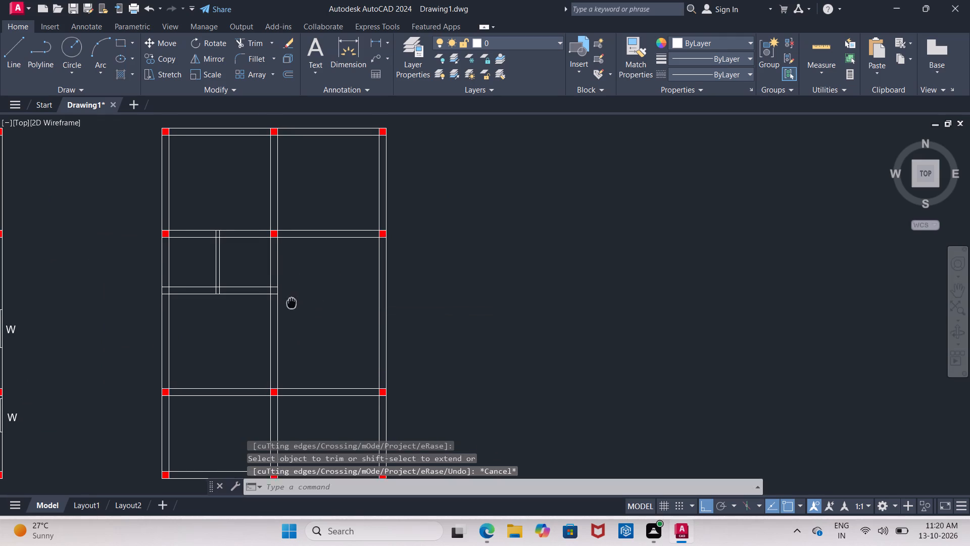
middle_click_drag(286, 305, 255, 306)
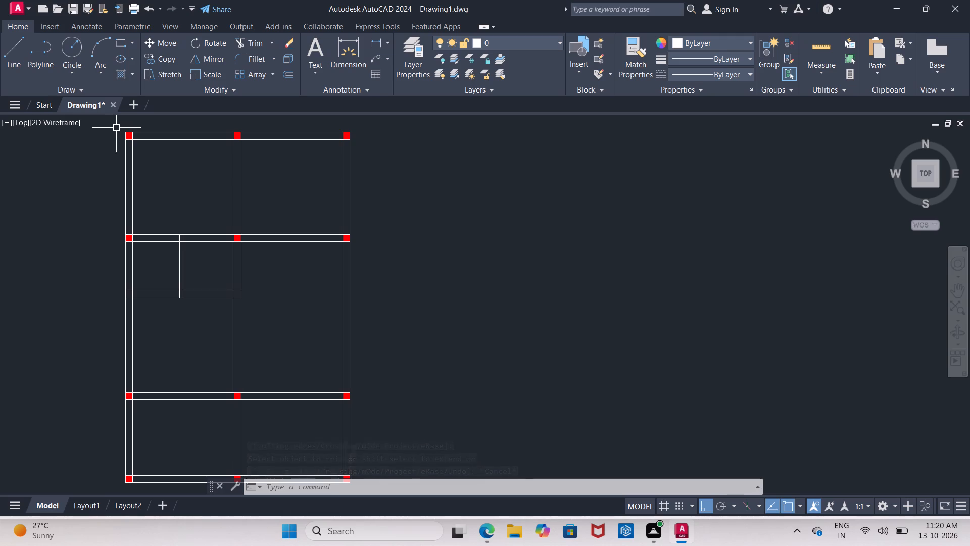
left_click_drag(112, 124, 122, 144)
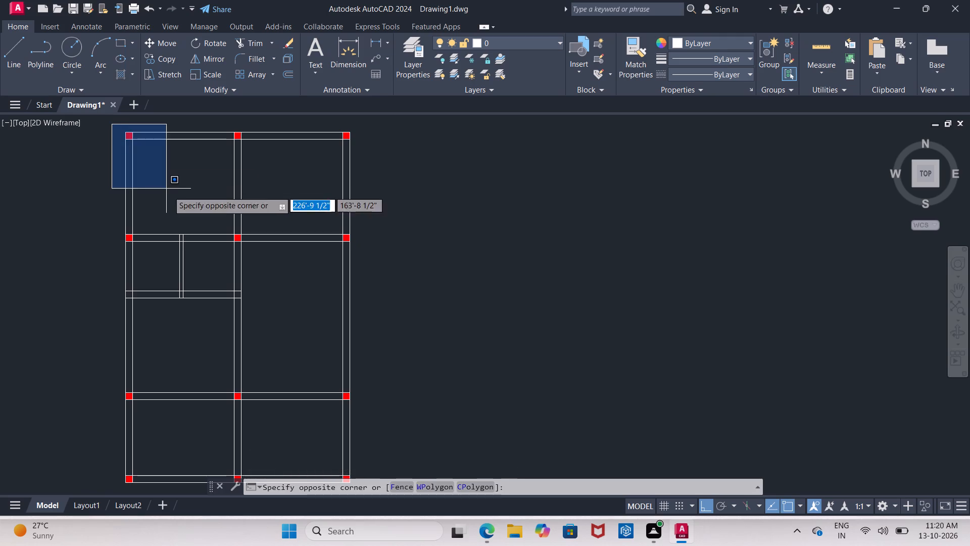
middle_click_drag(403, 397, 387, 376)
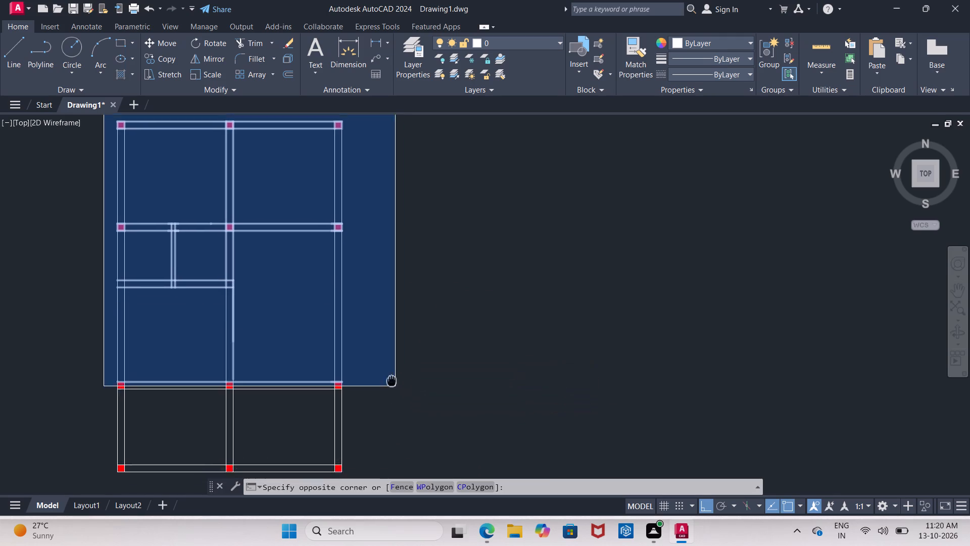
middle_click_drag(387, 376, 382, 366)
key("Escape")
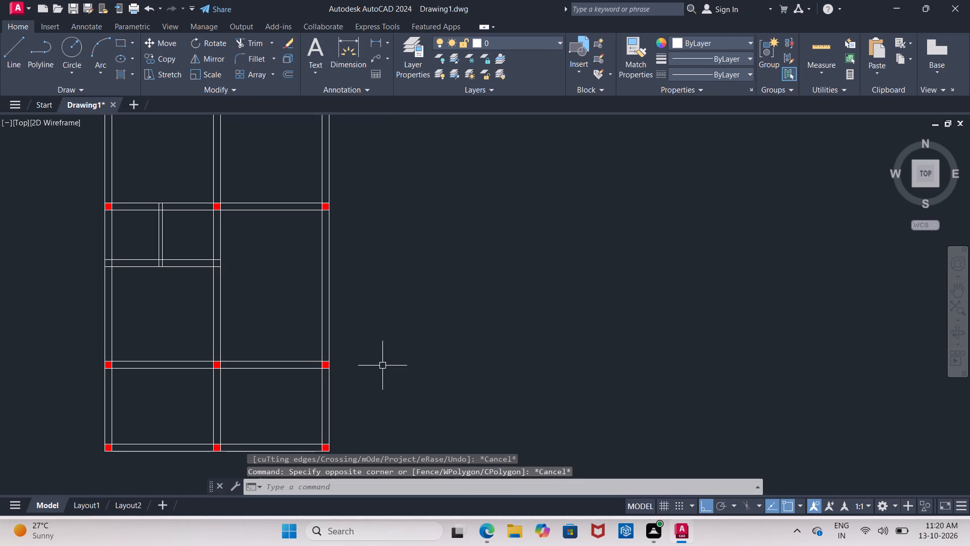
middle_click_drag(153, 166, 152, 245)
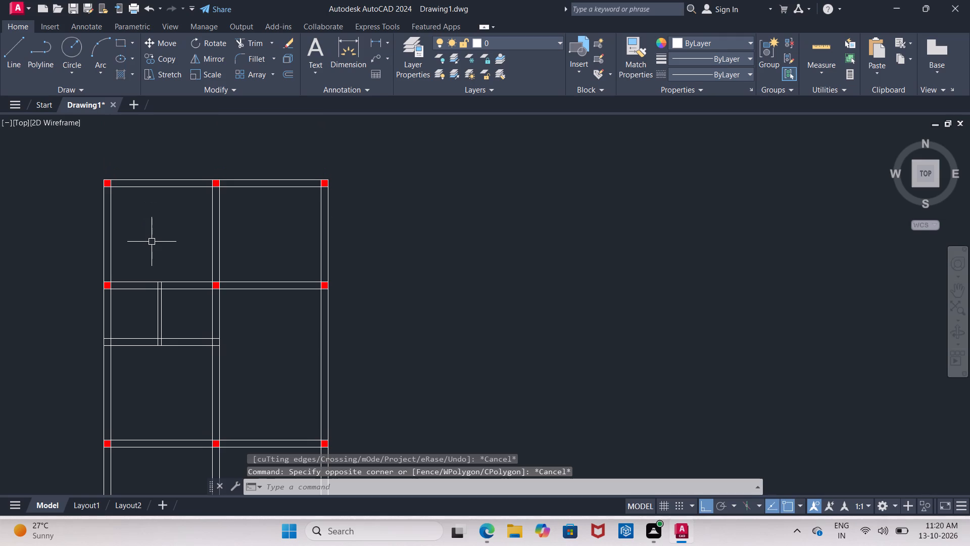
Offset the outer lines of the duplicate's left wall and top wall inward by 4.5" to form their centre lines.
key("o")
key("Return")
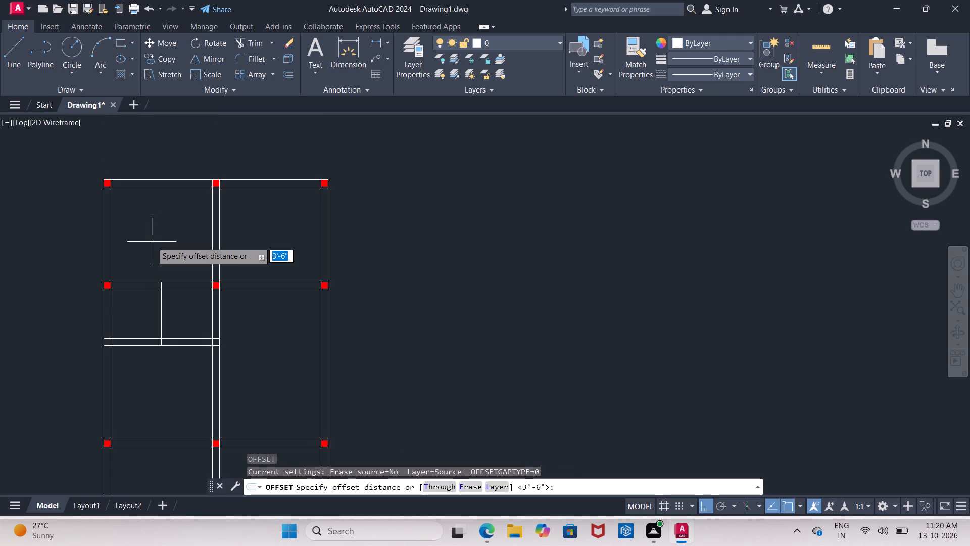
type("4.5\"")
key("Return")
scroll(109, 227, "up", 2)
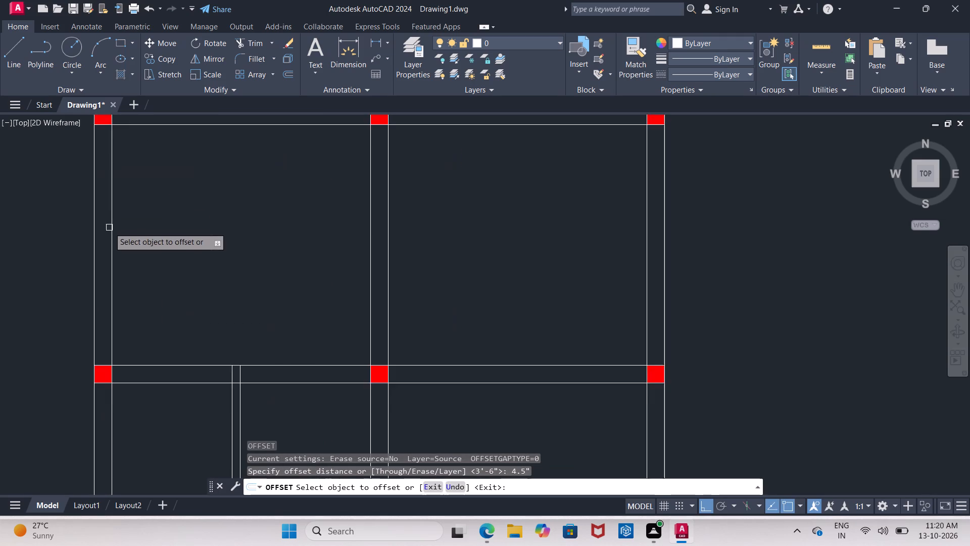
middle_click_drag(109, 227, 105, 195)
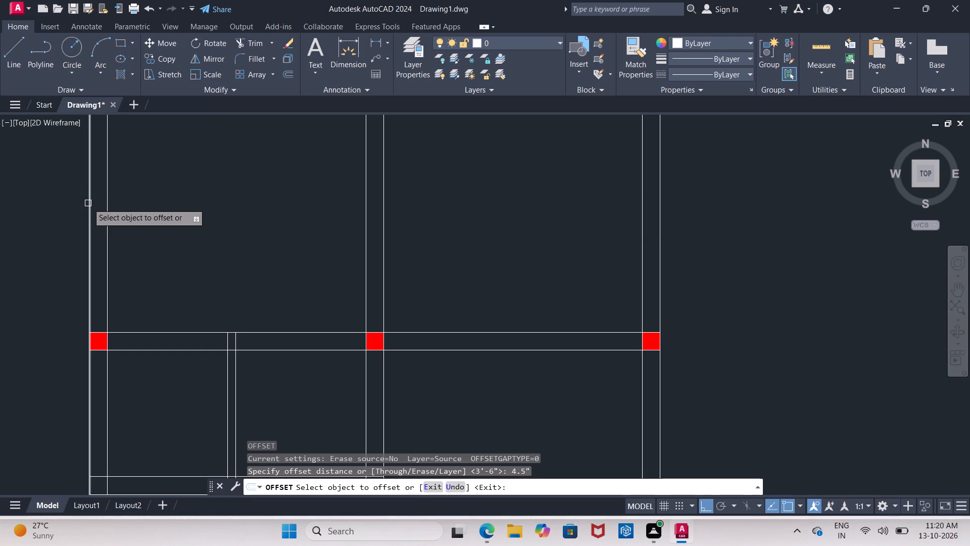
left_click(88, 203)
left_click(94, 207)
scroll(159, 218, "down", 2)
scroll(163, 218, "up", 1)
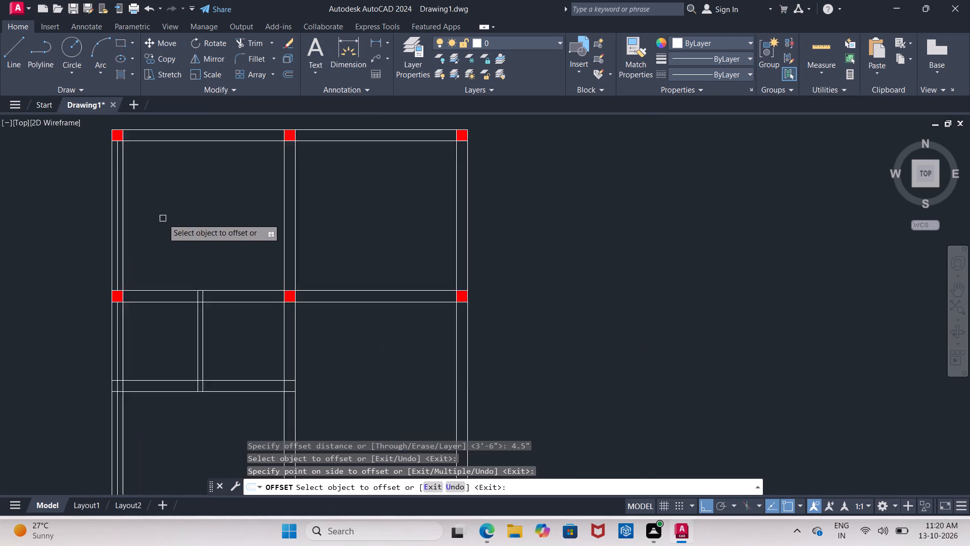
middle_click_drag(163, 218, 132, 240)
scroll(151, 157, "up", 1)
left_click(156, 146)
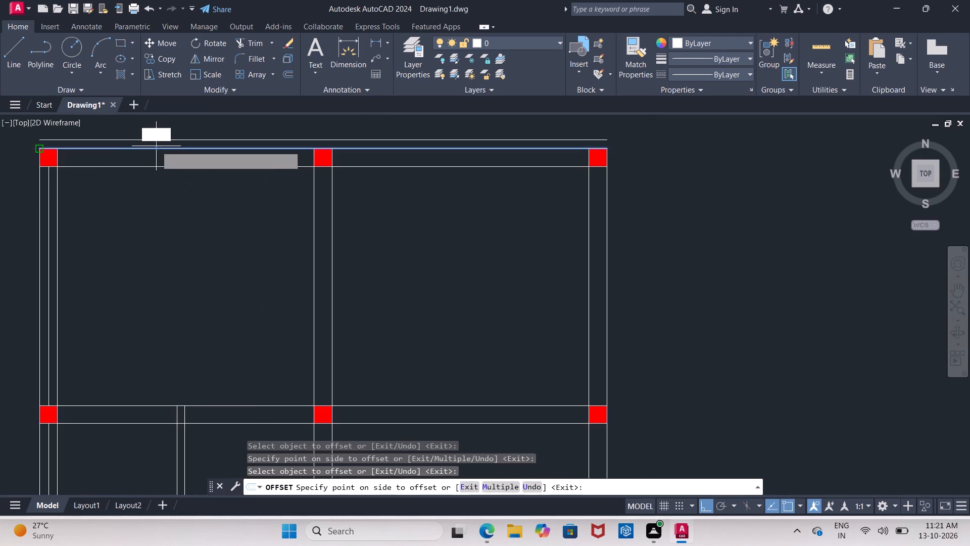
left_click(154, 159)
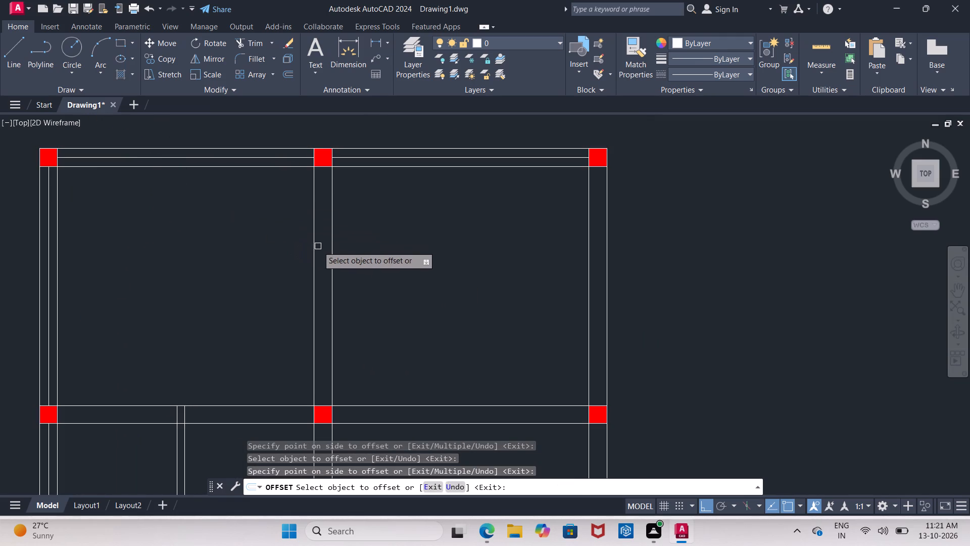
Offset the left lines of the middle and right vertical walls by 4.5" into each wall as centre lines.
left_click(313, 249)
left_click(321, 251)
middle_click_drag(366, 248, 258, 246)
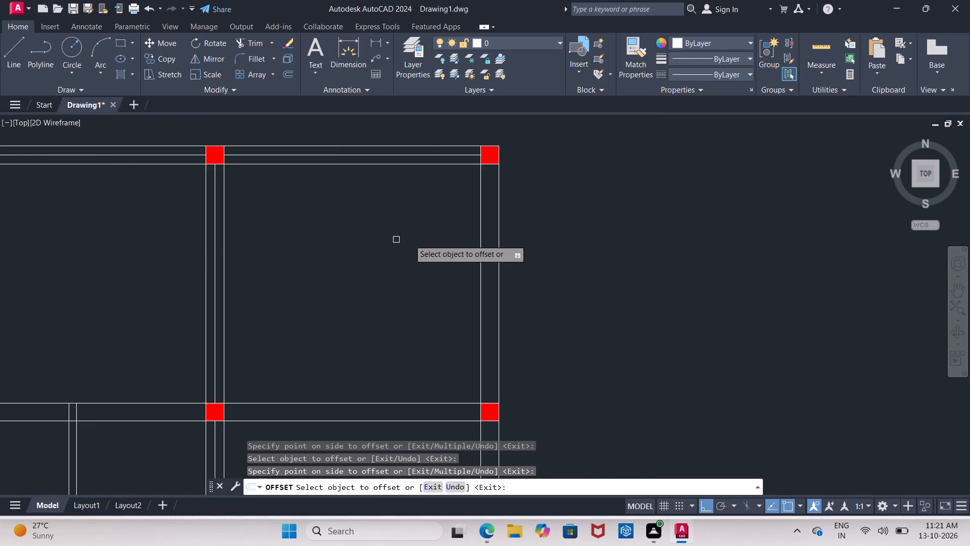
left_click(483, 247)
left_click(493, 250)
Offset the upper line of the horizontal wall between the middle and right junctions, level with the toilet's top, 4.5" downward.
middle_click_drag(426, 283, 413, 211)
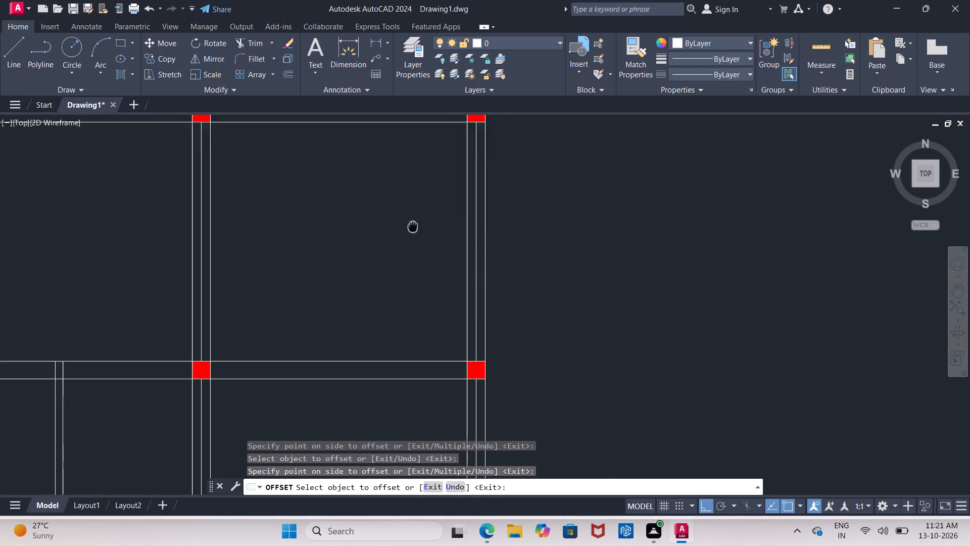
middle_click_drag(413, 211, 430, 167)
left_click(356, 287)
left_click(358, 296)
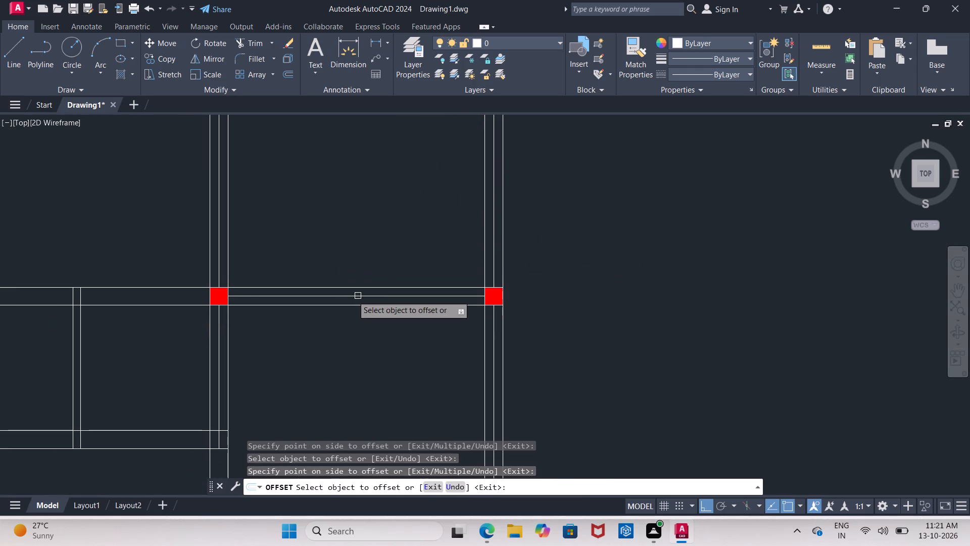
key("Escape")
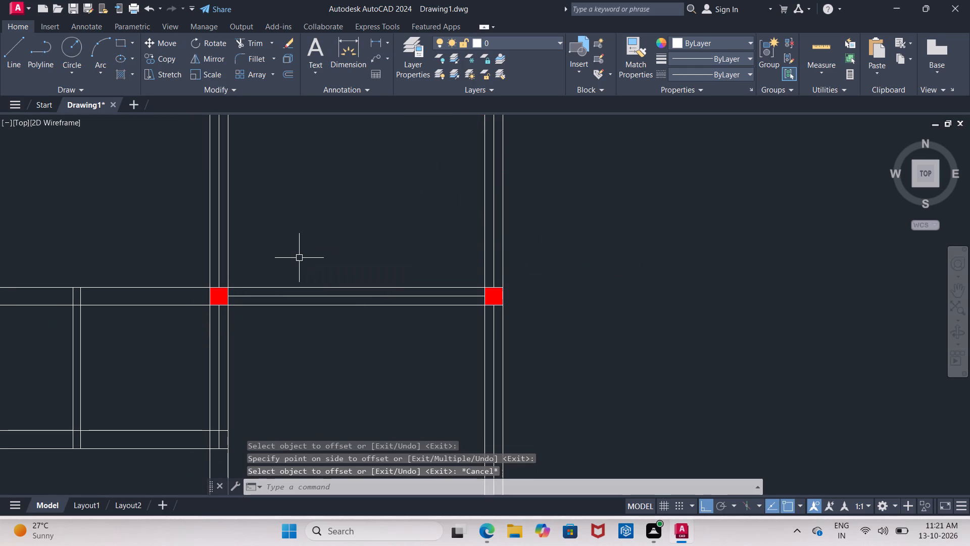
Extend the upper and lower lines of the horizontal wall above the toilet leftward across the middle junction toward the left outer wall.
key("e")
key("x")
left_click(345, 285)
left_click(297, 289)
left_click(278, 287)
left_click(268, 289)
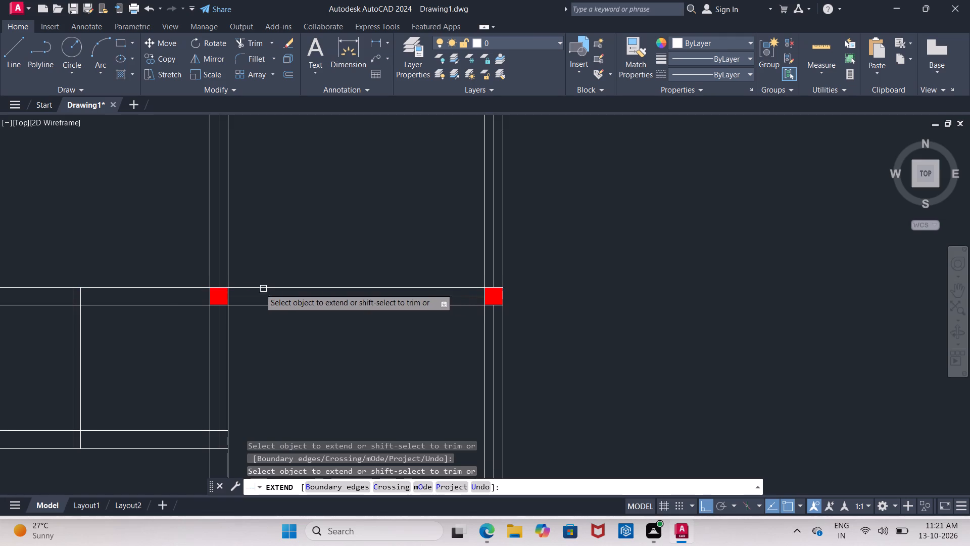
left_click(161, 288)
middle_click_drag(152, 289, 273, 277)
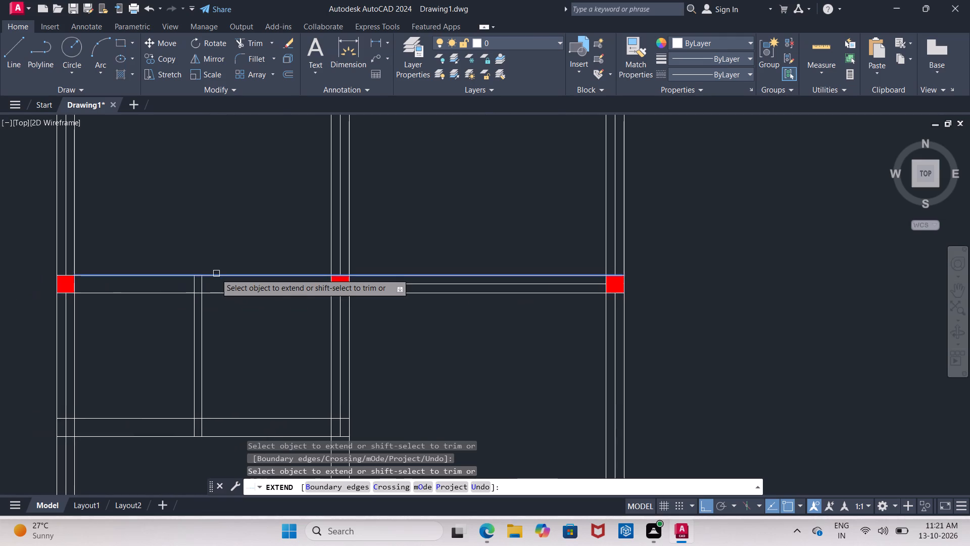
left_click(216, 274)
left_click(164, 276)
left_click(158, 276)
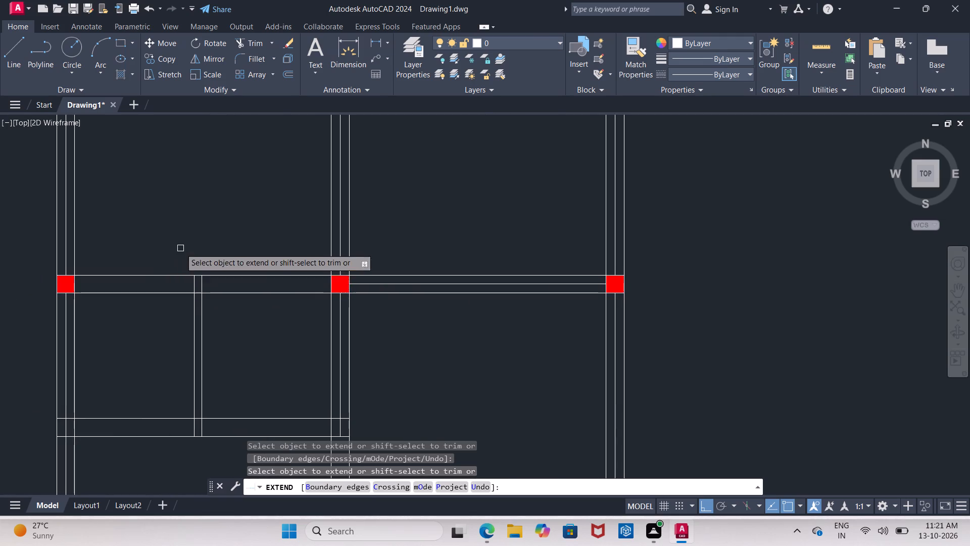
double_click(162, 291)
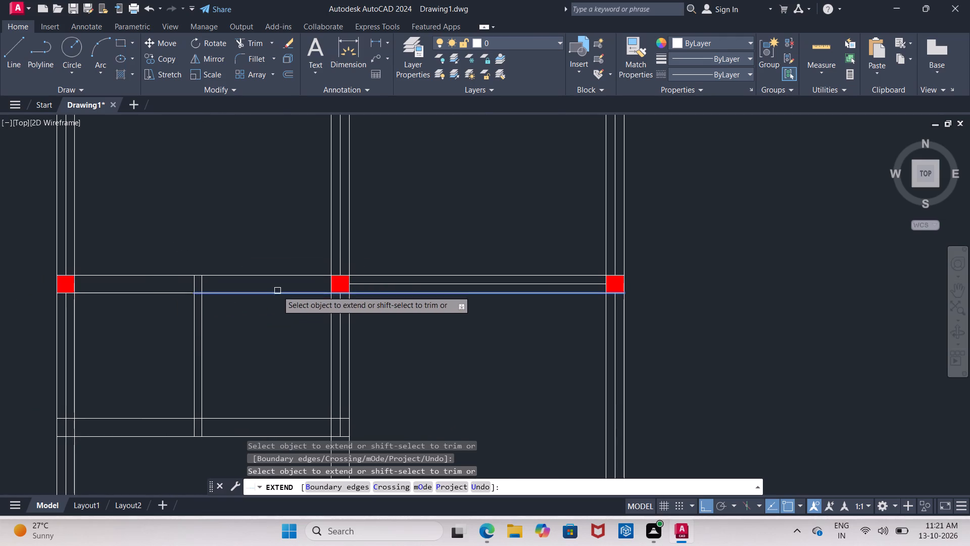
key("Escape")
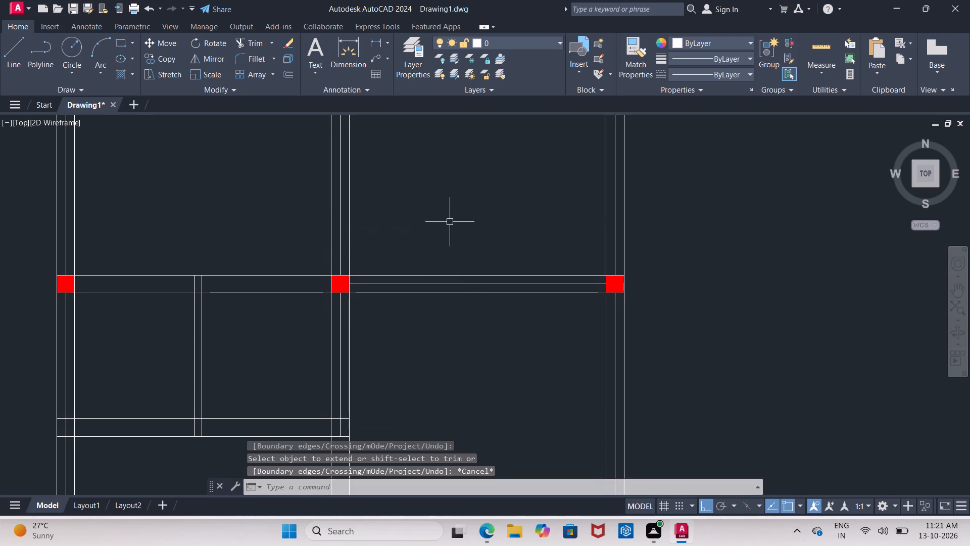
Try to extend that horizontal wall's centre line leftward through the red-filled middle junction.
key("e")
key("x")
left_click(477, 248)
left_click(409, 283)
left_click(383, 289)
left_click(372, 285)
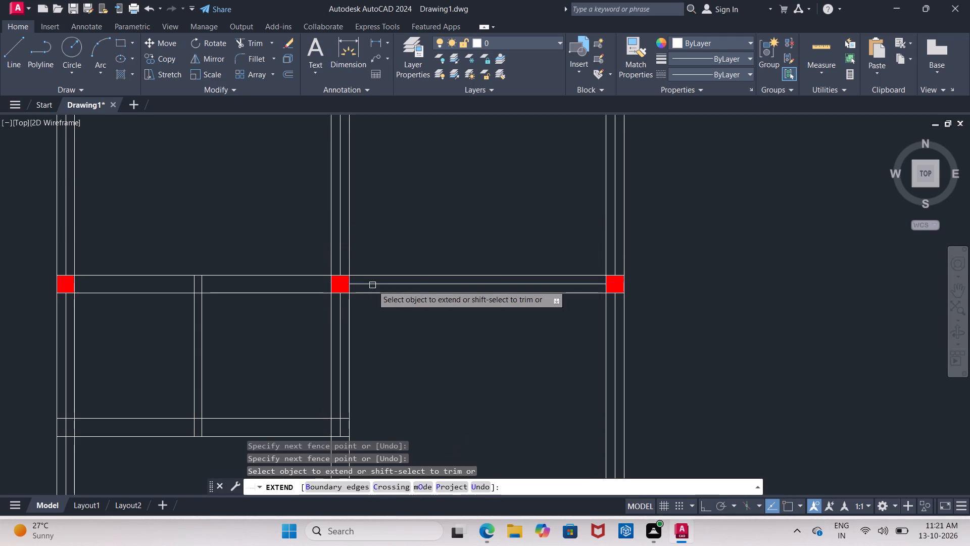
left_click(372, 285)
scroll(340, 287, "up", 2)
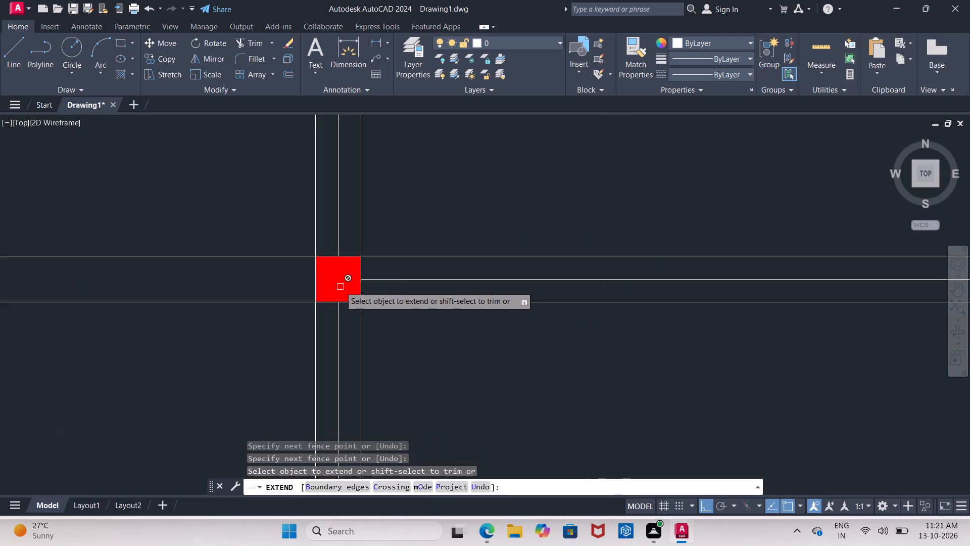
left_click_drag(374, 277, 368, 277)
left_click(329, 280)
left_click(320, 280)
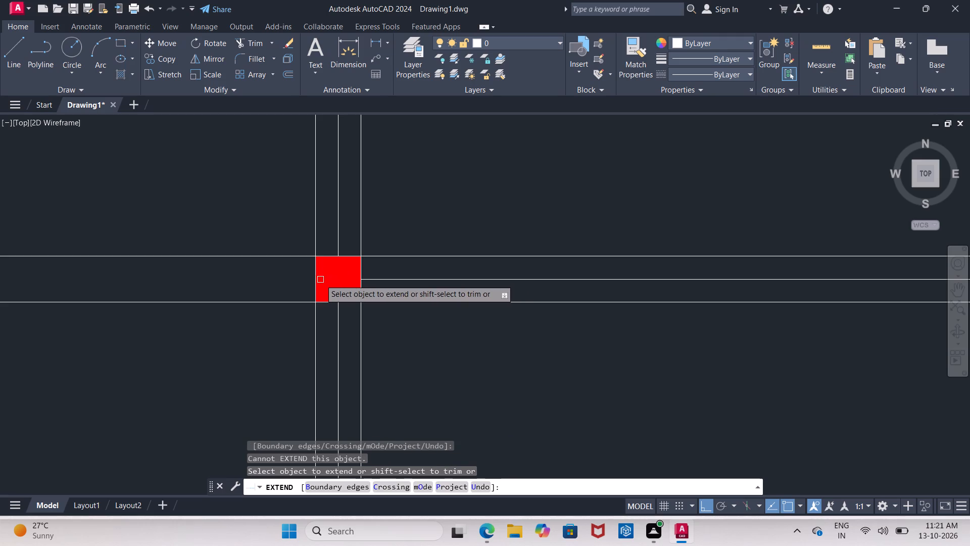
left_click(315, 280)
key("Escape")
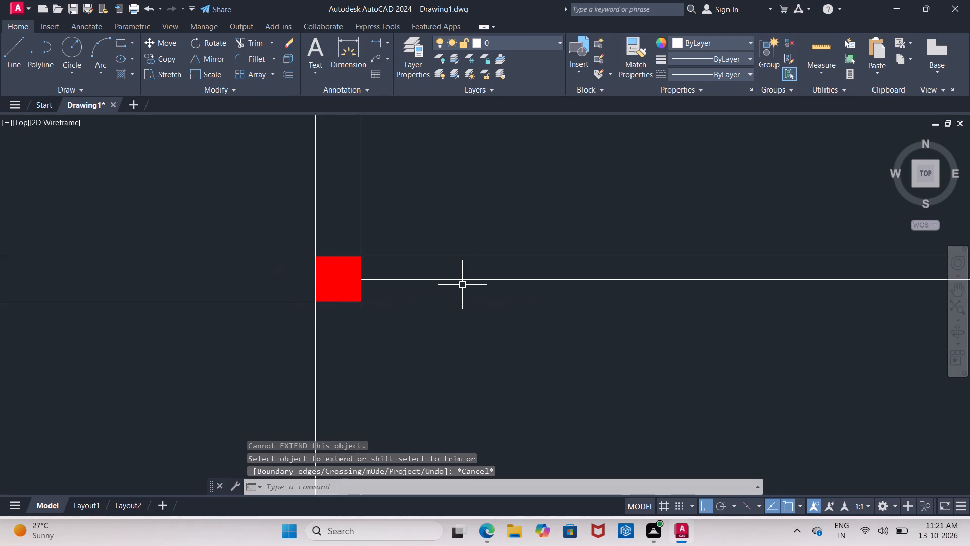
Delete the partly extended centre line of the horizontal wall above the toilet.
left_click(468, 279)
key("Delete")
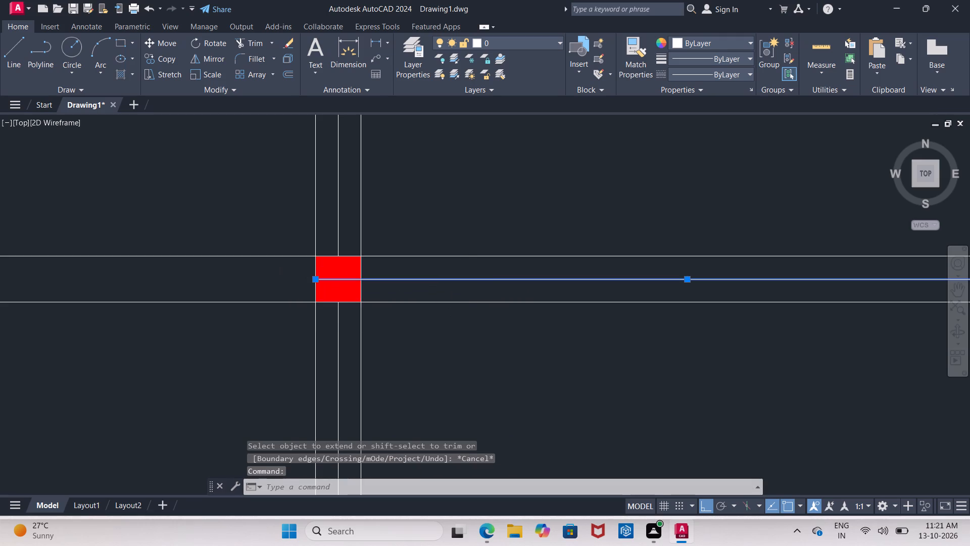
Offset the full-length upper line of the horizontal wall above the toilet 4.5" downward as its centre line.
key("o")
key("Return")
type("4.5\"")
key("Return")
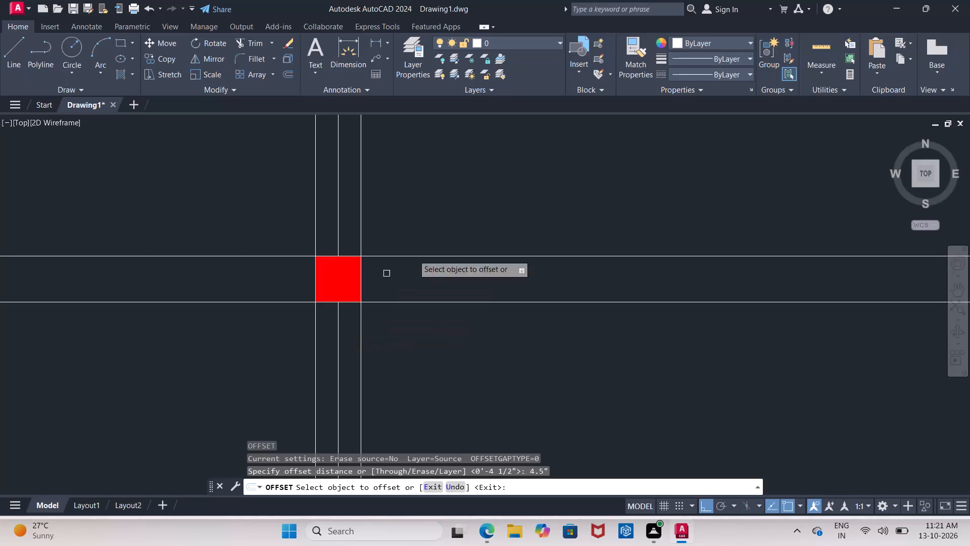
left_click_drag(452, 254, 452, 260)
left_click(447, 277)
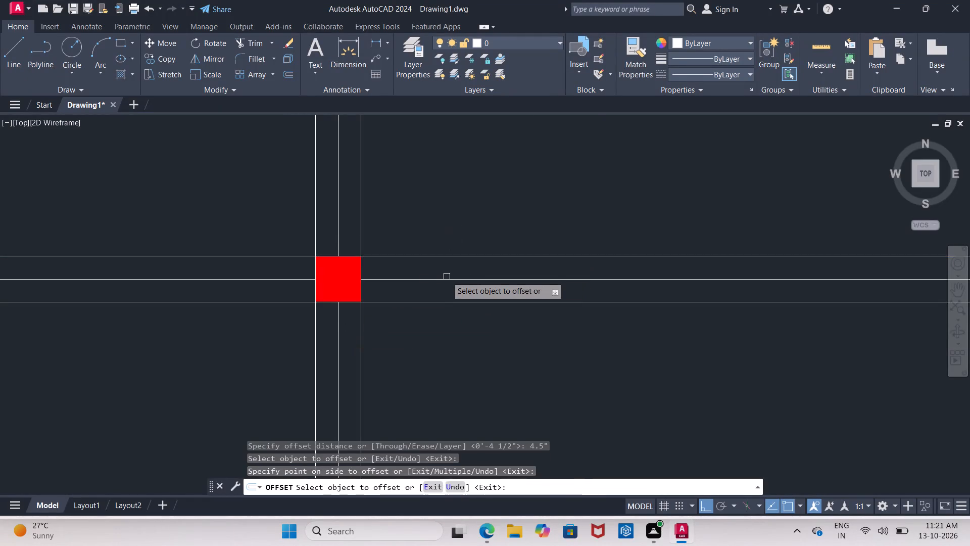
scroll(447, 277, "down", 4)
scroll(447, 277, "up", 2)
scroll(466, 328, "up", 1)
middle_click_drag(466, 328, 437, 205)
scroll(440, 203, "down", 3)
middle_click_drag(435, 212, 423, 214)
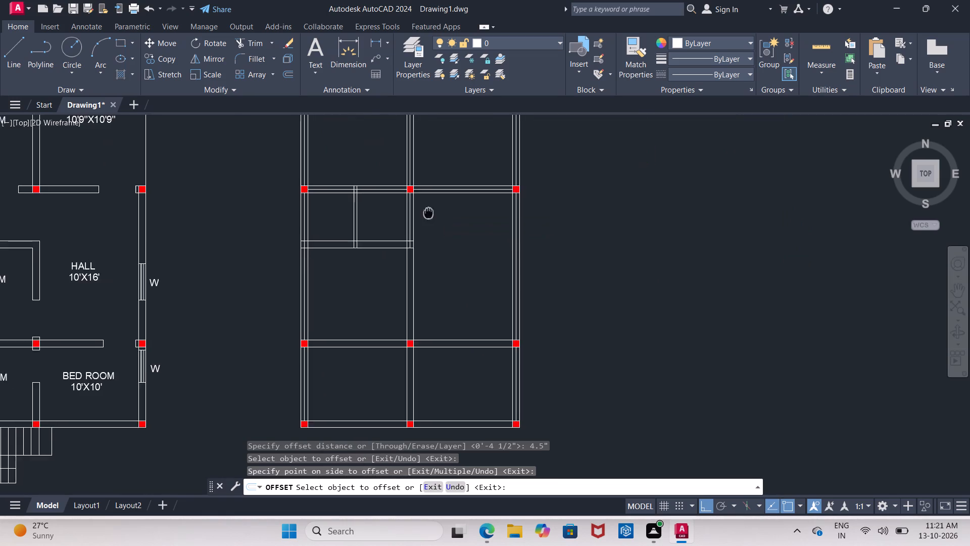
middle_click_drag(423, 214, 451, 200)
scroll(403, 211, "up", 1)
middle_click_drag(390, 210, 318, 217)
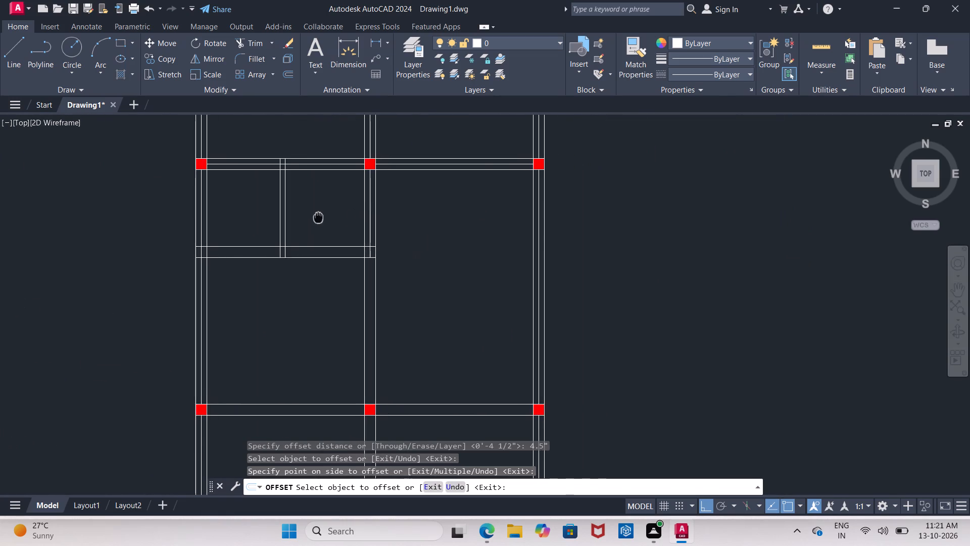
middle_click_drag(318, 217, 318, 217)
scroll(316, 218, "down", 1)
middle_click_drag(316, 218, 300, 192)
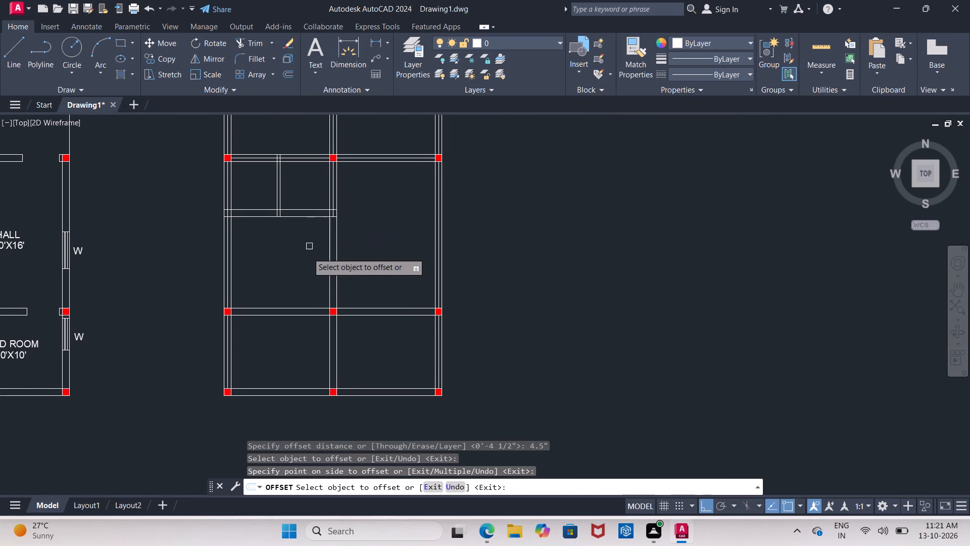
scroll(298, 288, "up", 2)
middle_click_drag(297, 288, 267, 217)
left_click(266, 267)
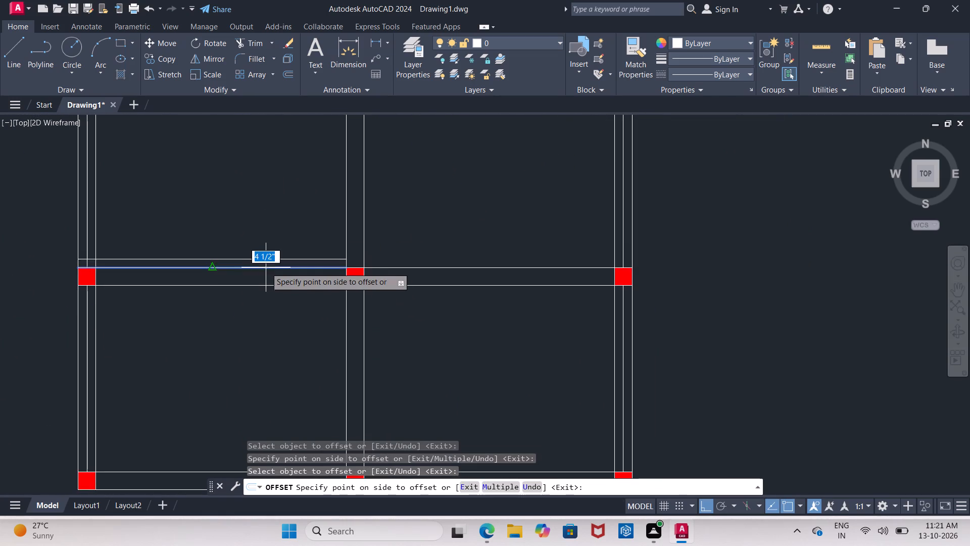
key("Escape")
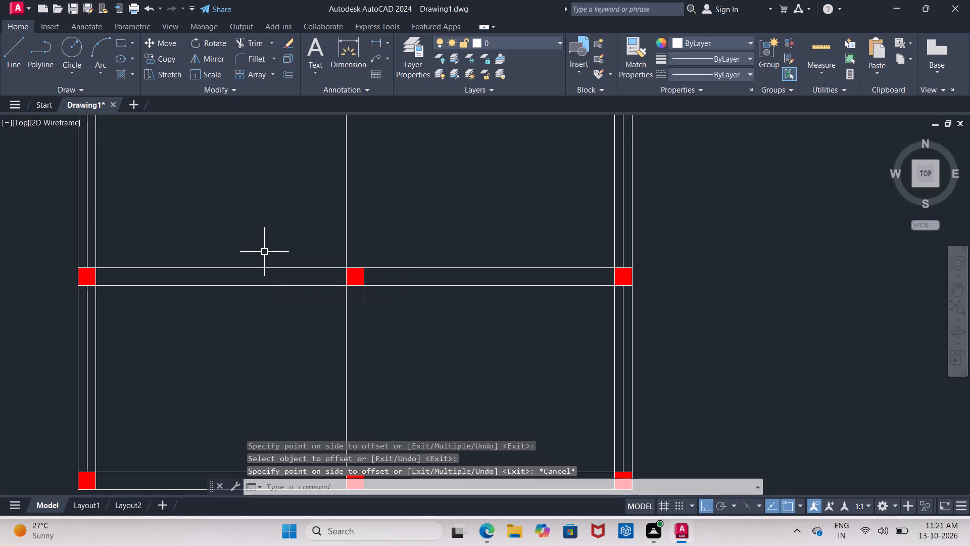
Extend the upper and lower lines of the horizontal wall below the toilet room's lower space rightward across the middle junction to the right outer wall.
type("EX")
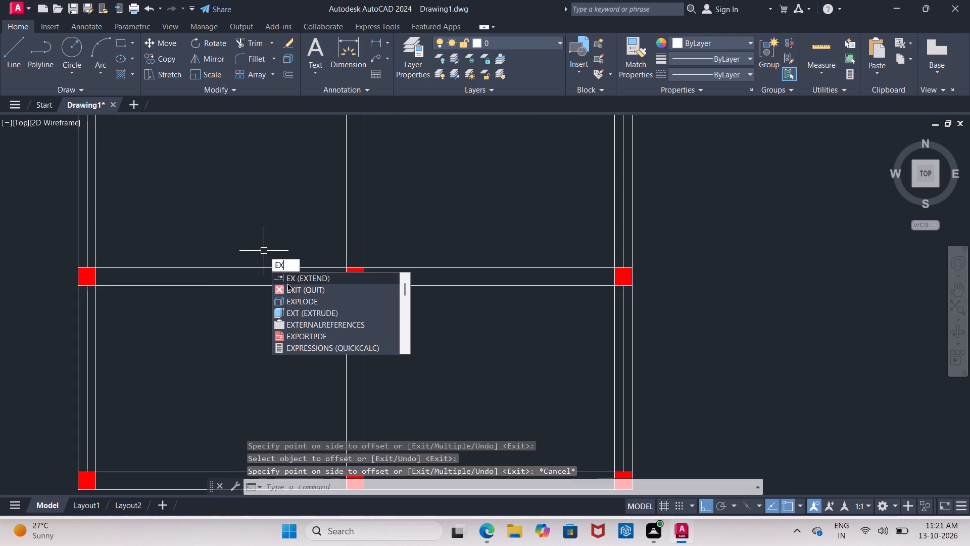
left_click(287, 279)
left_click_drag(284, 269, 292, 268)
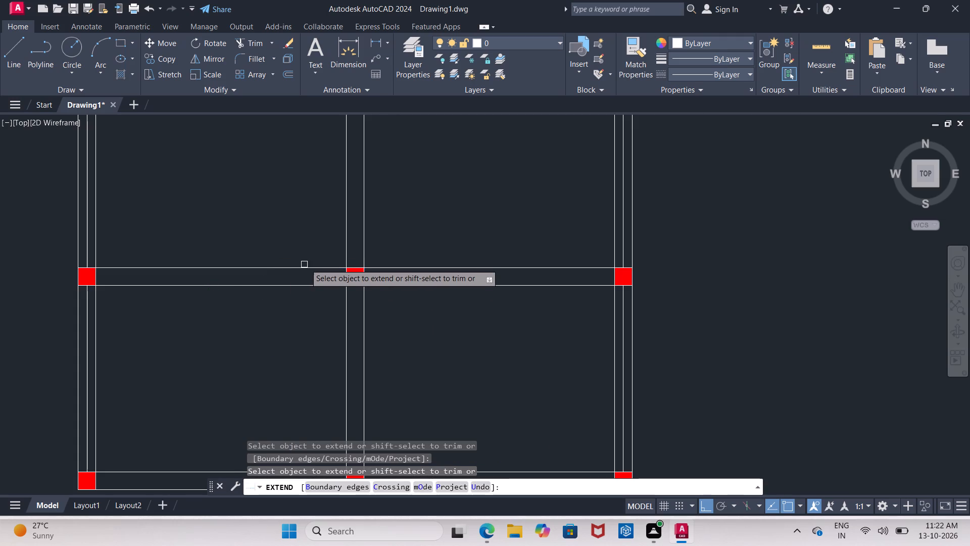
left_click(312, 267)
left_click(329, 265)
left_click(324, 266)
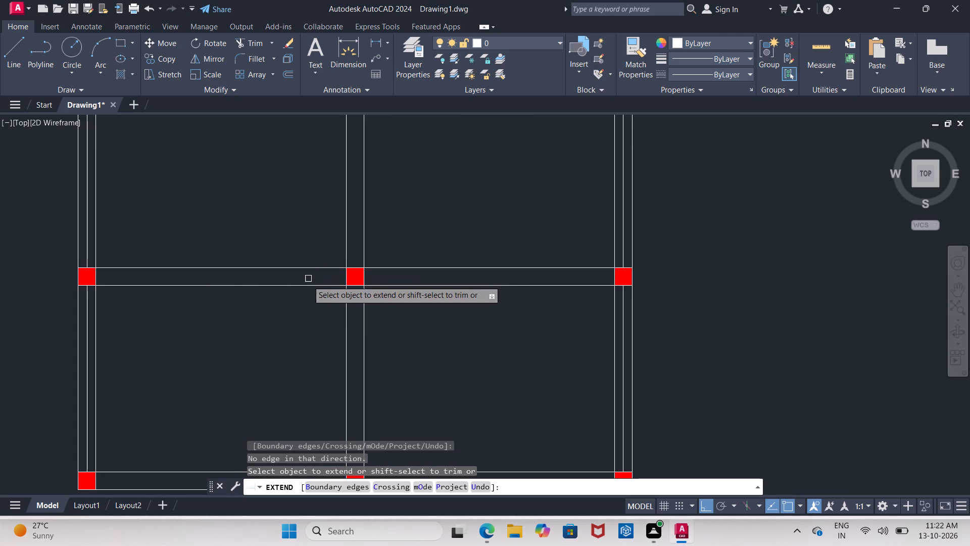
left_click(306, 287)
left_click_drag(306, 287, 319, 287)
double_click(324, 287)
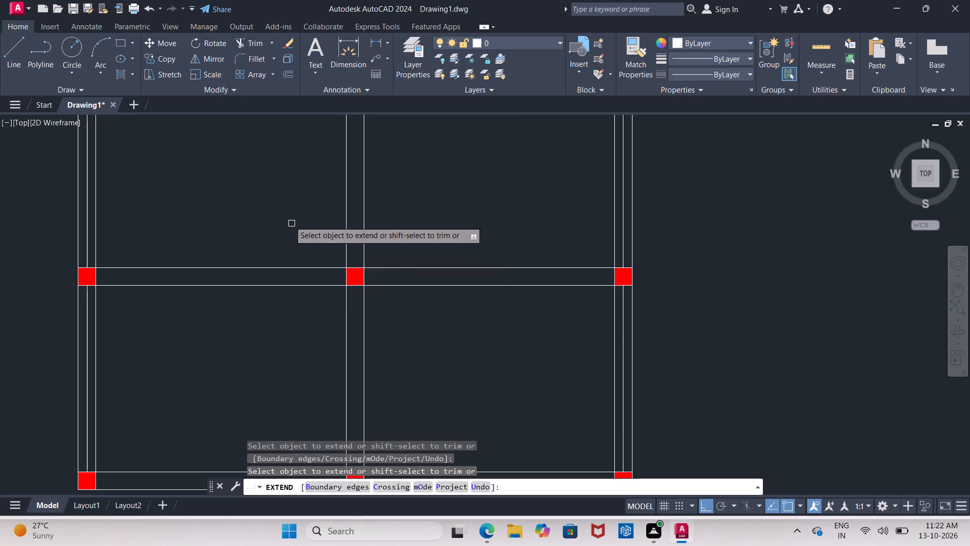
key("Escape")
Offset the upper line of the horizontal wall just above the bottom wall 4.5" downward as its centre line.
key("o")
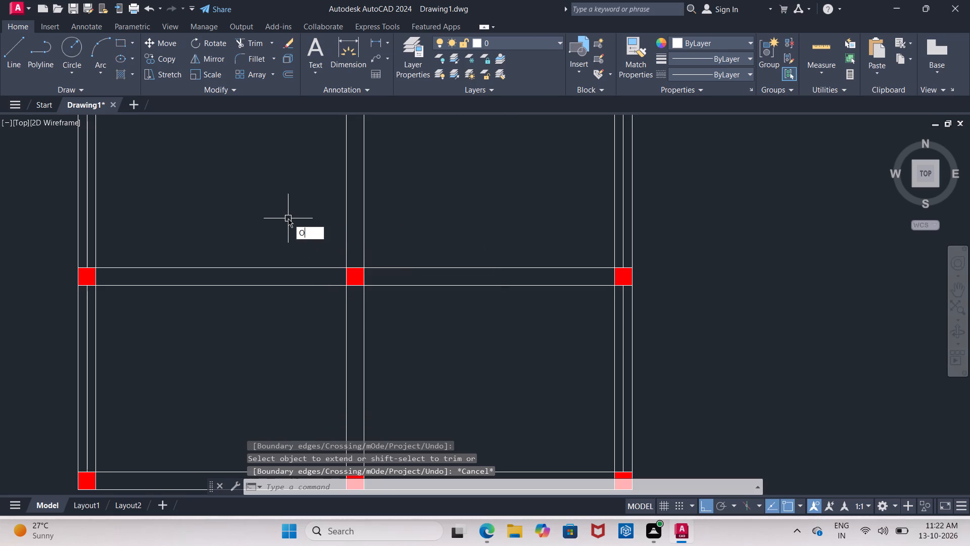
key("Return")
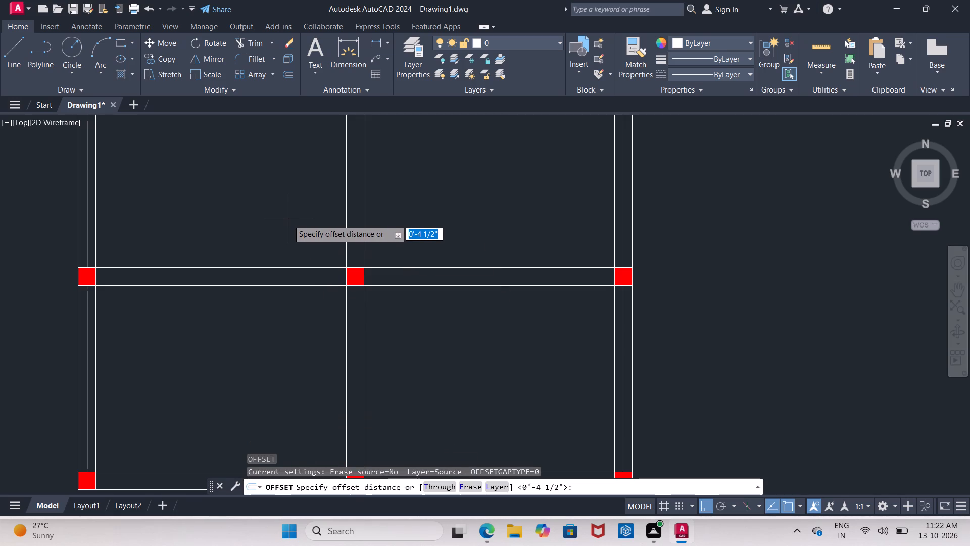
key("Return")
left_click(252, 265)
left_click(255, 274)
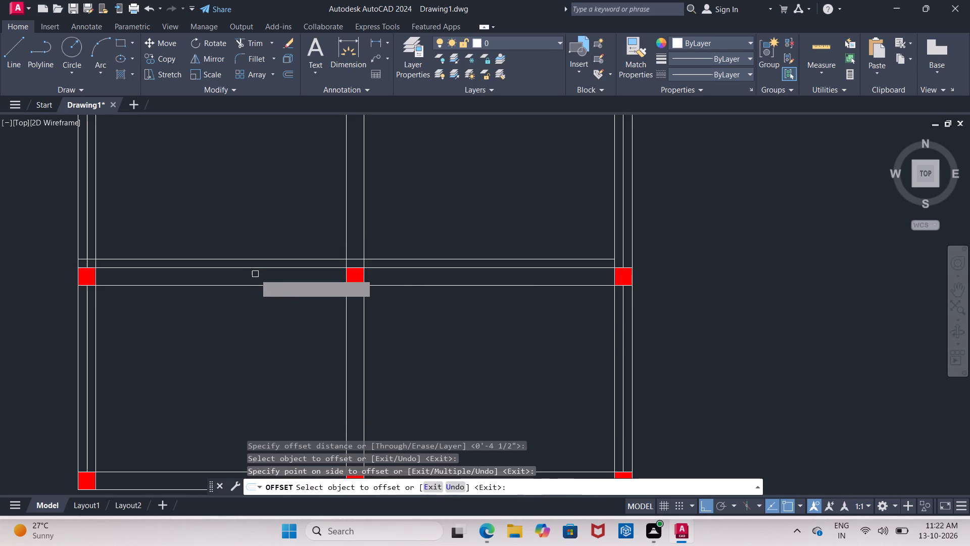
left_click(261, 270)
left_click(262, 280)
Offset the upper line of the bottom outer wall 4.5" downward as its centre line.
middle_click_drag(268, 319, 237, 160)
left_click(241, 313)
left_click(246, 329)
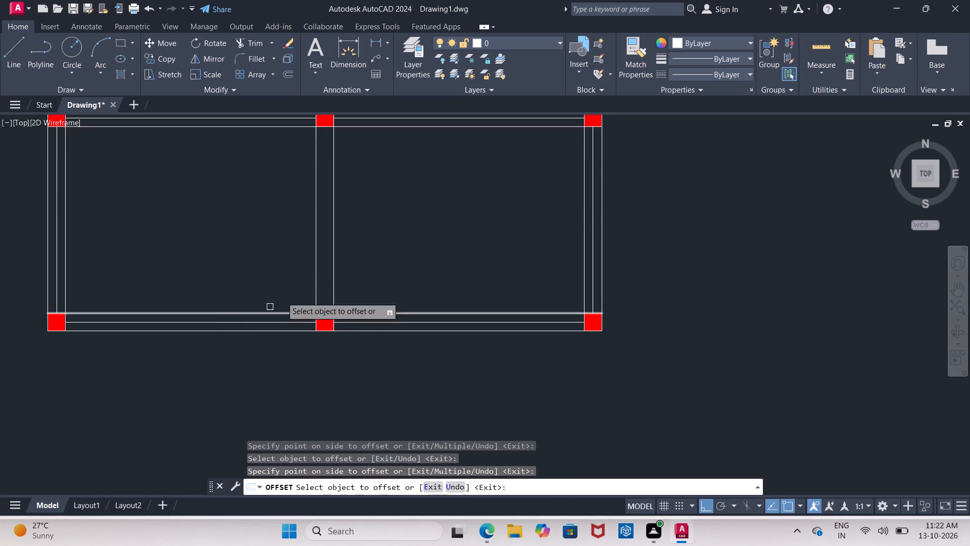
middle_click_drag(307, 245, 280, 338)
scroll(278, 330, "down", 2)
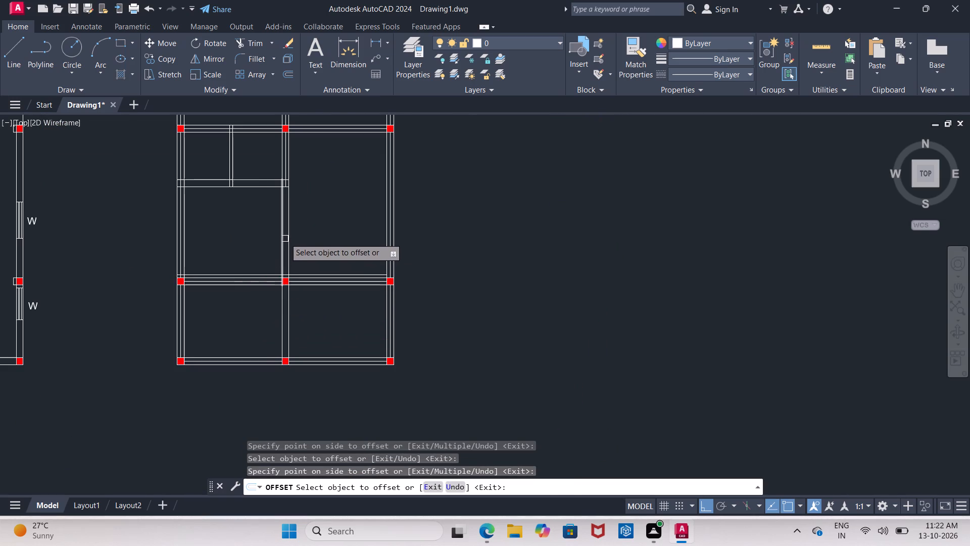
key("Escape")
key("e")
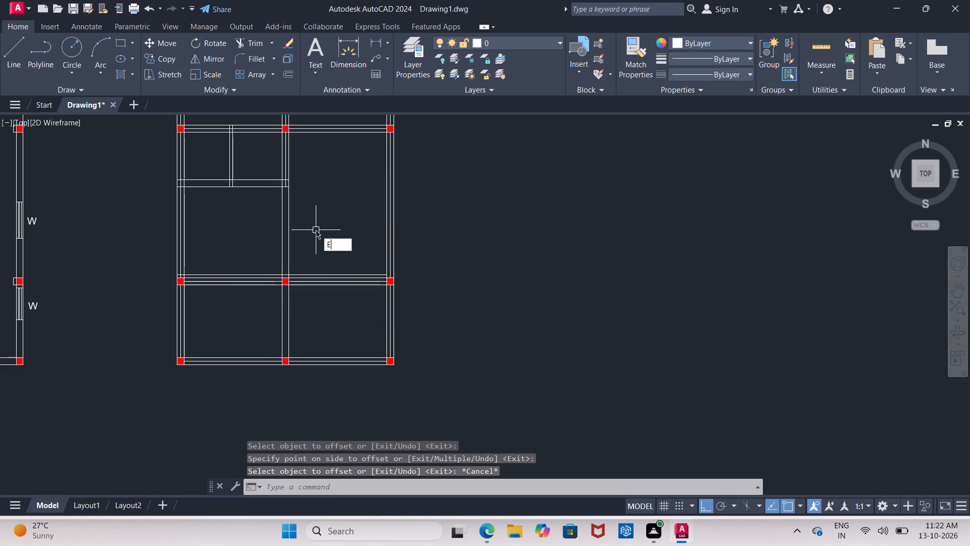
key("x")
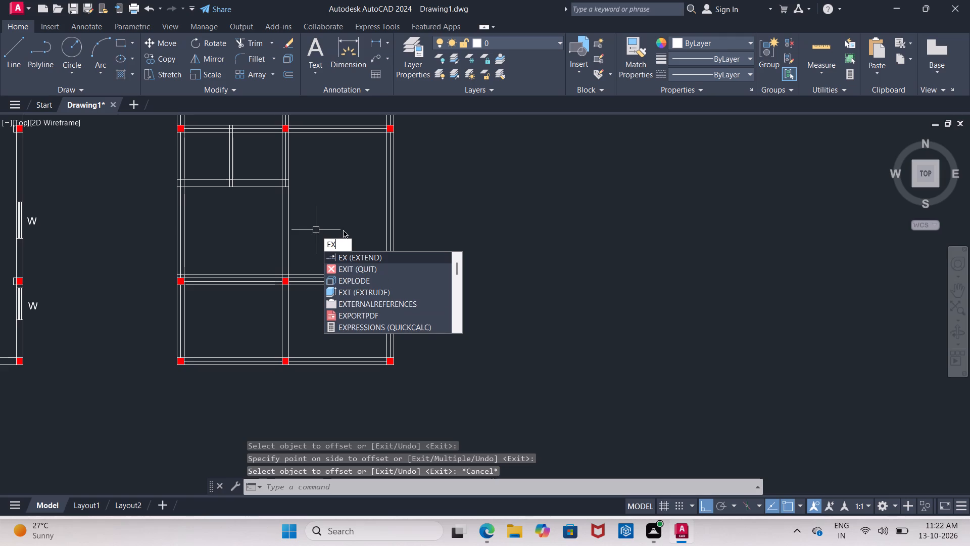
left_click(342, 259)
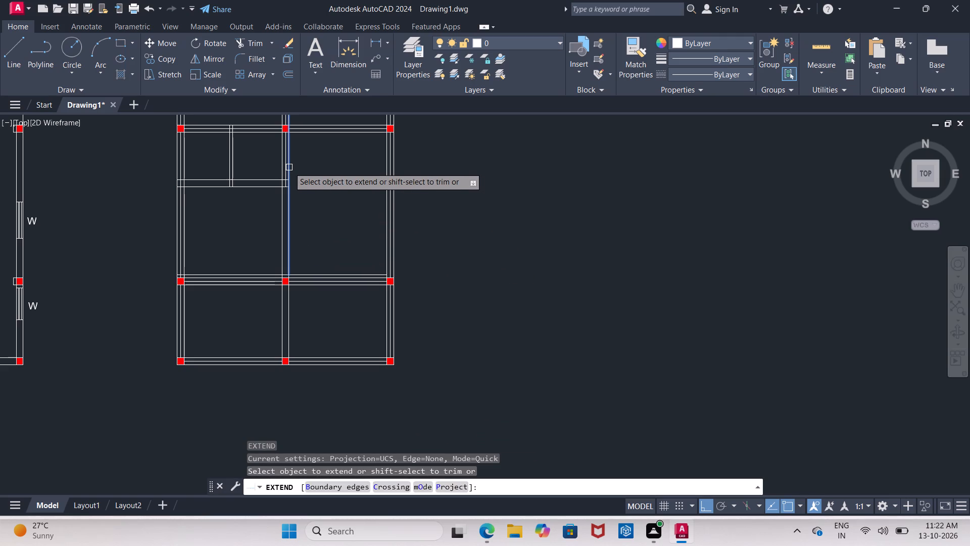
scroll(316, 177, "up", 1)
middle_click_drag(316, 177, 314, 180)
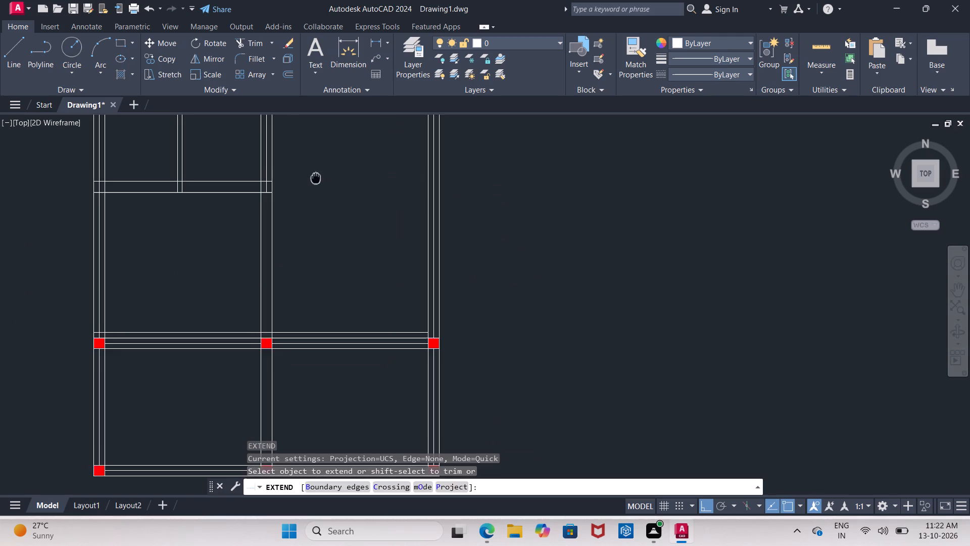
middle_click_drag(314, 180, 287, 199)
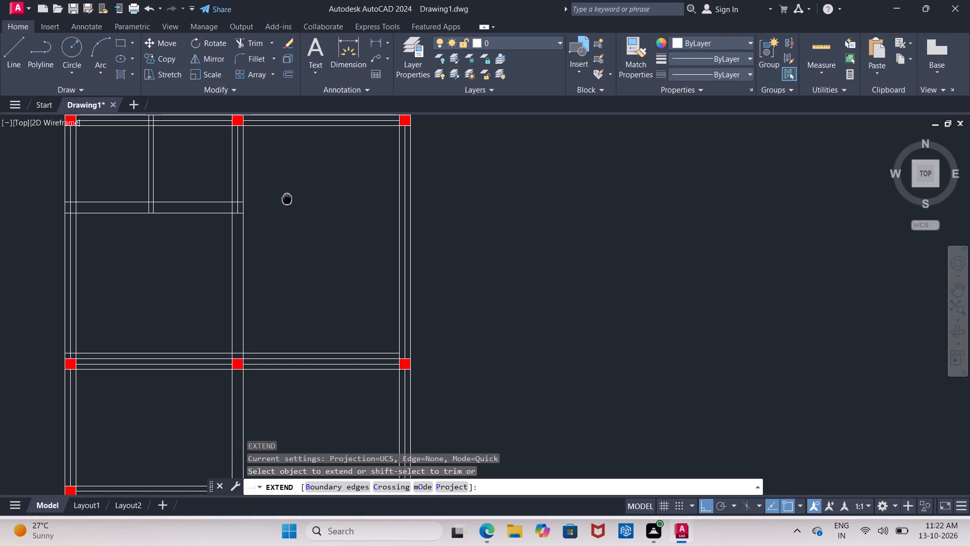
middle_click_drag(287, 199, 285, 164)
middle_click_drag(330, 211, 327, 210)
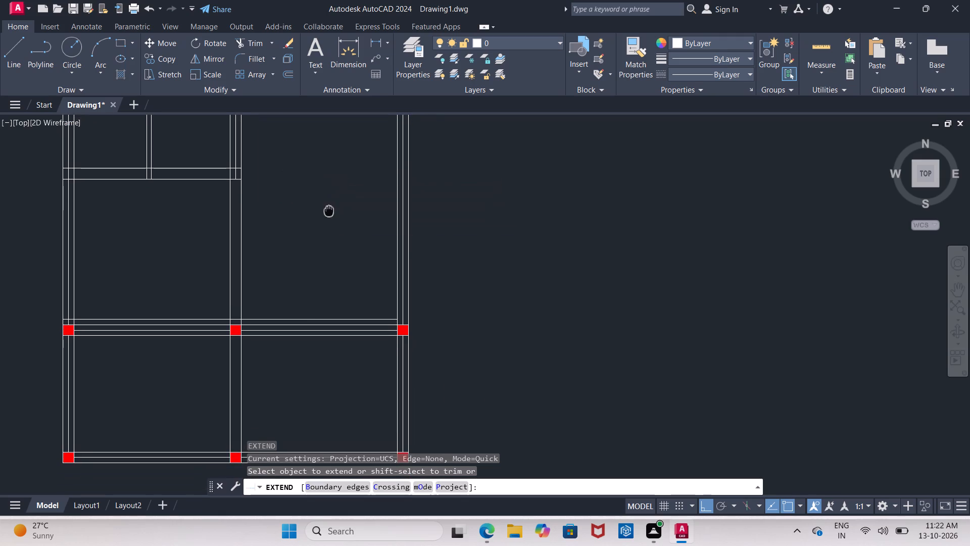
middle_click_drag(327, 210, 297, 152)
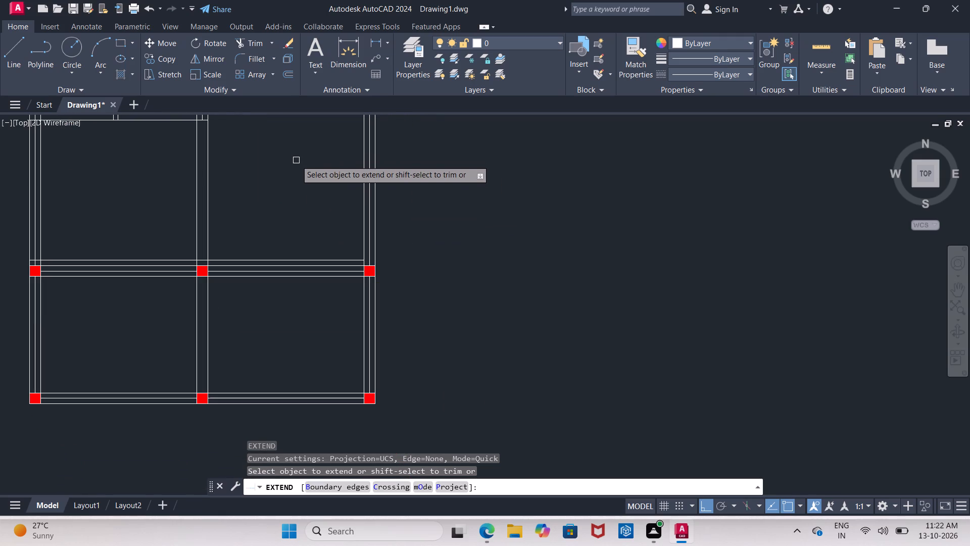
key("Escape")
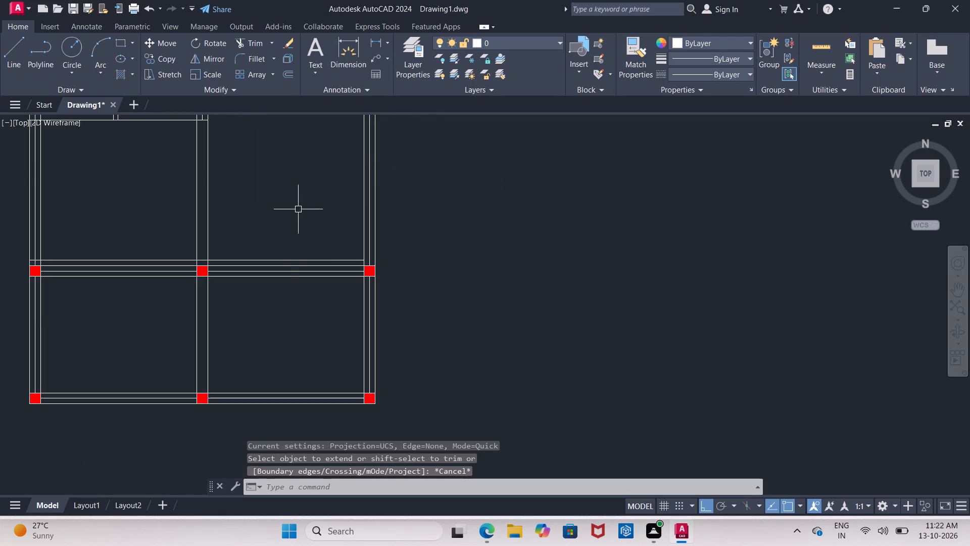
Delete the stray offset line lying just above the horizontal wall over the bottom wall.
double_click(290, 258)
key("Delete")
Delete the upper and lower wall lines of the horizontal wall just above the bottom wall, including the overlapping segments, keeping its centre line.
scroll(308, 258, "down", 2)
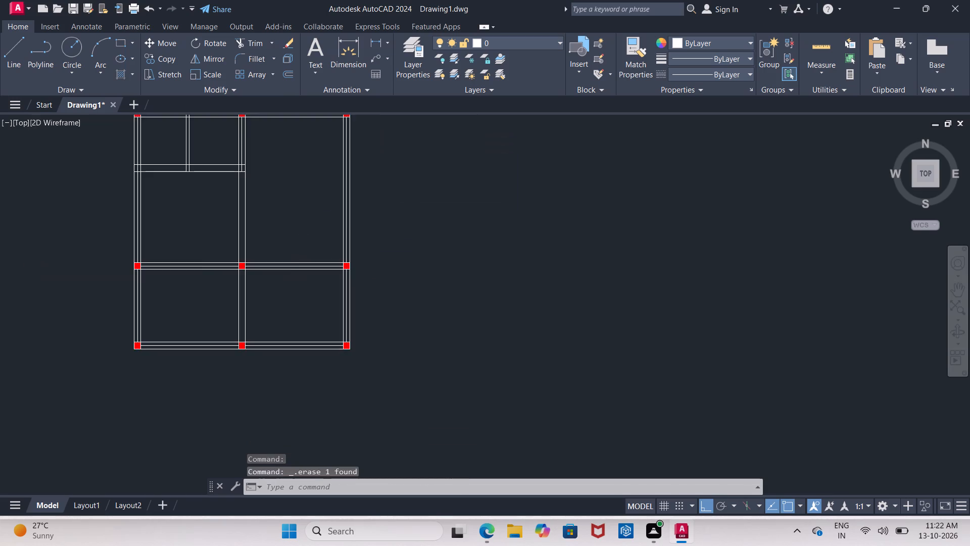
scroll(314, 245, "down", 1)
scroll(313, 239, "up", 4)
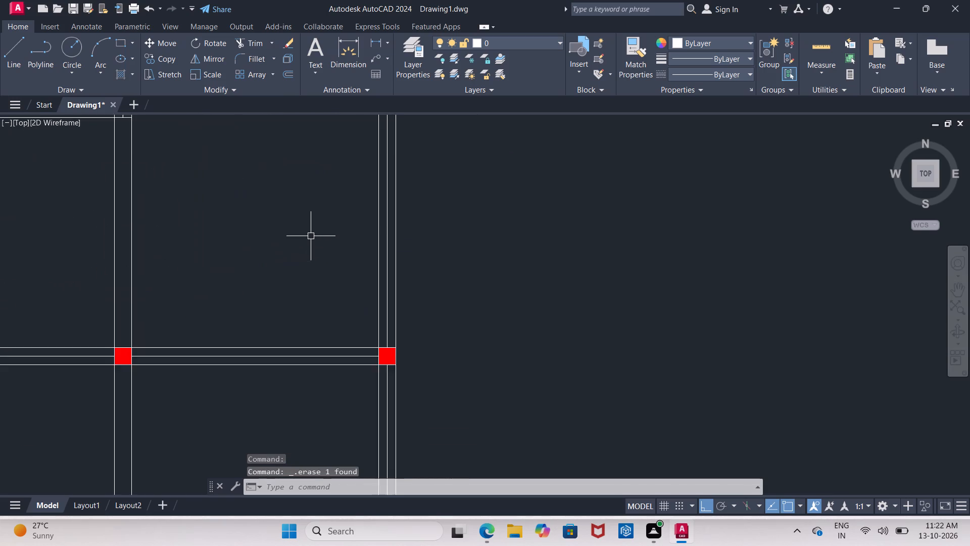
middle_click_drag(311, 236, 327, 125)
left_click(310, 257)
left_click(312, 253)
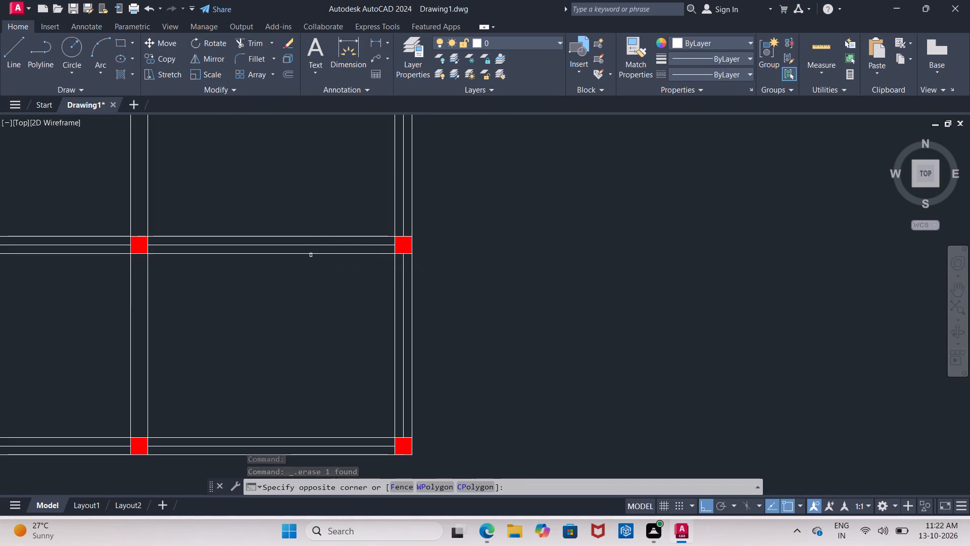
left_click(312, 253)
key("Escape")
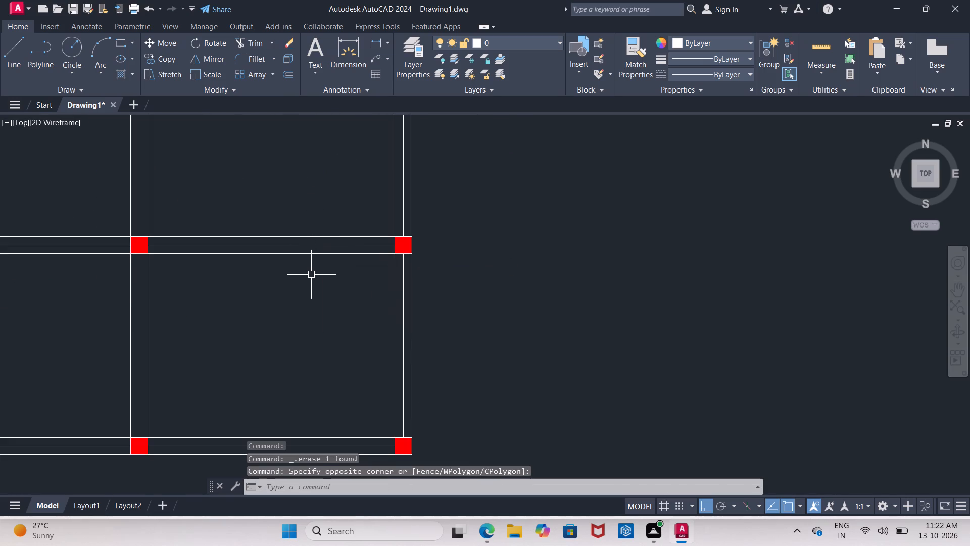
left_click(311, 254)
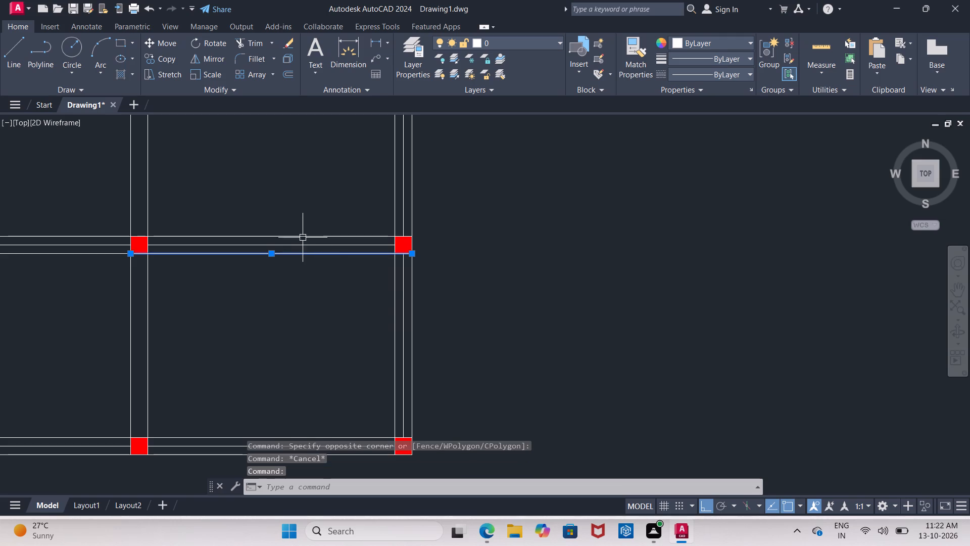
left_click(302, 236)
left_click(95, 254)
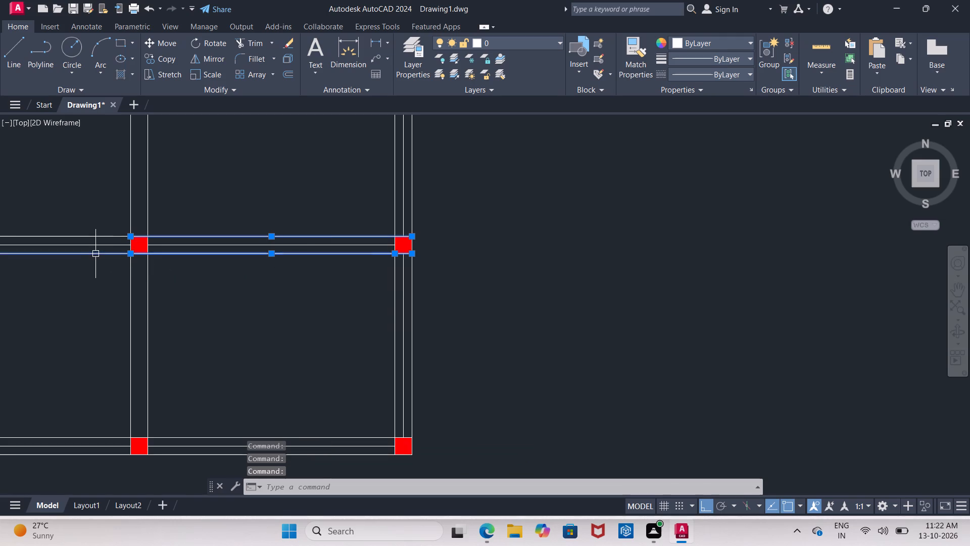
left_click(93, 235)
scroll(100, 237, "down", 3)
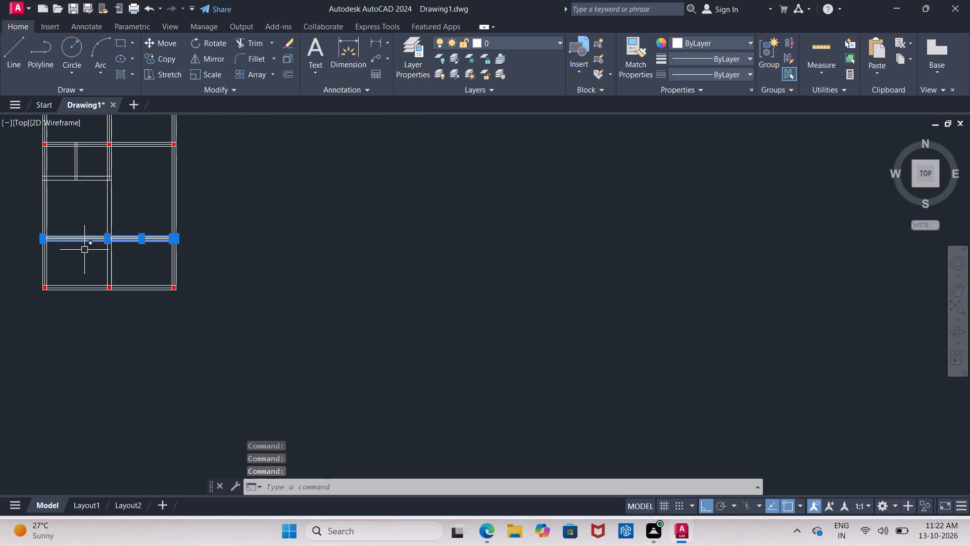
middle_click_drag(86, 251, 109, 259)
key("Delete")
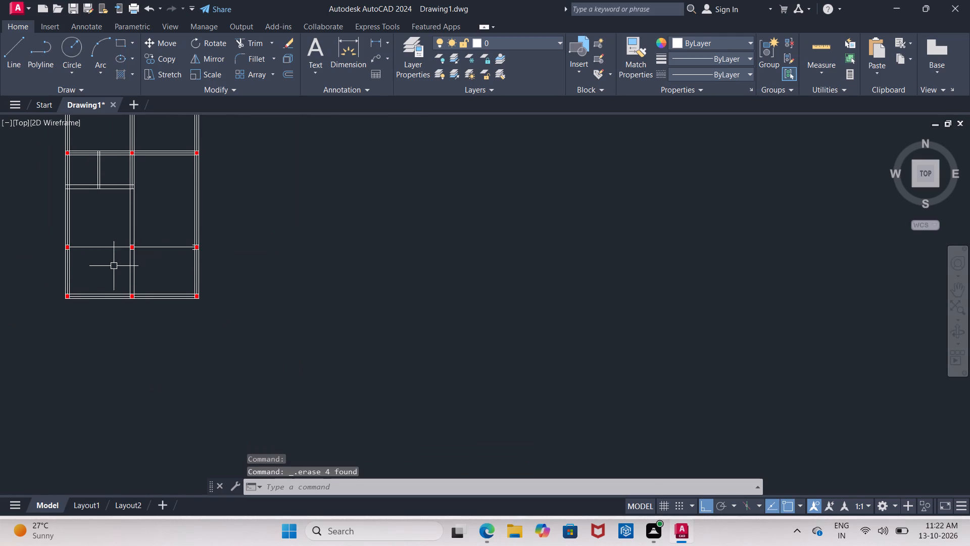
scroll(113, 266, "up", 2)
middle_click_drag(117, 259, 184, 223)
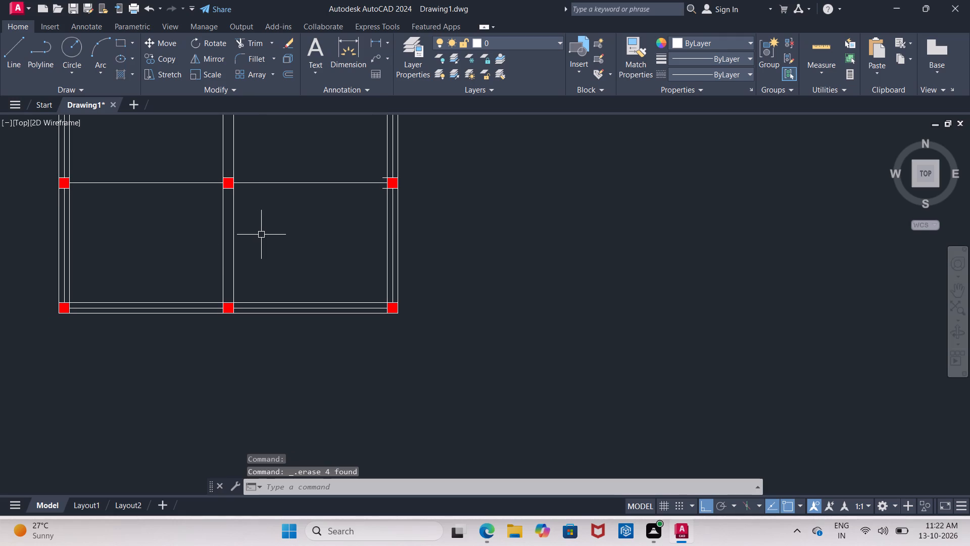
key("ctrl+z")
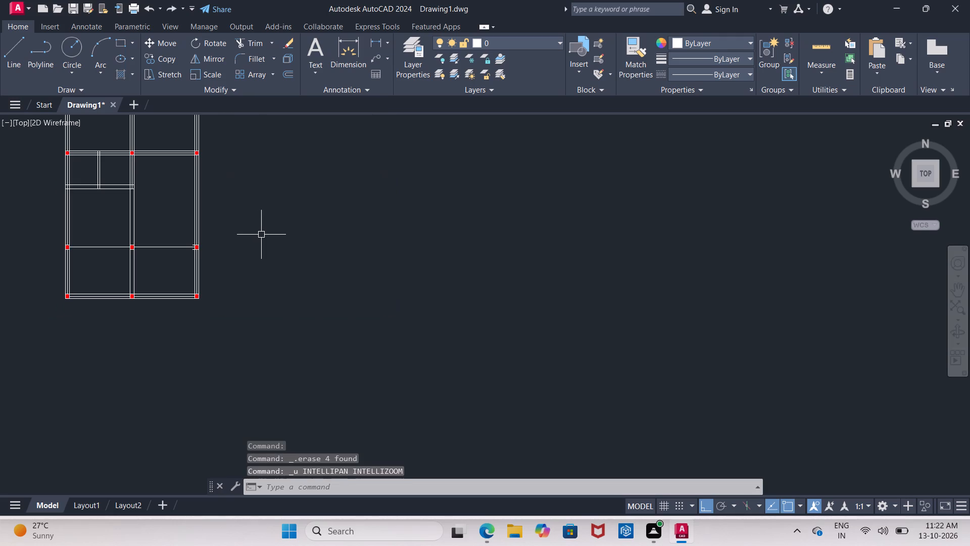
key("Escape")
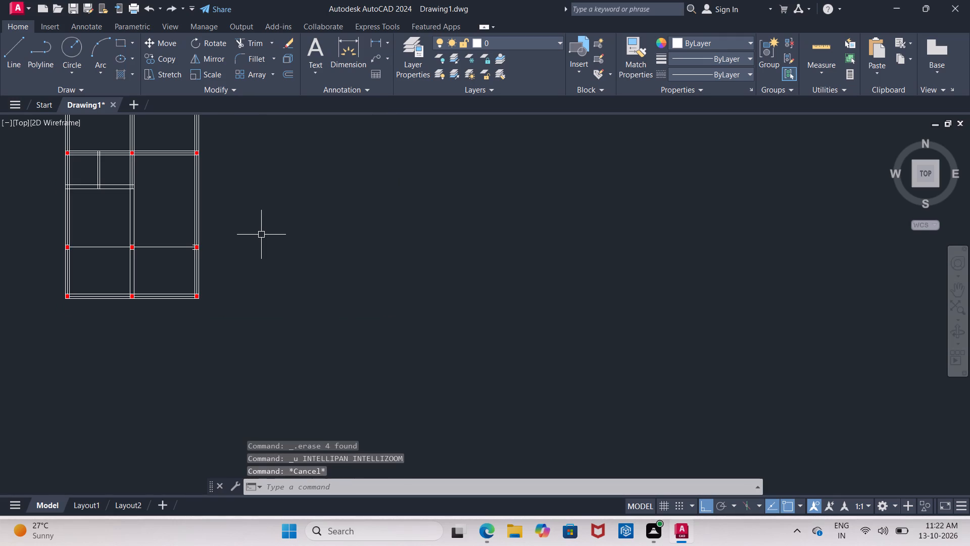
Offset the short left line of the middle vertical wall, below the junction nearest the bottom wall, 4.5" rightward as its centre line.
key("o")
key("Return")
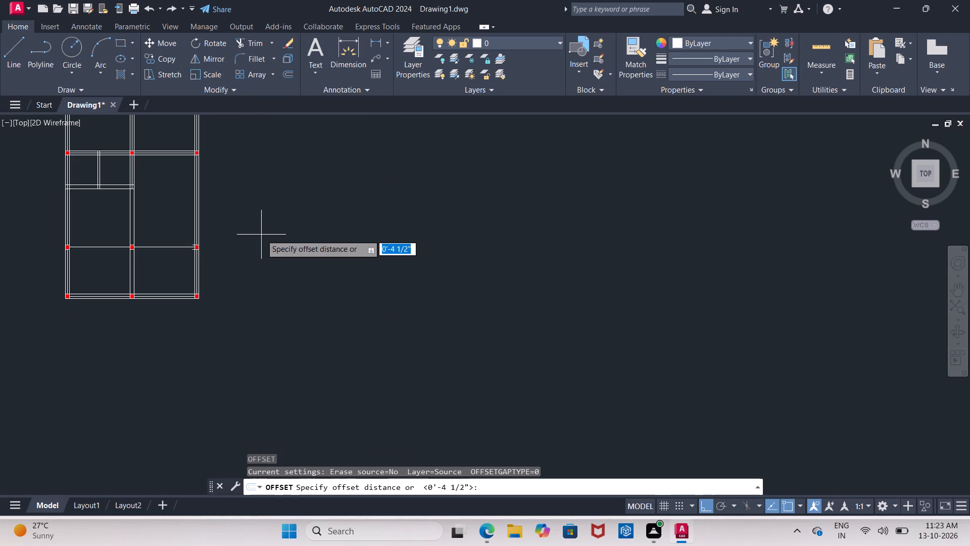
type("4.")
key("5")
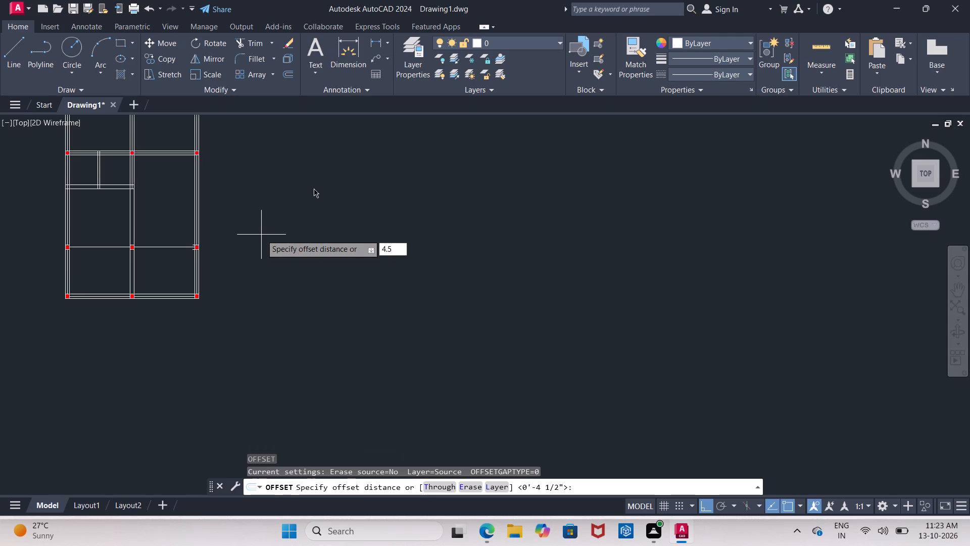
key("shift+quotedbl")
key("Return")
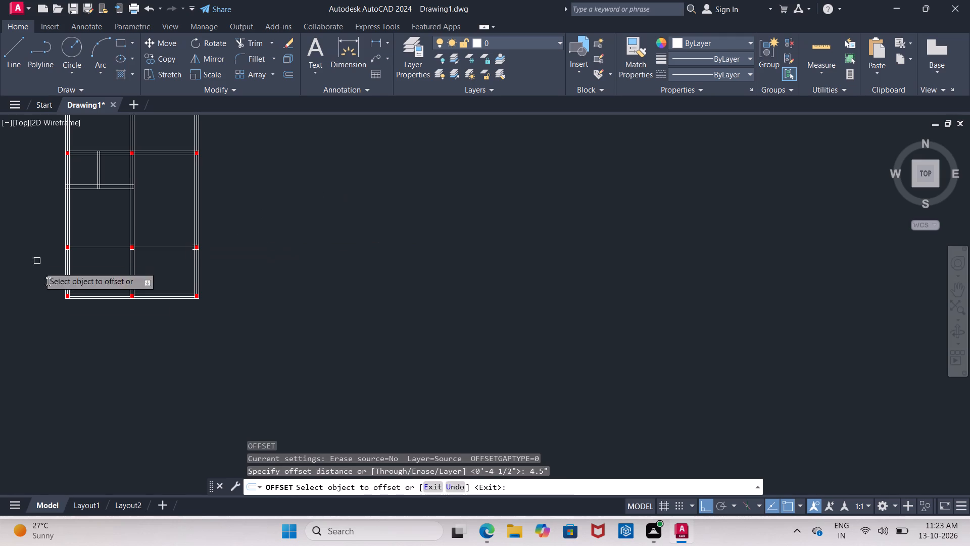
scroll(123, 262, "up", 1)
left_click(132, 269)
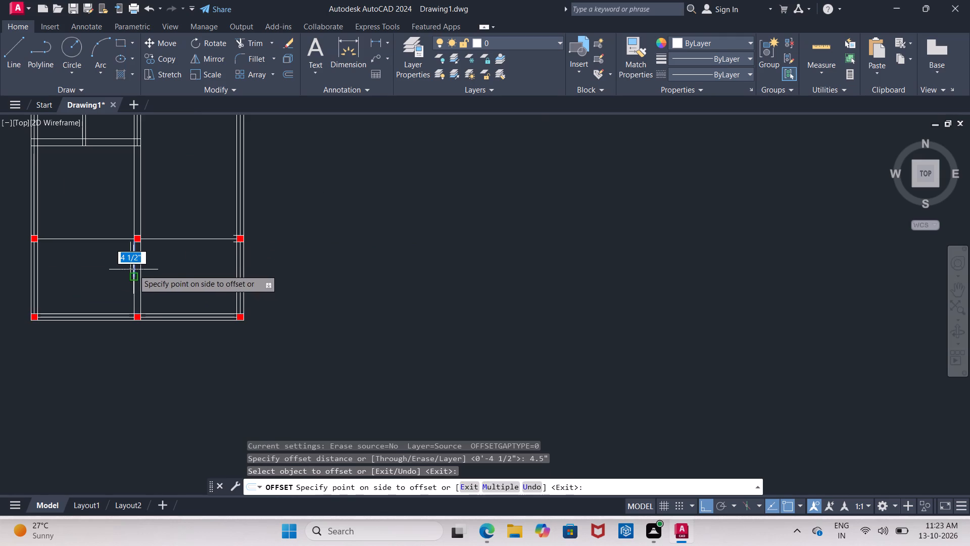
left_click(138, 273)
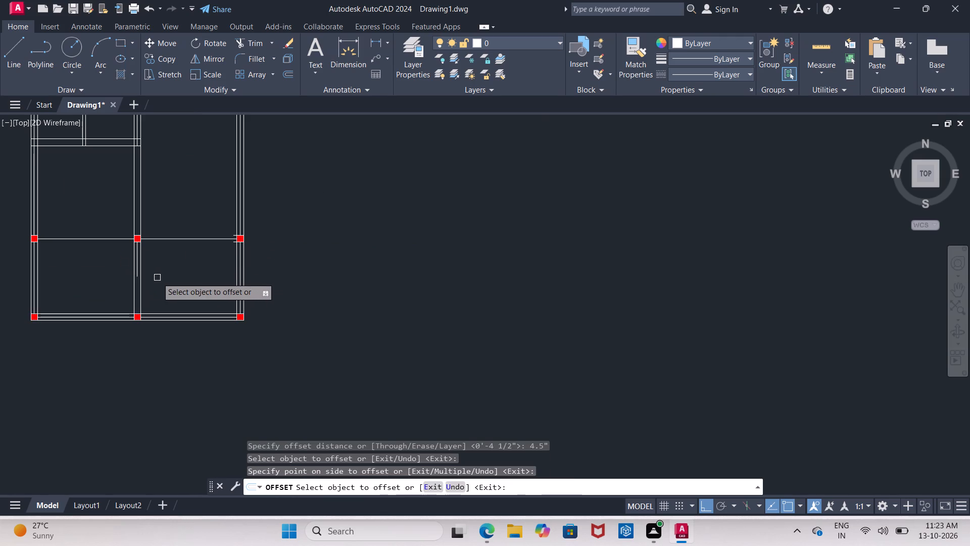
key("Escape")
Extend the short centre line of the middle vertical wall down to the bottom wall's red-filled middle junction.
type("EX")
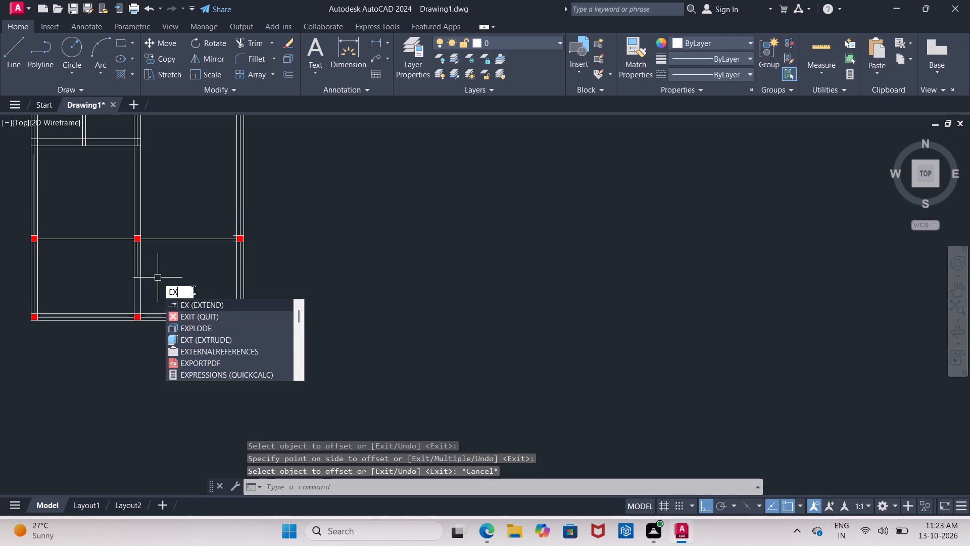
left_click(192, 304)
left_click(130, 265)
left_click(130, 265)
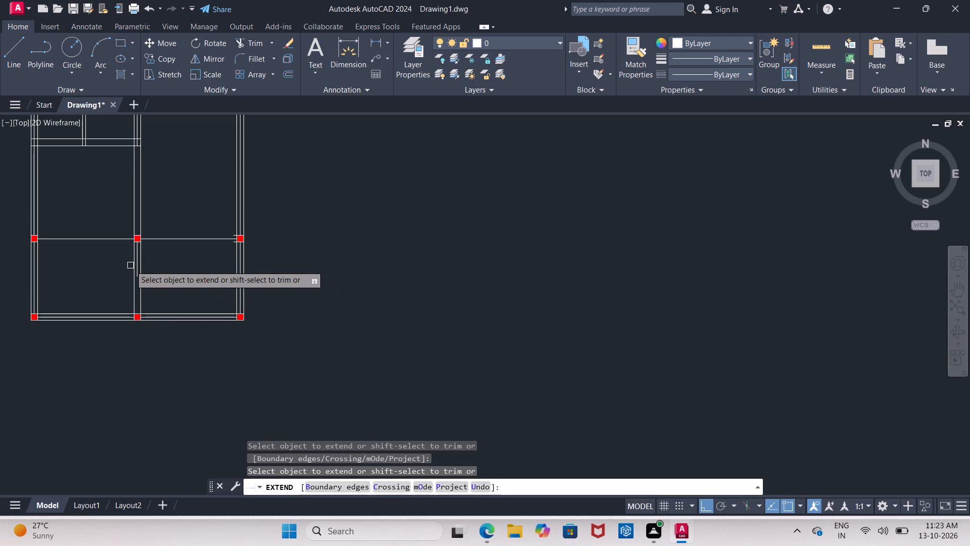
left_click(132, 270)
left_click(131, 254)
left_click(133, 224)
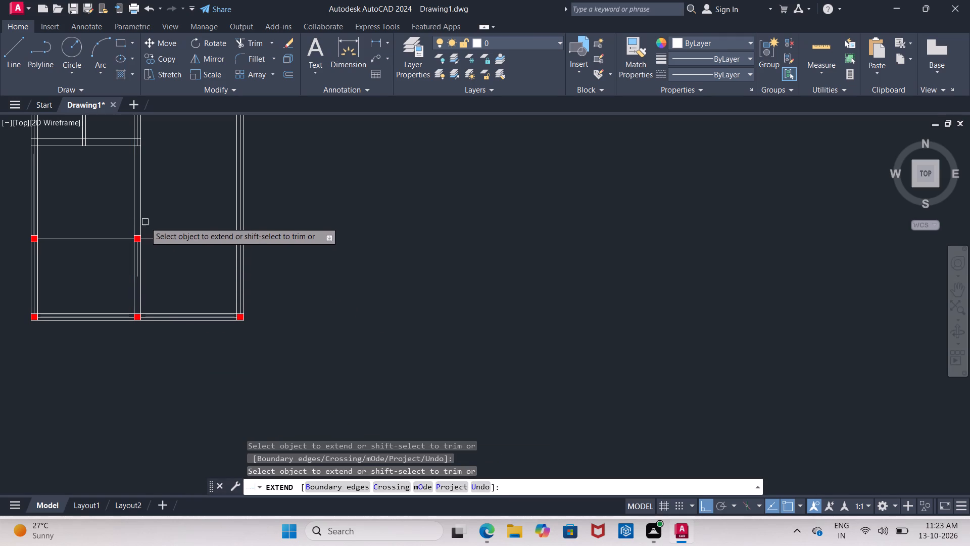
scroll(134, 274, "up", 3)
left_click(142, 271)
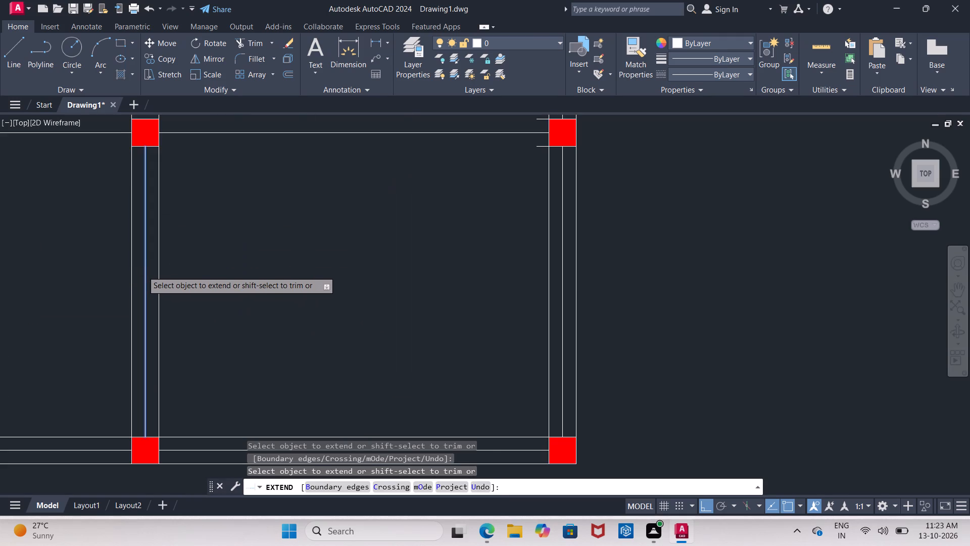
left_click(145, 276)
left_click(145, 281)
left_click_drag(144, 297, 144, 303)
left_click(144, 307)
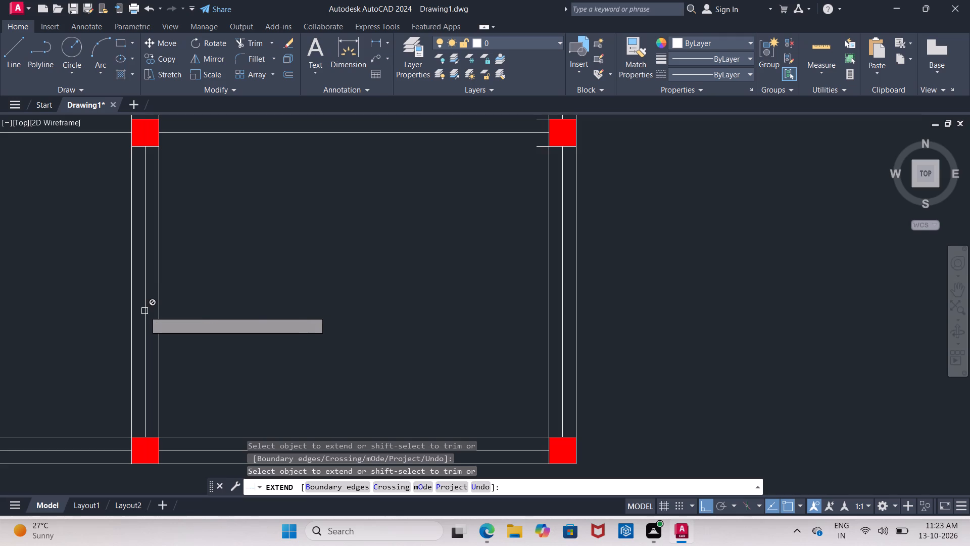
left_click(144, 311)
scroll(146, 308, "down", 2)
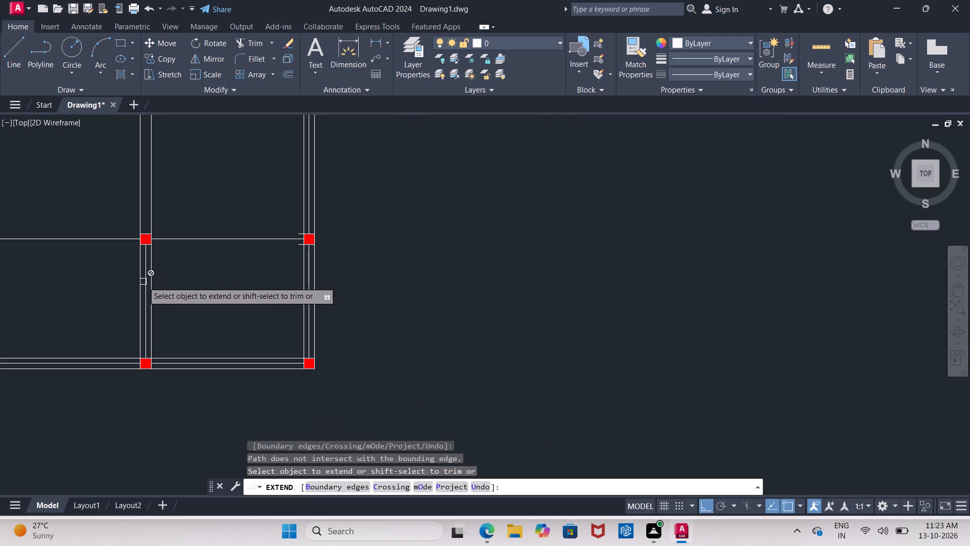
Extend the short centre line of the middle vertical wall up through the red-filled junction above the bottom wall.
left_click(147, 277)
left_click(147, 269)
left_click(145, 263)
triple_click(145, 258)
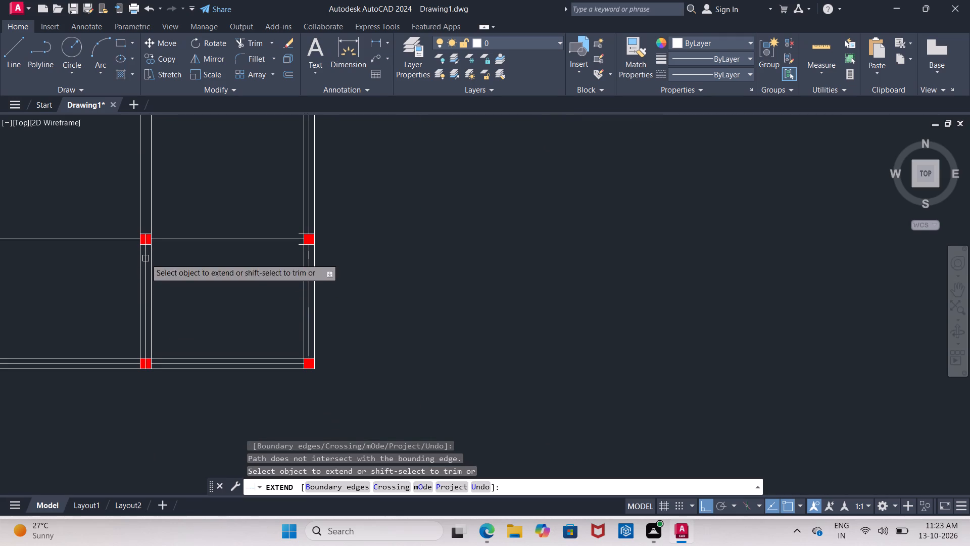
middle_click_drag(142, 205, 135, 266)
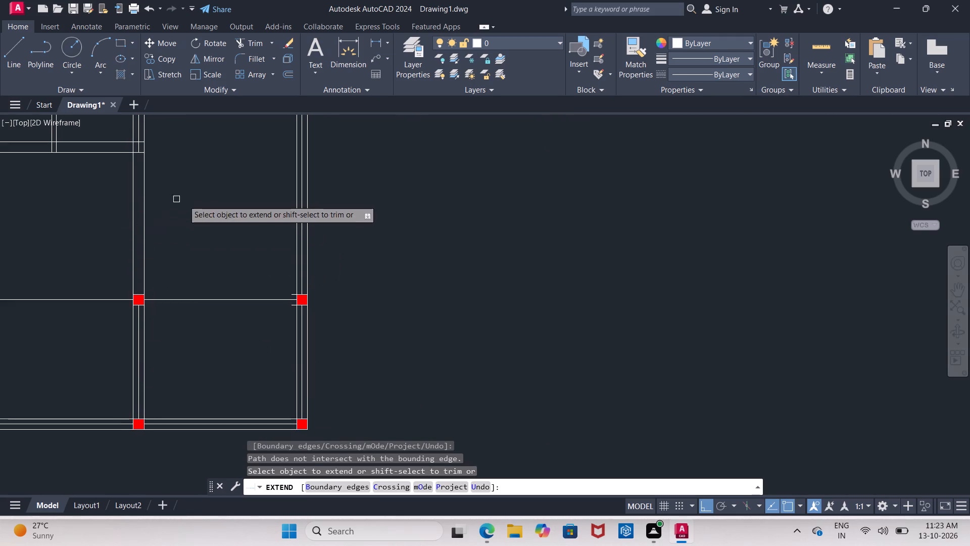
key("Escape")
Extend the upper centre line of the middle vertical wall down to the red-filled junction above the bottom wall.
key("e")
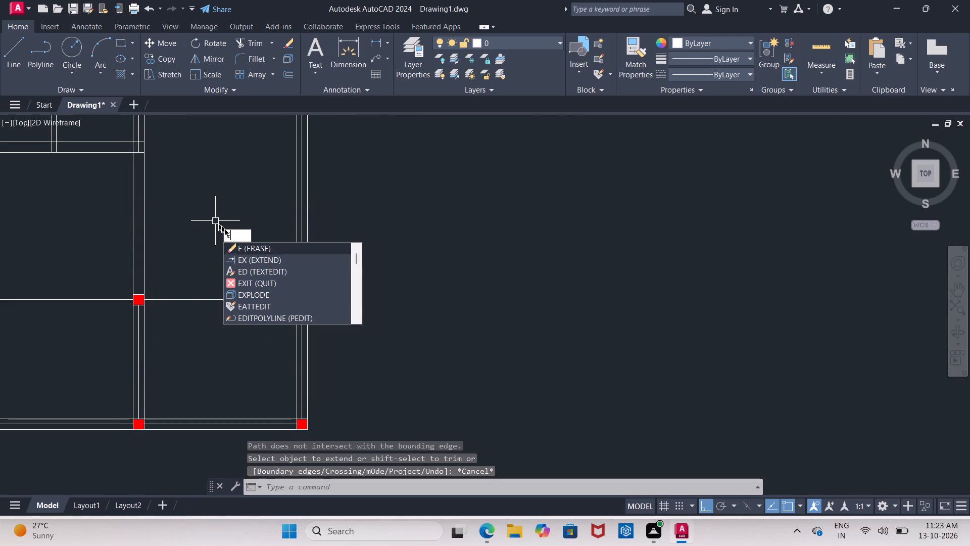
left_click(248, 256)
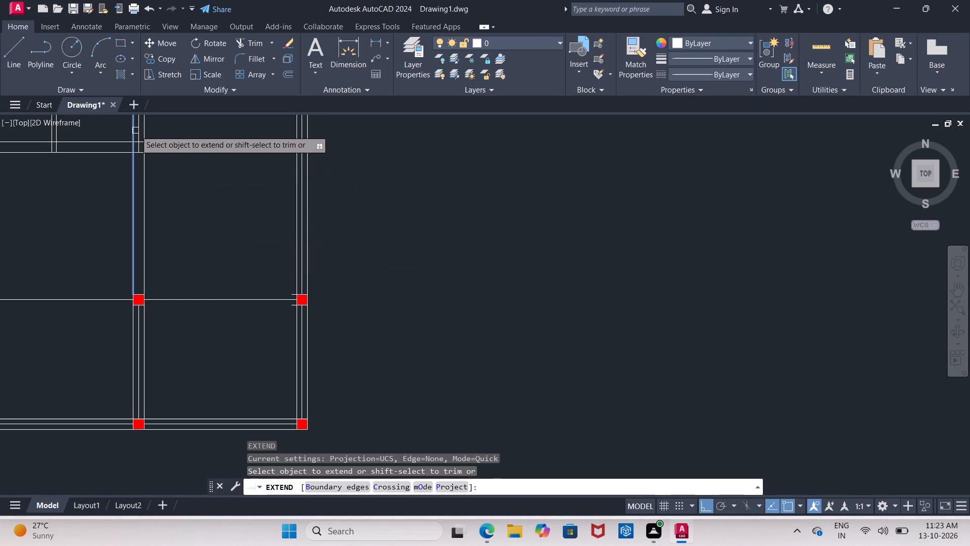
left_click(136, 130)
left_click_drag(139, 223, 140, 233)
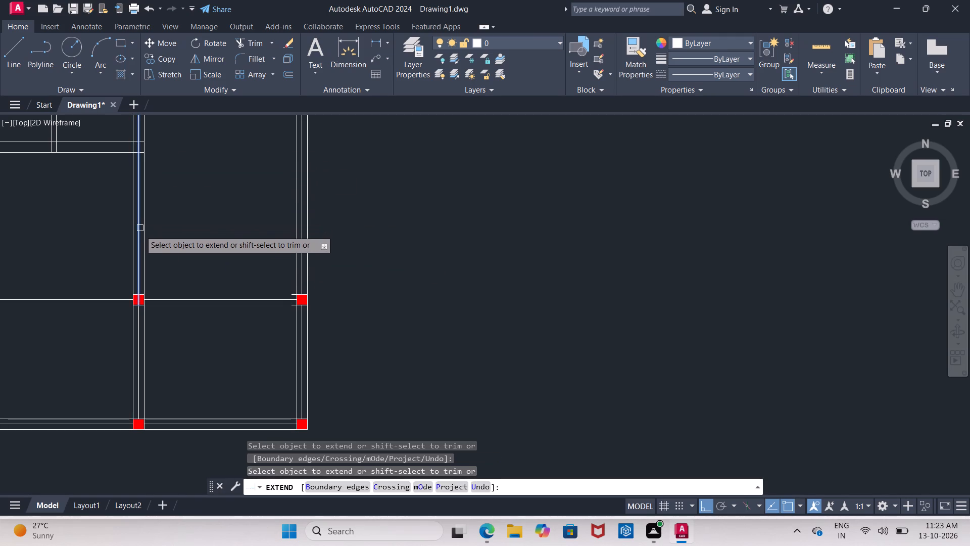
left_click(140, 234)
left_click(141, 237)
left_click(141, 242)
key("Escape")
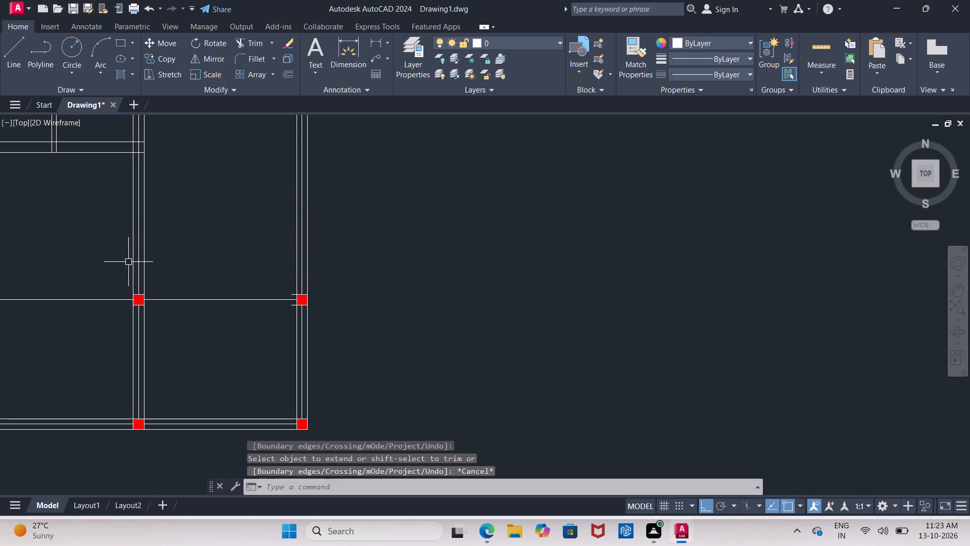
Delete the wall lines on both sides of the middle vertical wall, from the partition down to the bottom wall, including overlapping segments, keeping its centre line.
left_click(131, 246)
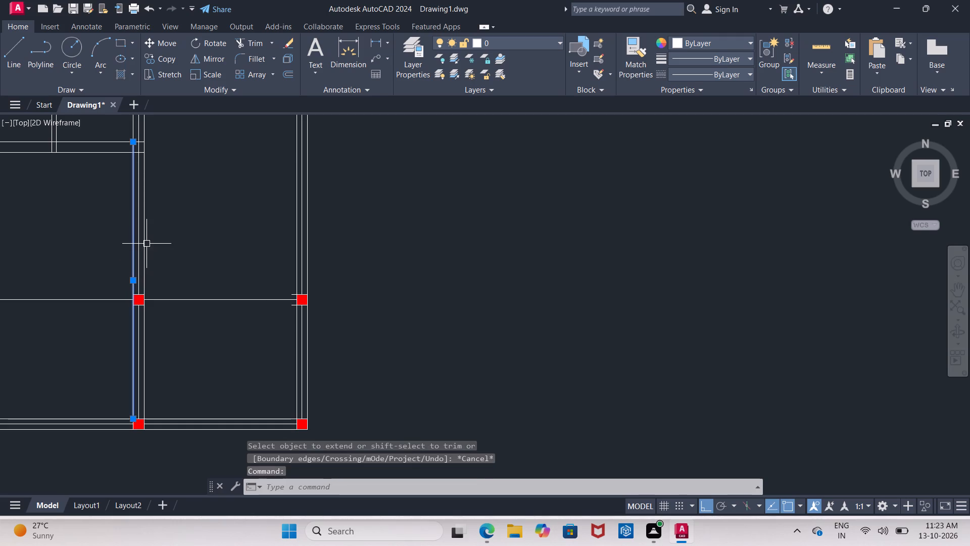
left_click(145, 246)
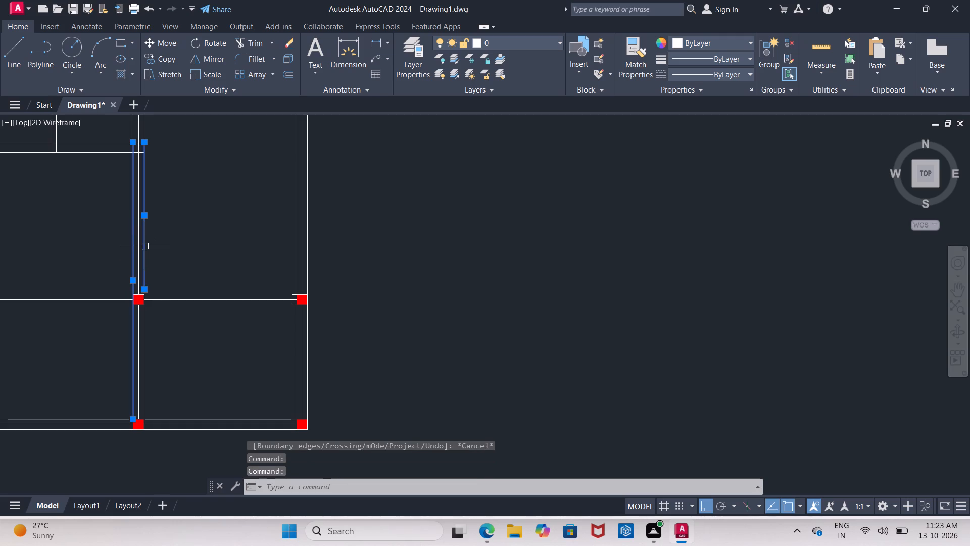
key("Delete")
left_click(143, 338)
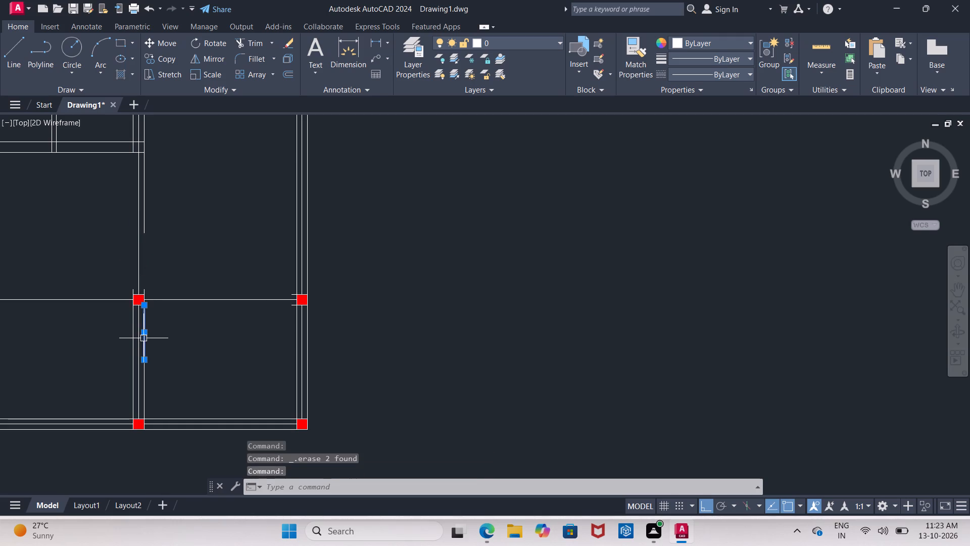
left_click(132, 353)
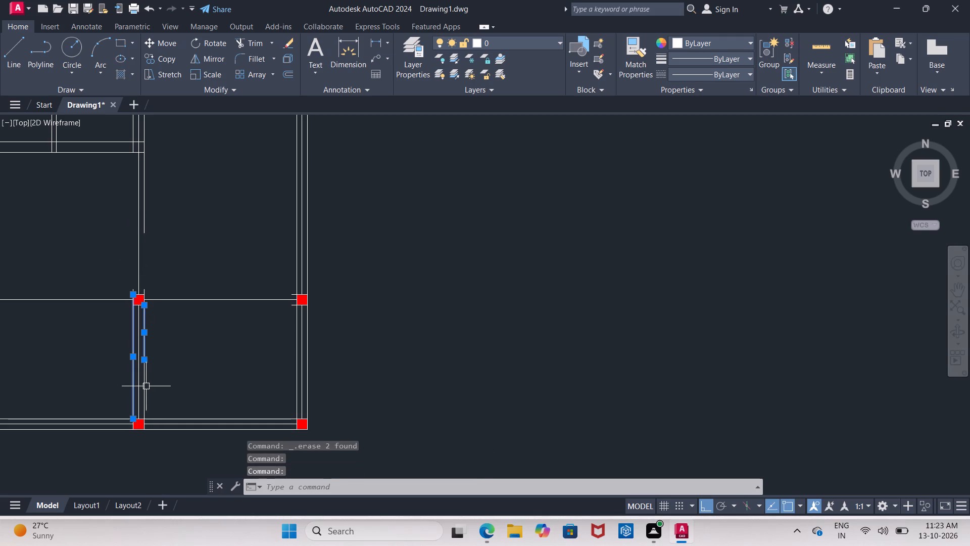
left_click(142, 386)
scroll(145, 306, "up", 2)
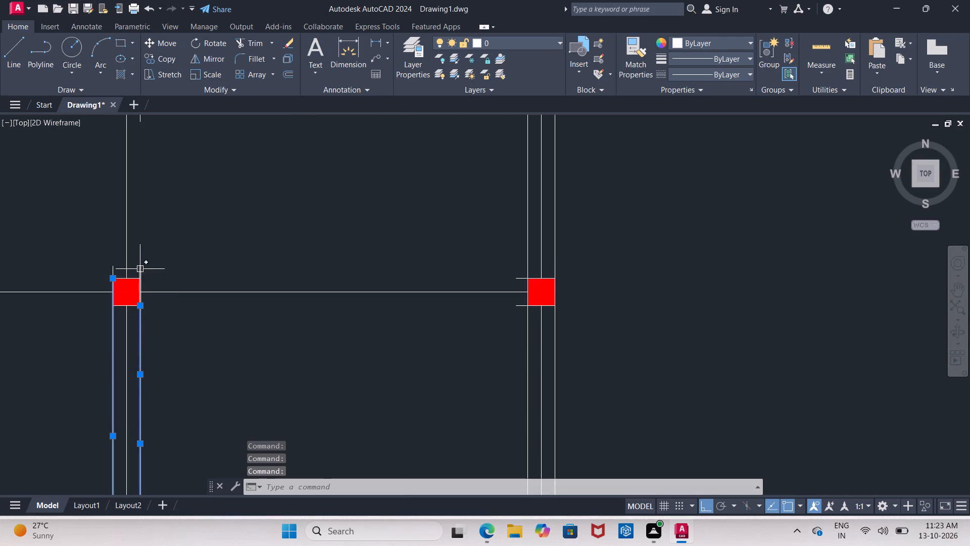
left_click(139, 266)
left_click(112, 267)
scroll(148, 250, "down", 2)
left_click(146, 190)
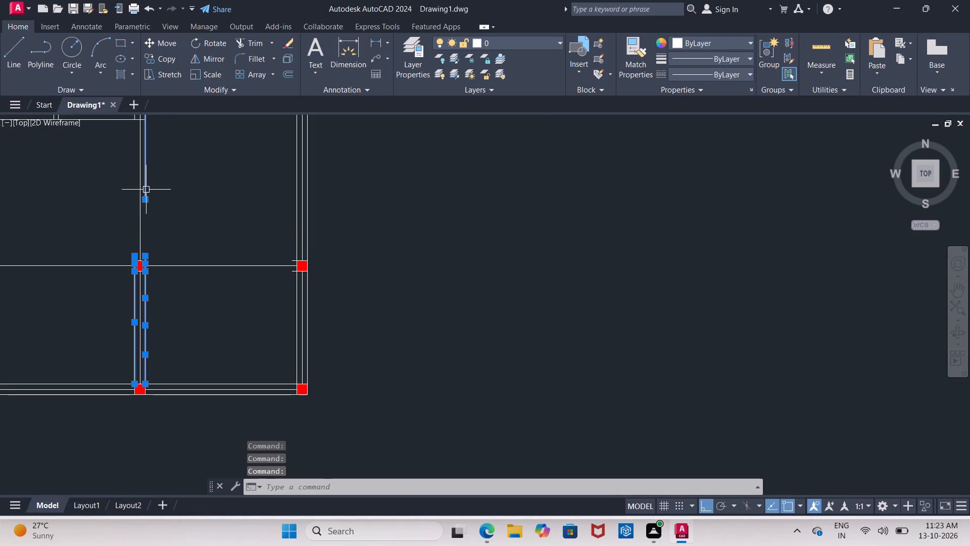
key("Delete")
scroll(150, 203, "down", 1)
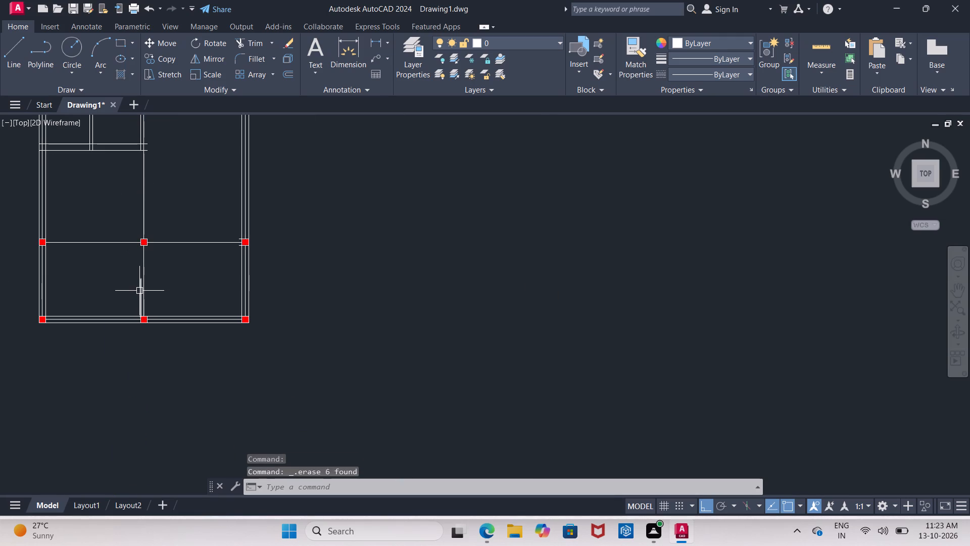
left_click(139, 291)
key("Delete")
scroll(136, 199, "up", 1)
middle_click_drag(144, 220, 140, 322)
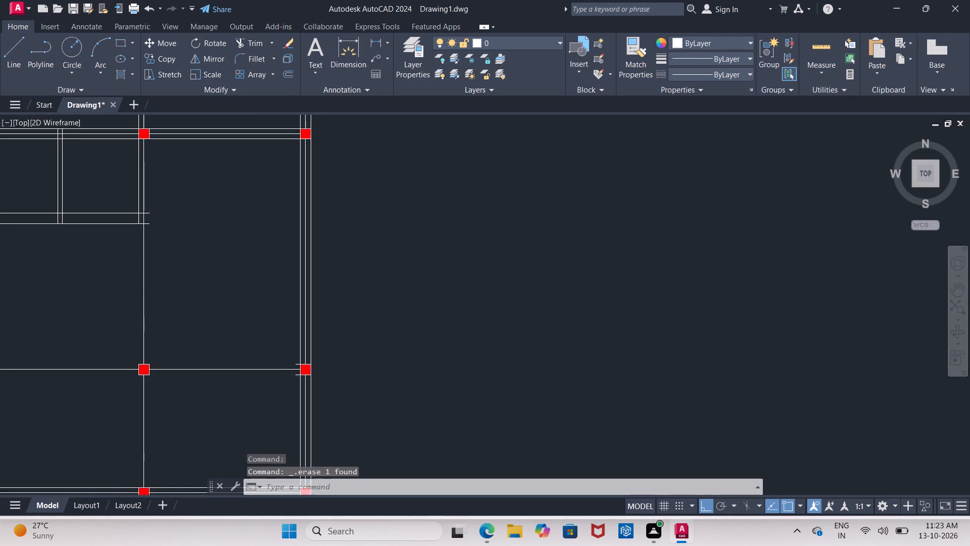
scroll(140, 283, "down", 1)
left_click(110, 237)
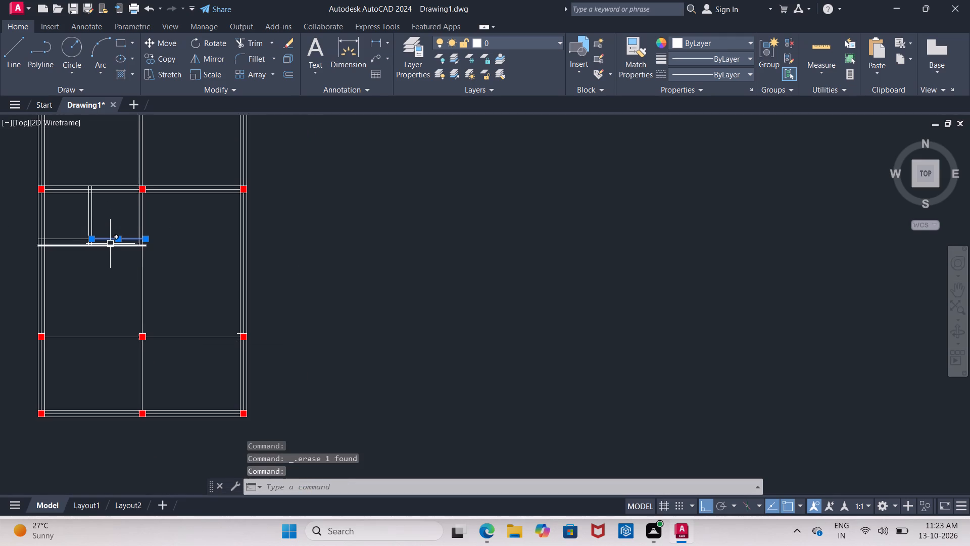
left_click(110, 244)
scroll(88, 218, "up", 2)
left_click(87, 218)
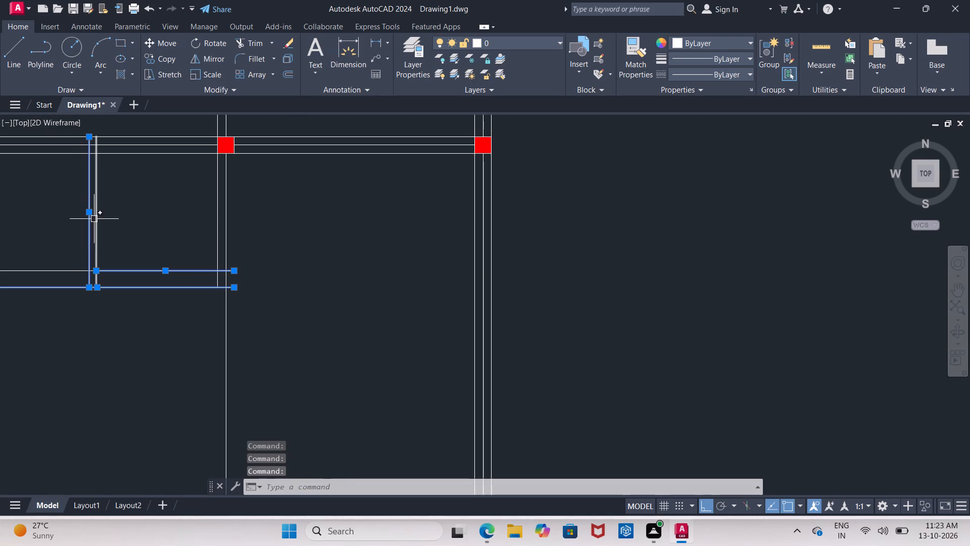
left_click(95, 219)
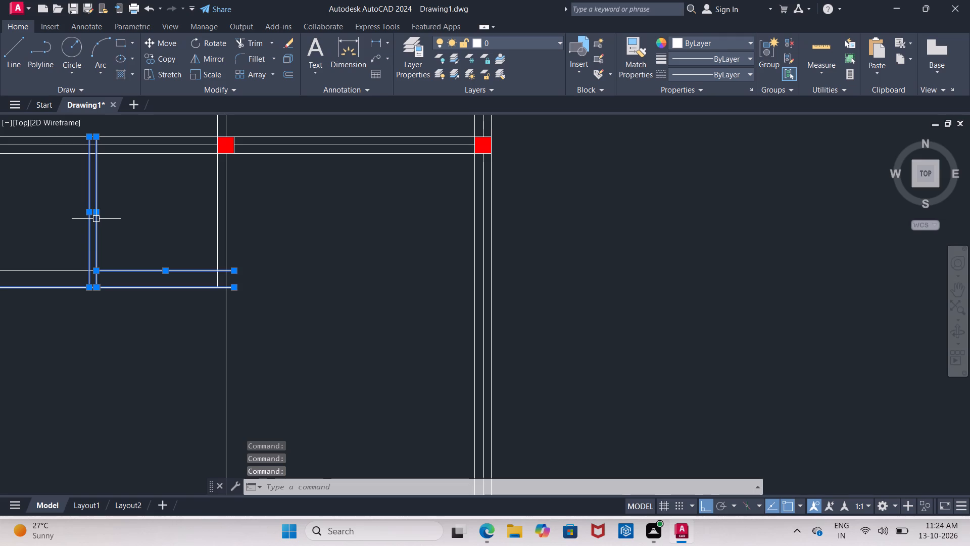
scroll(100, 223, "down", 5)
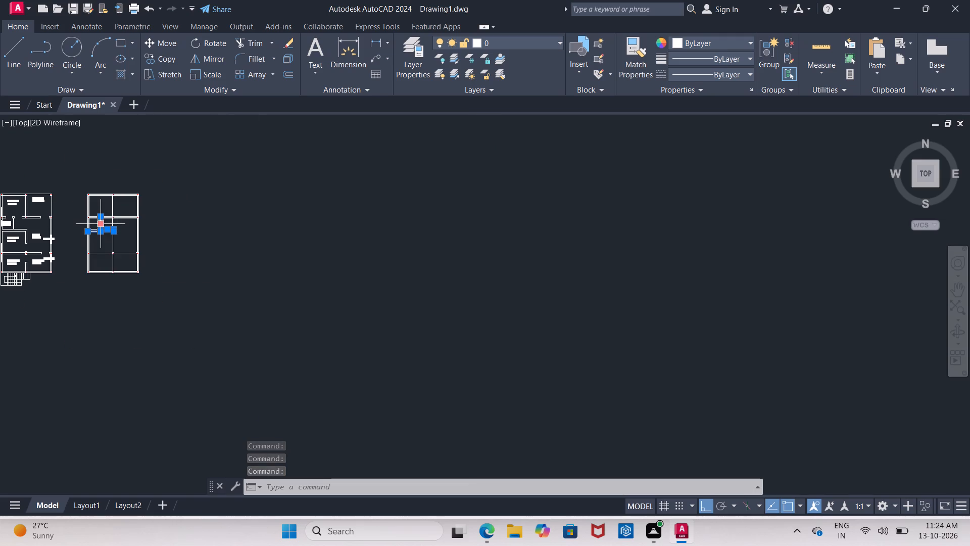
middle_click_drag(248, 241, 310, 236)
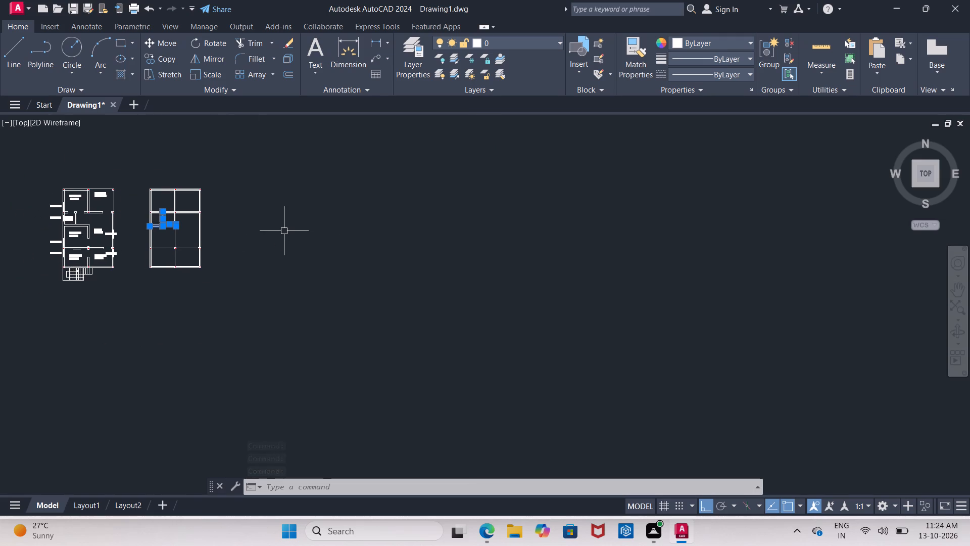
Undo the recent deletions, extensions and offset back to before the wall lines of the horizontal wall above the bottom wall were erased.
key("ctrl+z")
key("ctrl+z")
key("ctrl+z")
key("ctrl+z")
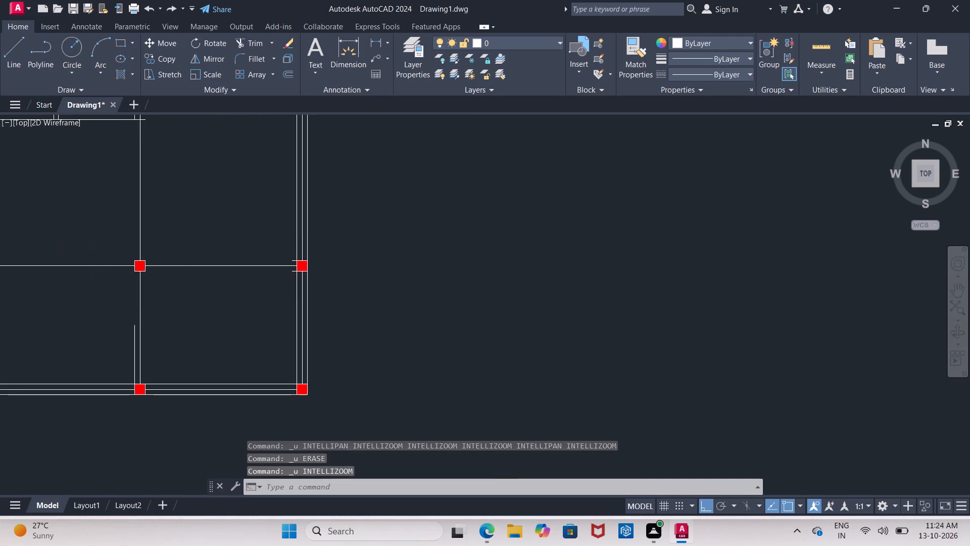
key("ctrl+z")
key("ctrl+z")
key("ctrl+z")
key("ctrl+z")
key("ctrl+z")
key("ctrl+z")
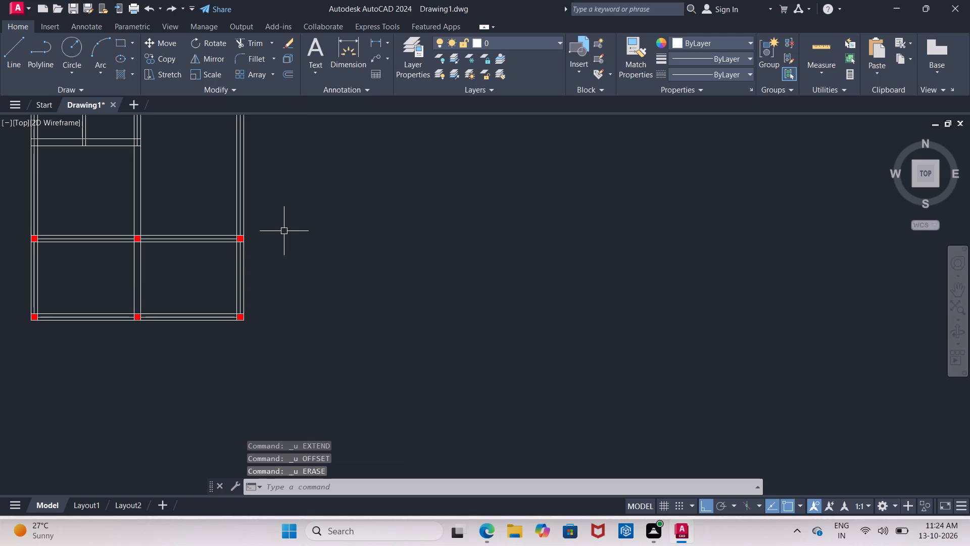
Extend the upper centre line of the middle vertical wall down to the red-filled junction above the bottom wall.
middle_click_drag(174, 192, 175, 306)
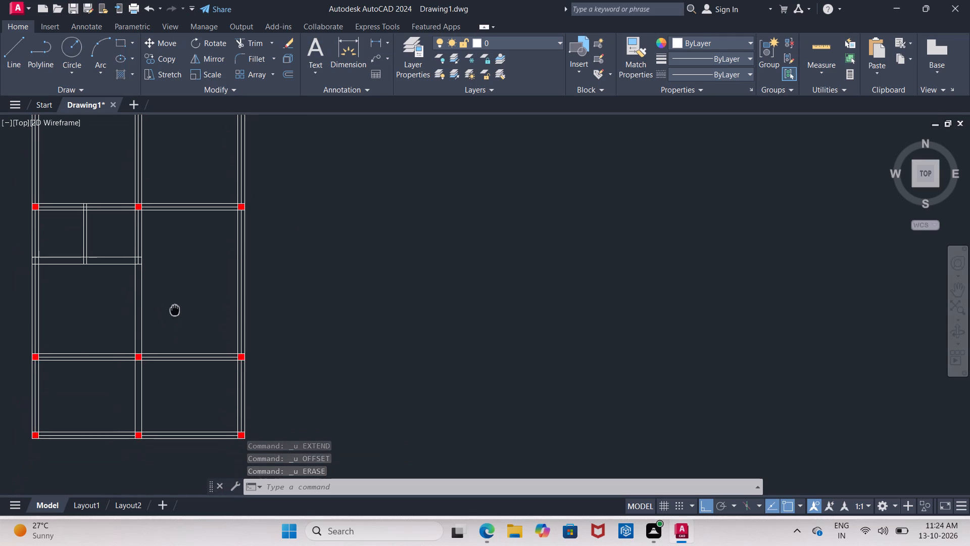
middle_click_drag(175, 306, 180, 293)
type("EX")
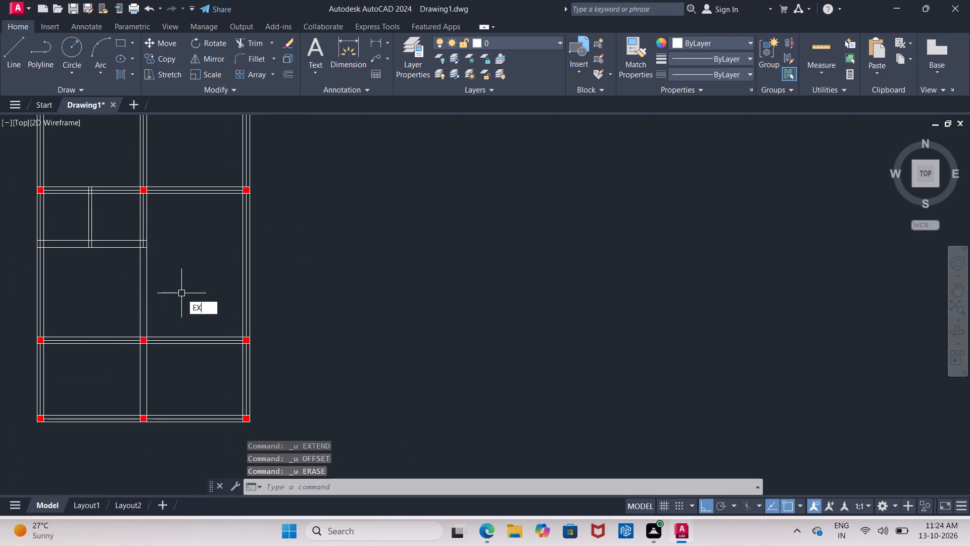
key("Return")
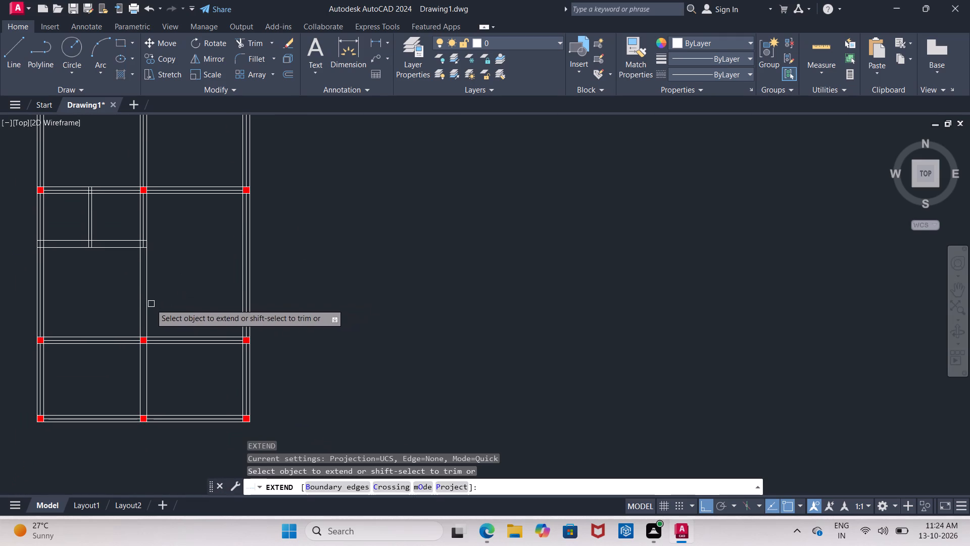
double_click(141, 278)
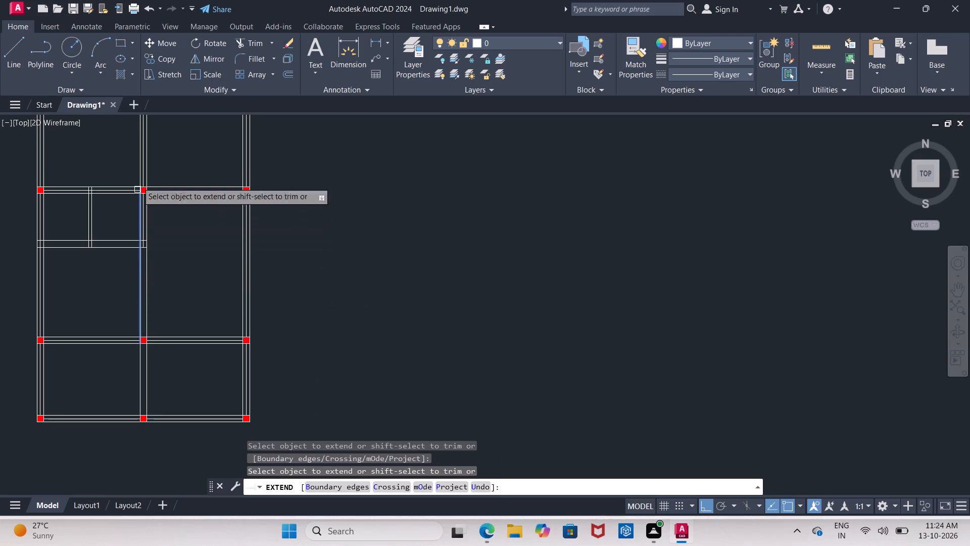
left_click(140, 209)
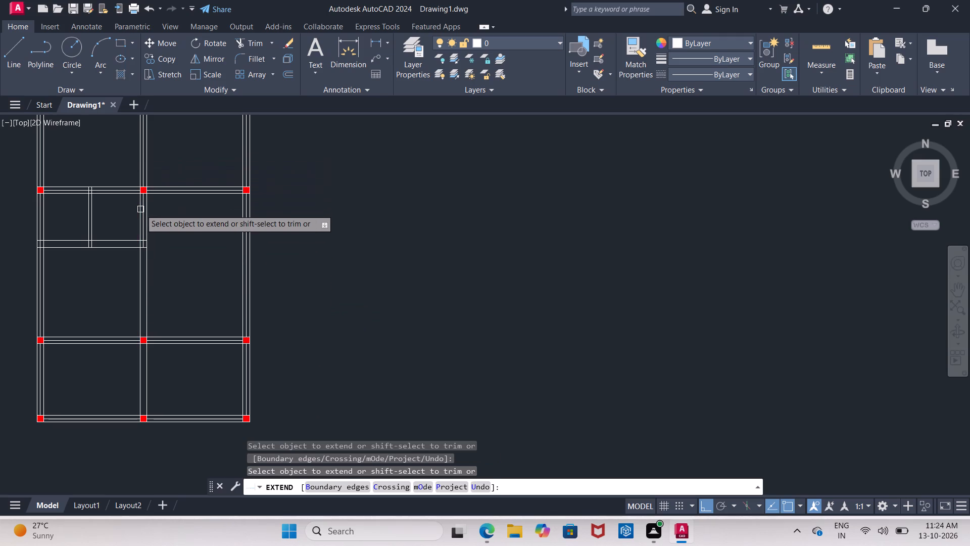
left_click_drag(140, 209, 140, 216)
left_click_drag(140, 220, 143, 237)
left_click(143, 295)
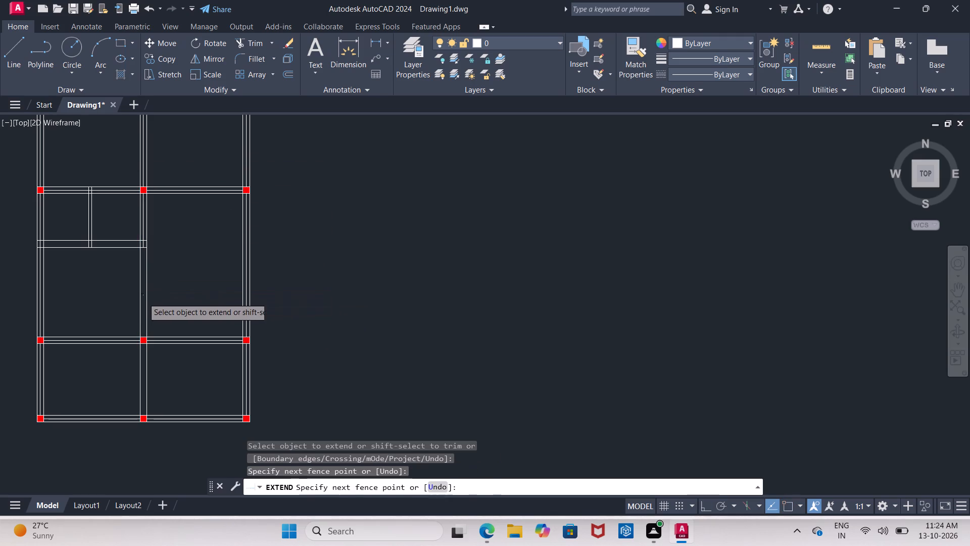
left_click(148, 297)
scroll(138, 226, "up", 1)
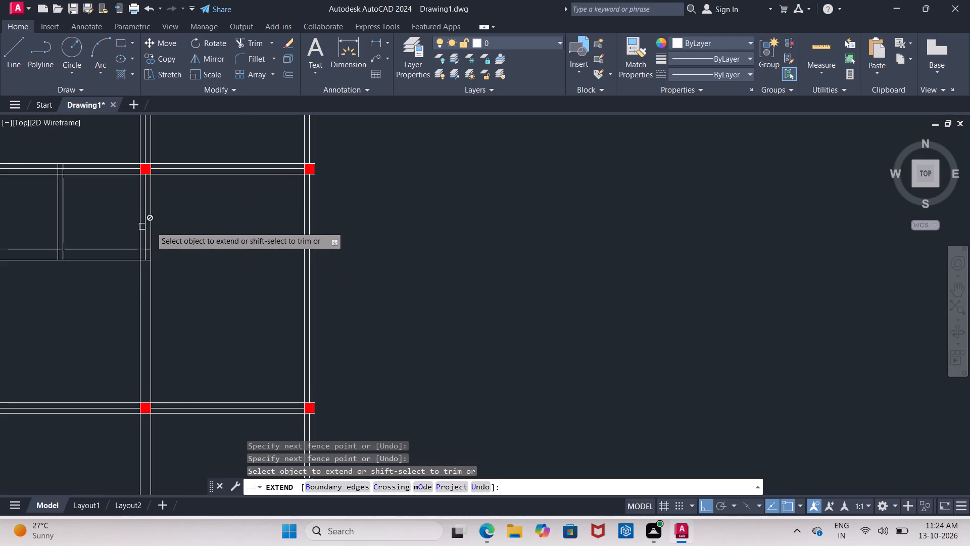
left_click(148, 229)
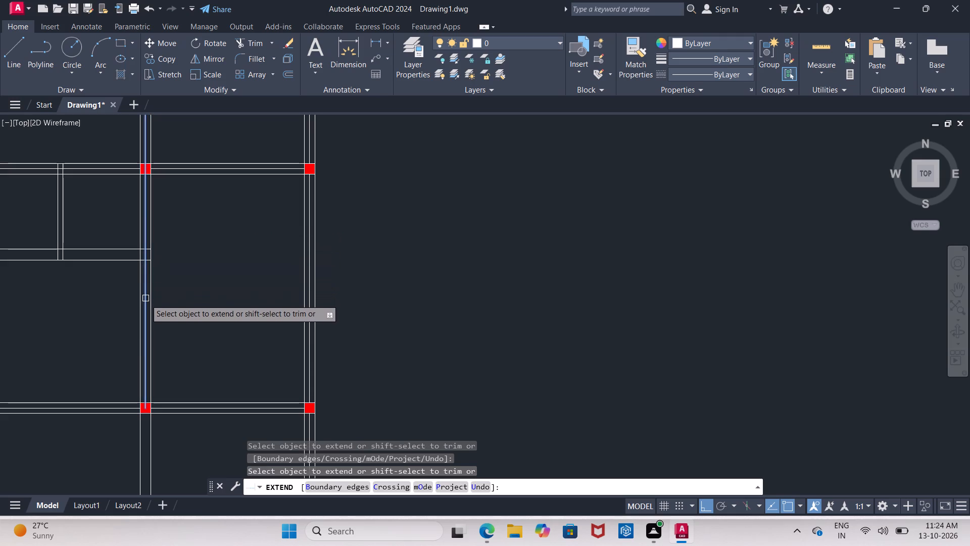
left_click(147, 301)
left_click(147, 308)
Extend the middle vertical wall's centre line further down to the bottom wall's red-filled middle junction.
middle_click_drag(150, 309, 136, 197)
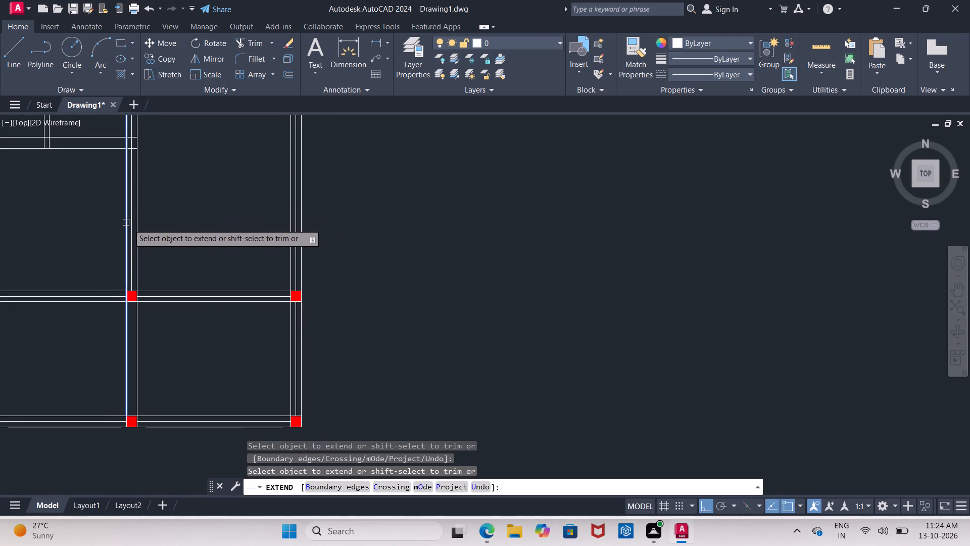
double_click(132, 227)
left_click(132, 232)
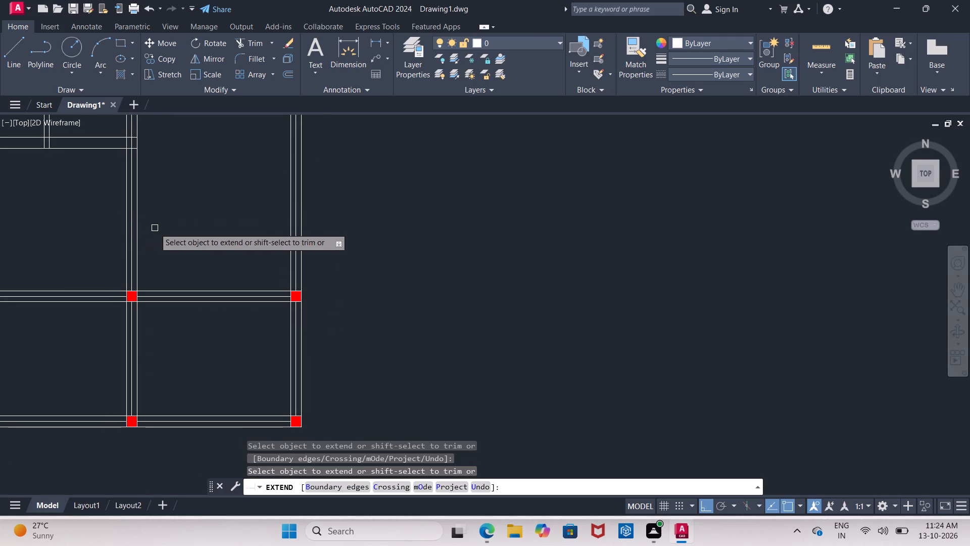
scroll(161, 229, "down", 2)
middle_click_drag(161, 221, 173, 283)
scroll(162, 223, "up", 1)
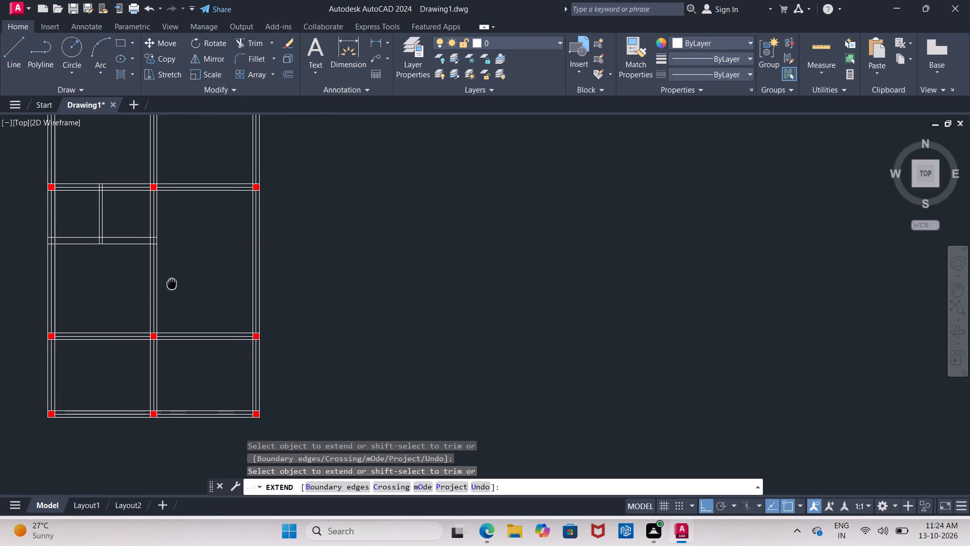
middle_click_drag(173, 283, 176, 288)
scroll(176, 287, "down", 2)
key("Escape")
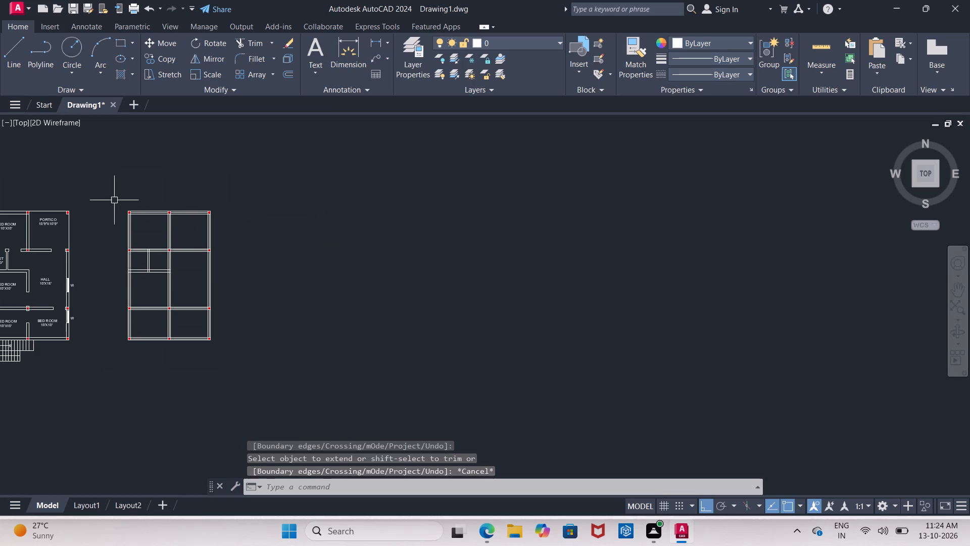
Copy the whole duplicate plan with red-filled junctions about 36'-7" horizontally into the empty space on its right.
left_click_drag(114, 201, 117, 211)
left_click(221, 348)
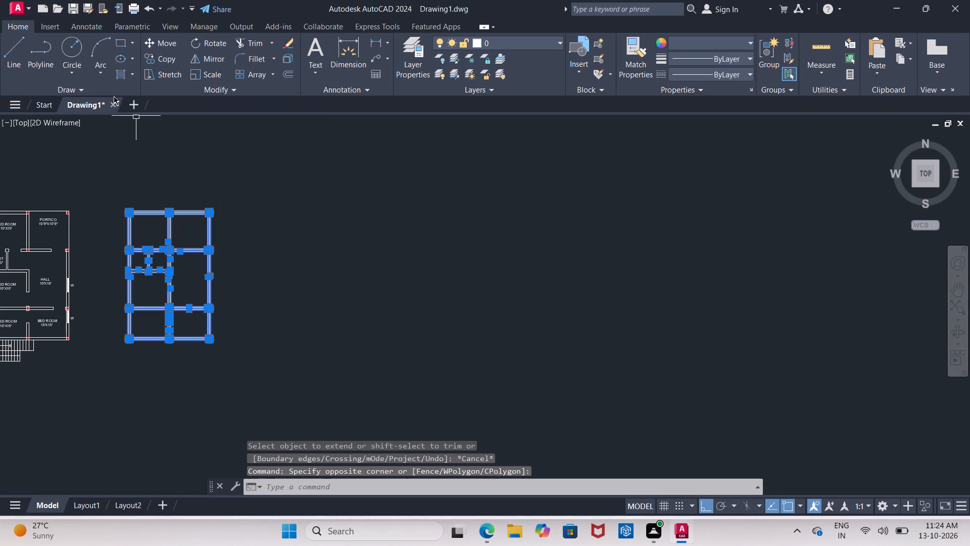
left_click(152, 59)
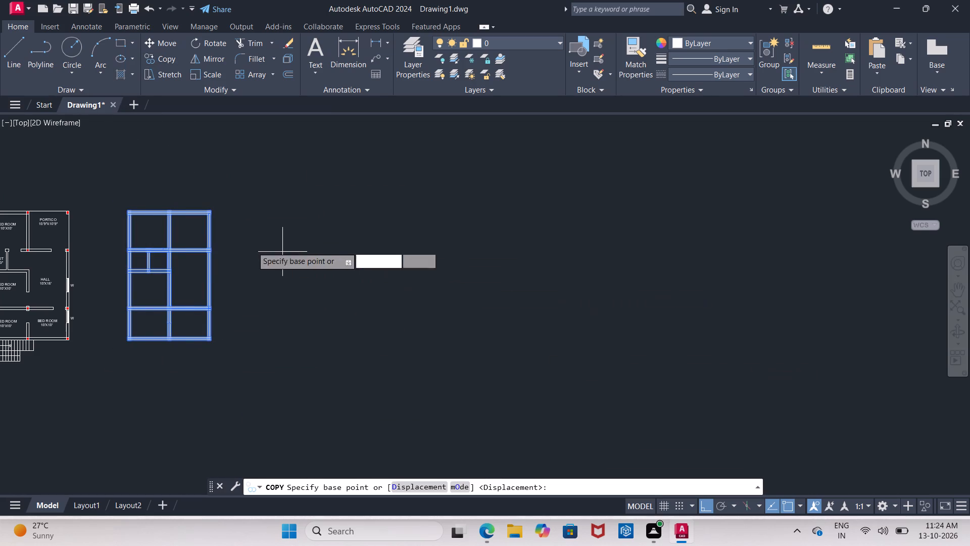
left_click(156, 284)
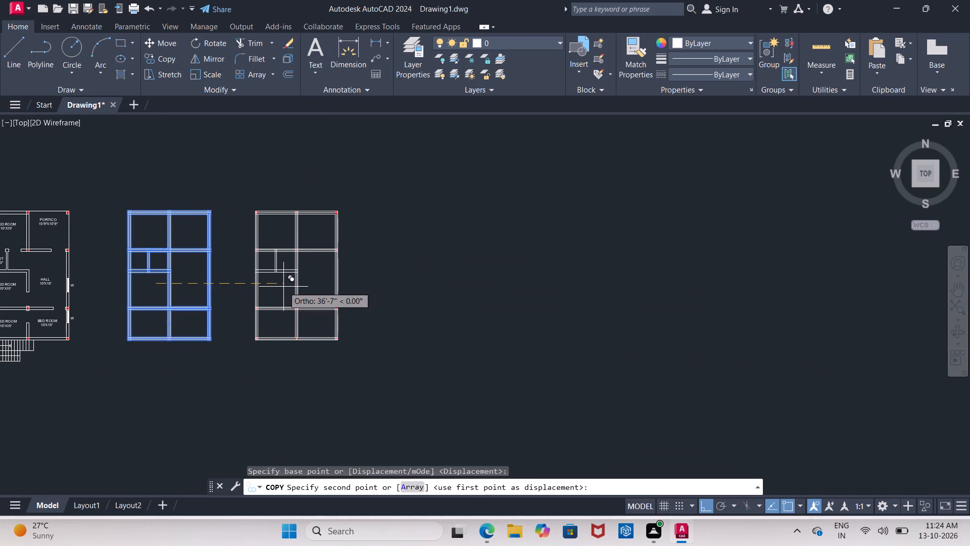
left_click(283, 287)
key("Escape")
Delete the outer, middle and horizontal wall lines and the small room's partition lines from the new copy, keeping centre lines and red junctions.
middle_click_drag(357, 254, 222, 244)
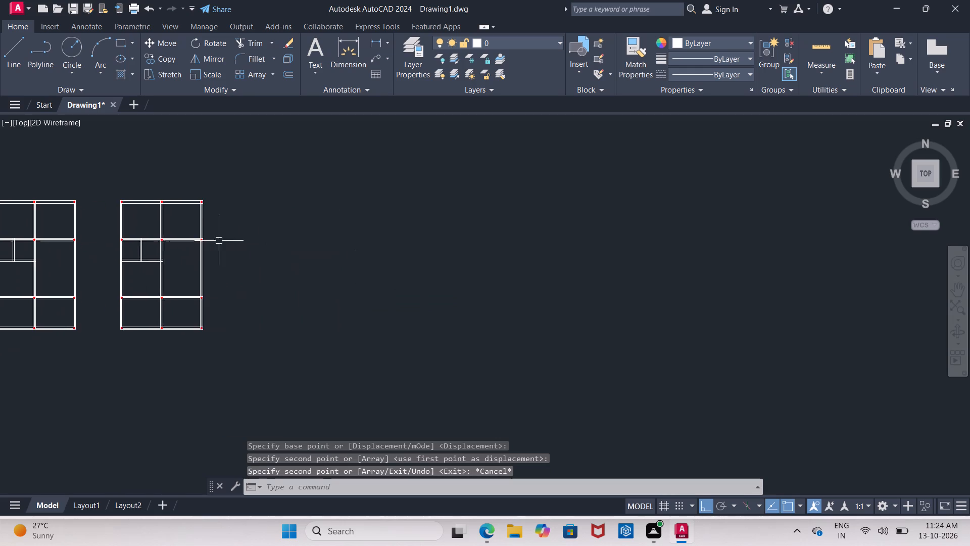
scroll(158, 221, "up", 2)
left_click(118, 168)
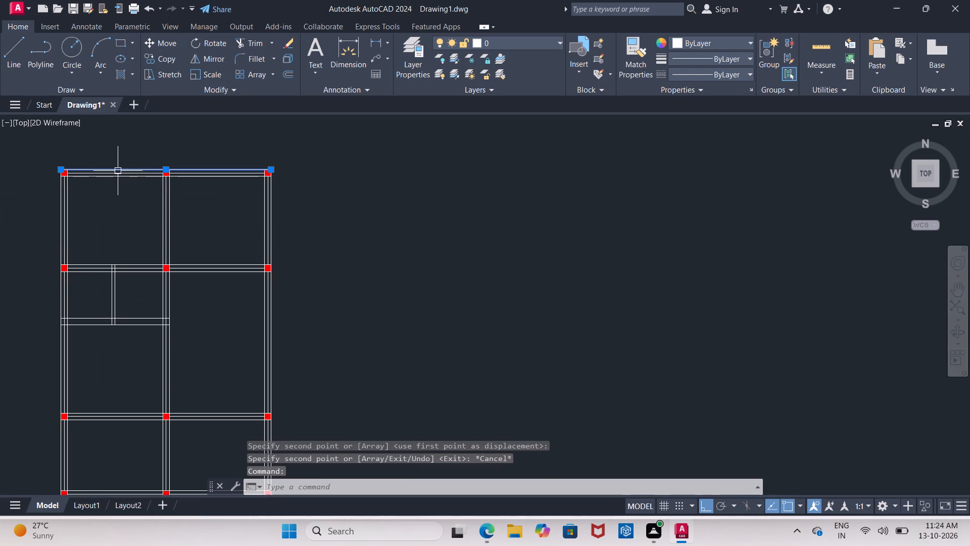
left_click(118, 176)
left_click(70, 221)
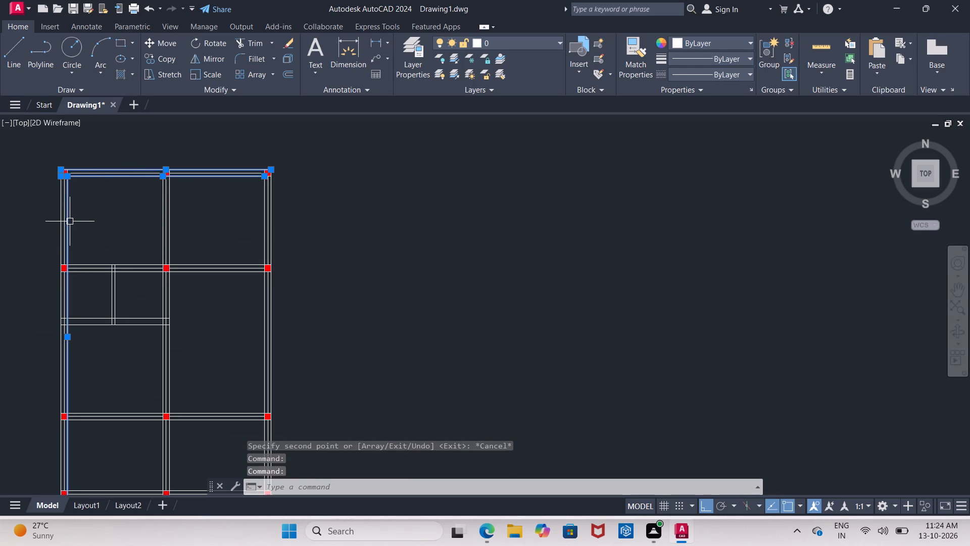
left_click(59, 231)
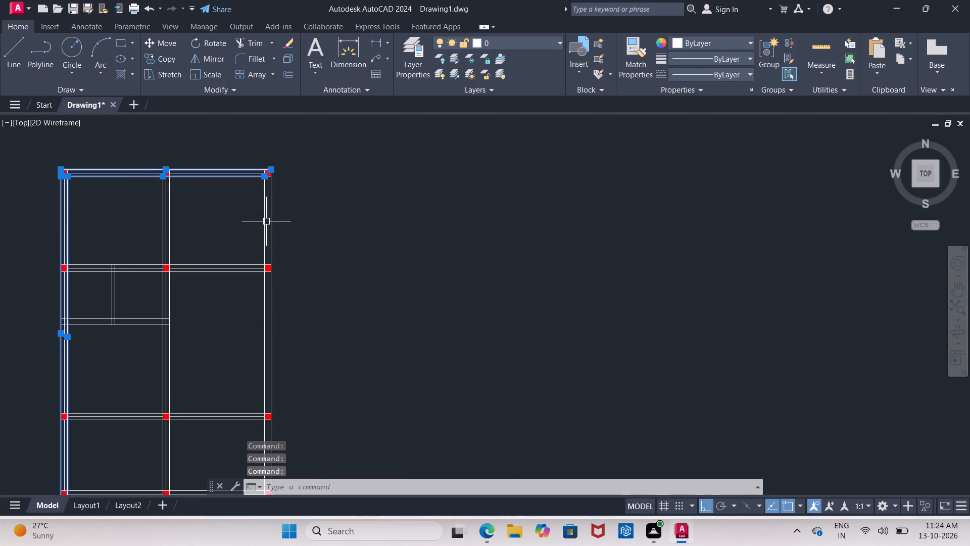
left_click(270, 230)
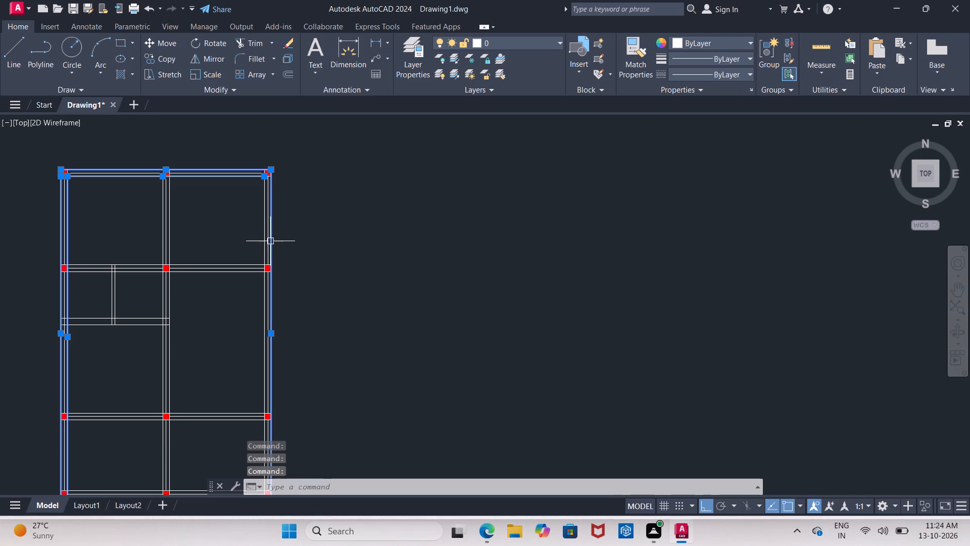
left_click(263, 244)
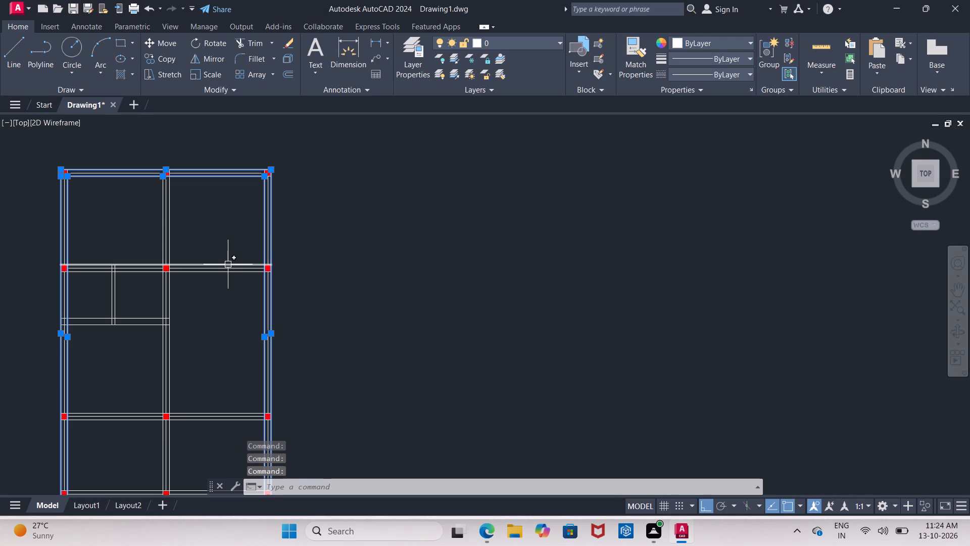
left_click(228, 264)
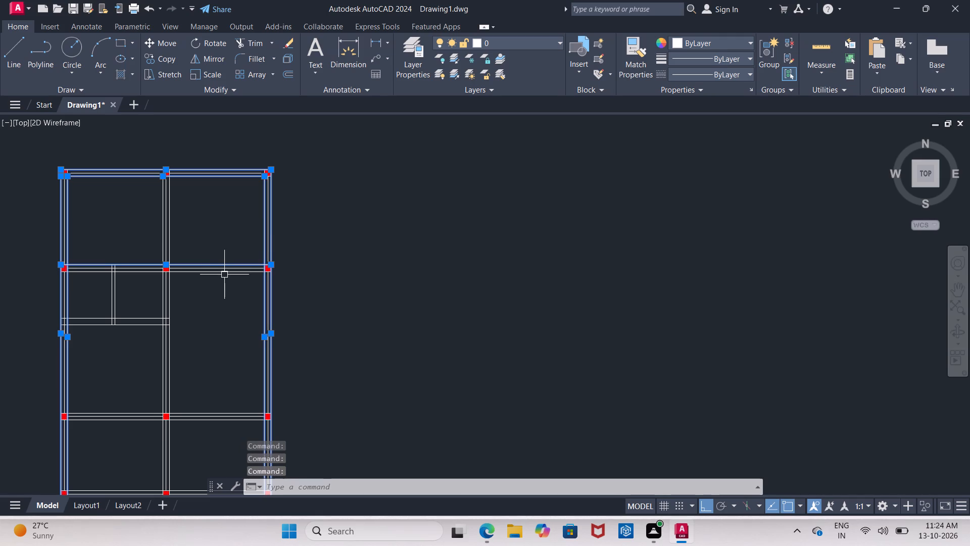
left_click(223, 272)
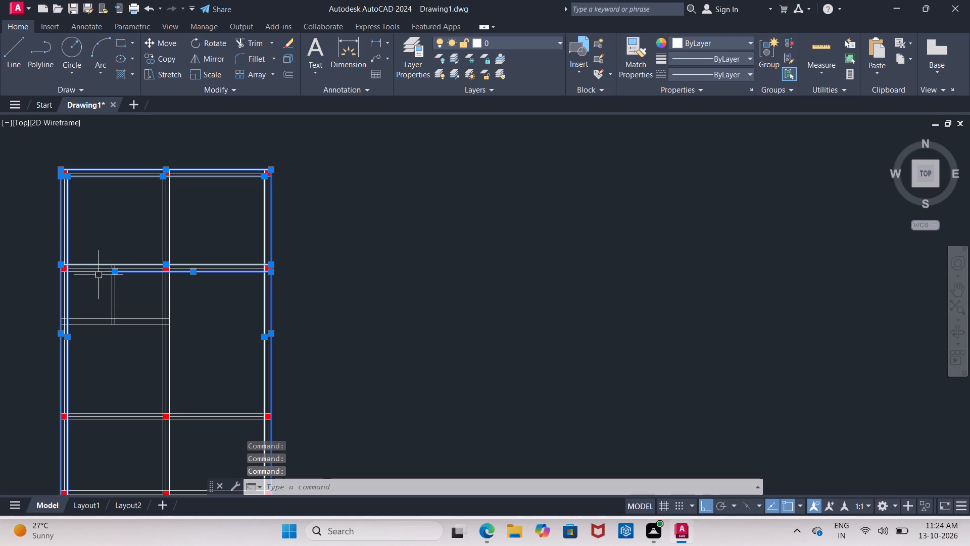
left_click(98, 274)
middle_click_drag(148, 292, 148, 284)
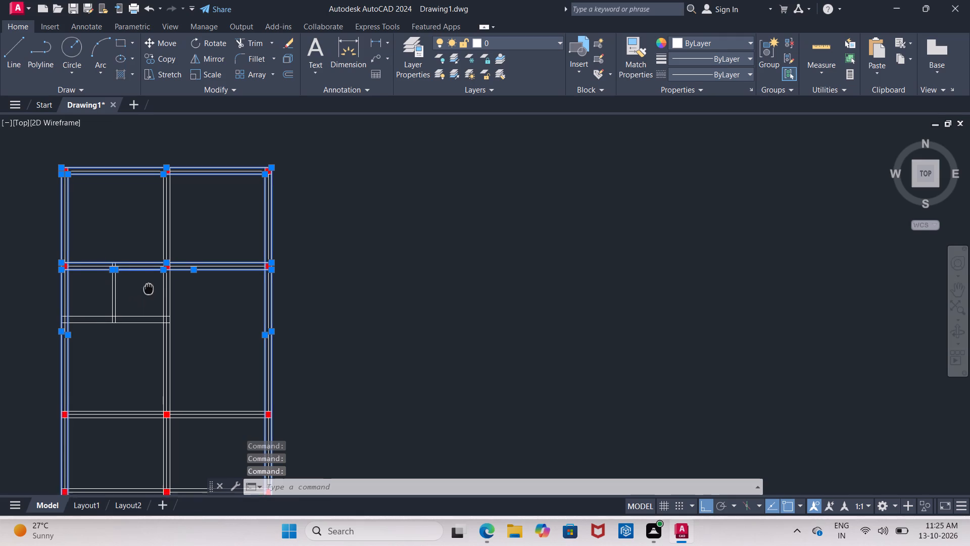
middle_click_drag(148, 284, 115, 198)
left_click(82, 209)
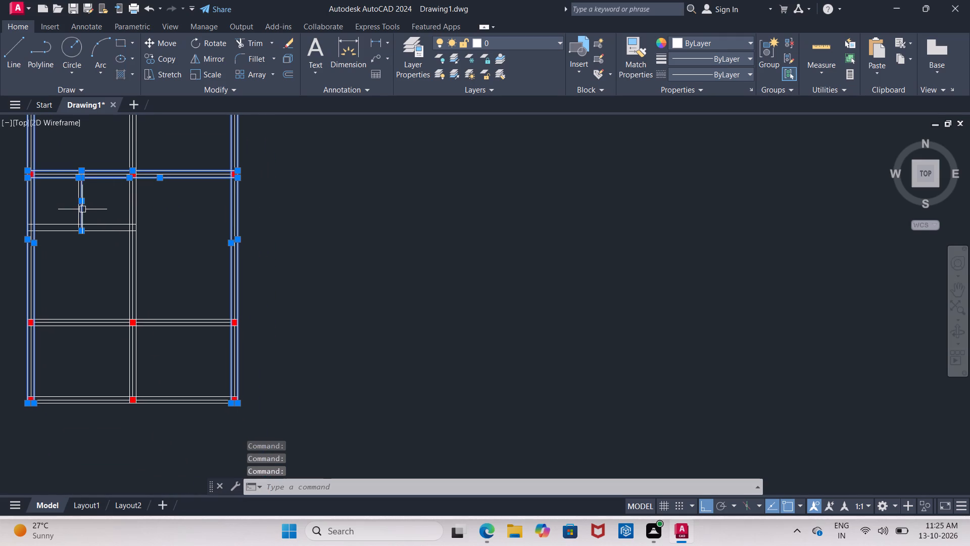
left_click(79, 209)
left_click(75, 214)
left_click(65, 226)
left_click(66, 232)
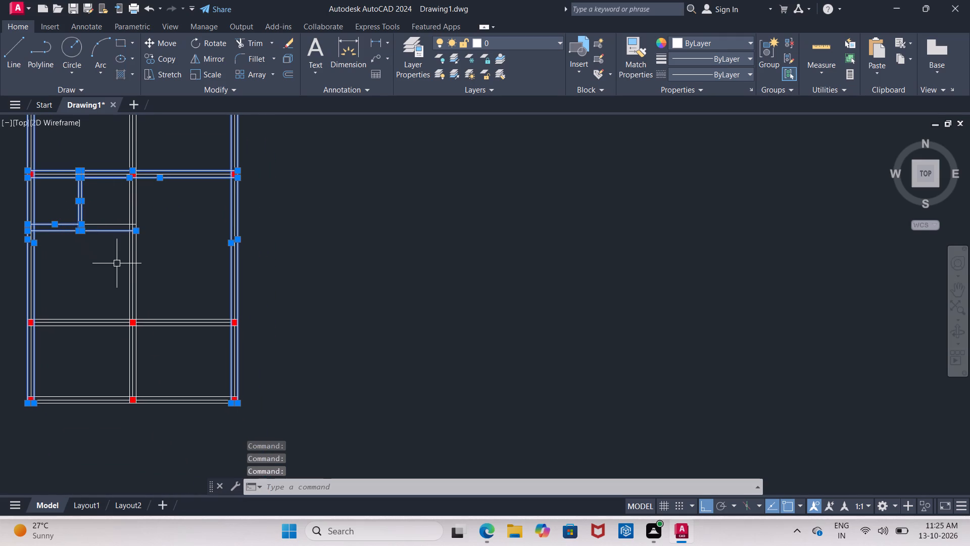
left_click(130, 277)
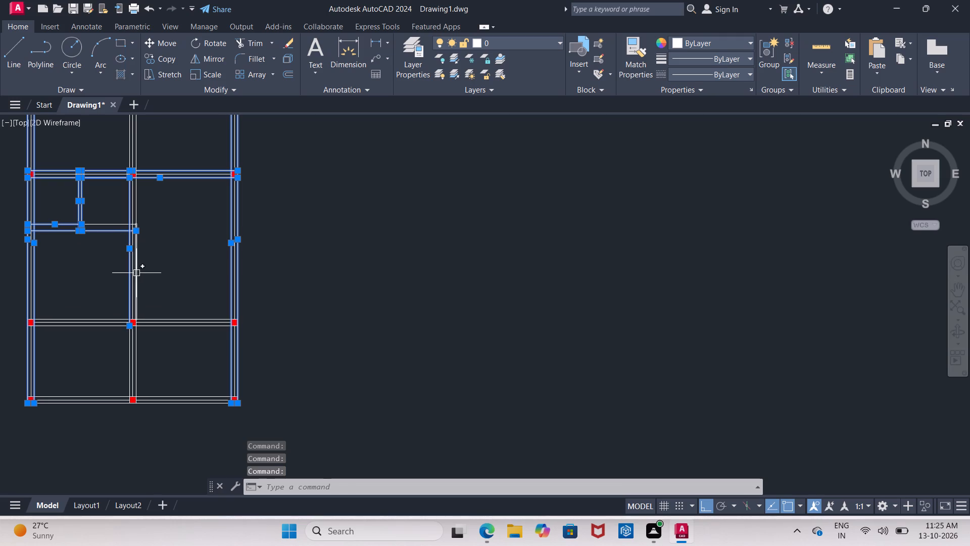
left_click(136, 273)
middle_click_drag(148, 254, 130, 307)
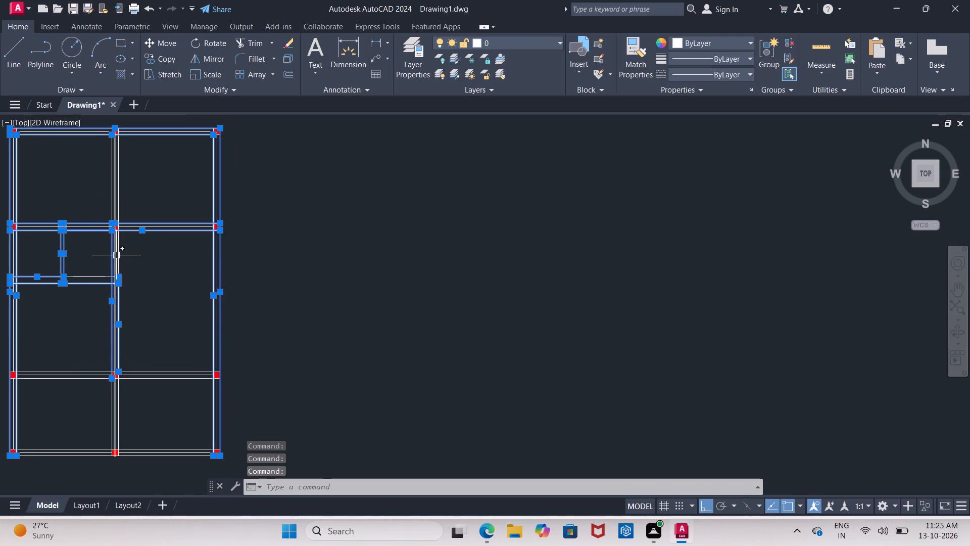
left_click(120, 251)
left_click(109, 180)
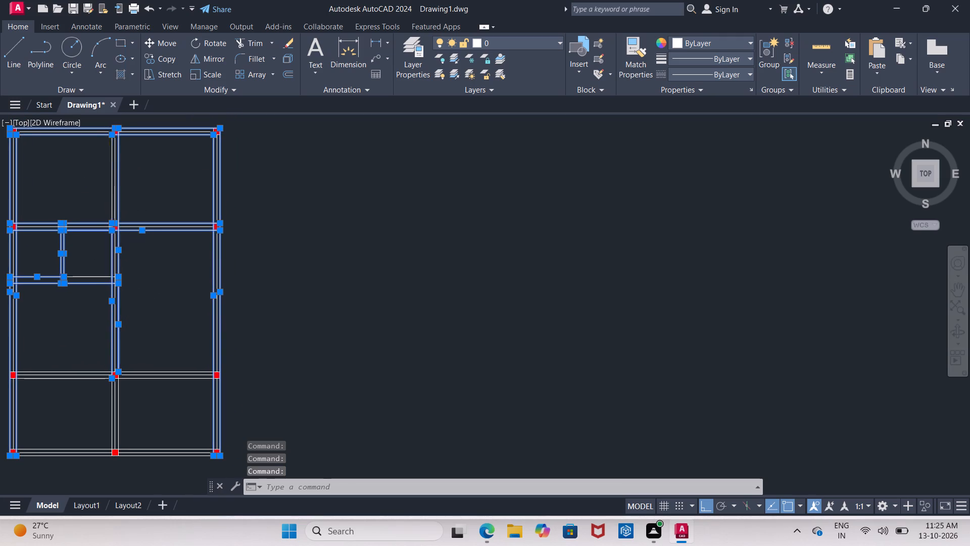
middle_click_drag(144, 252, 158, 150)
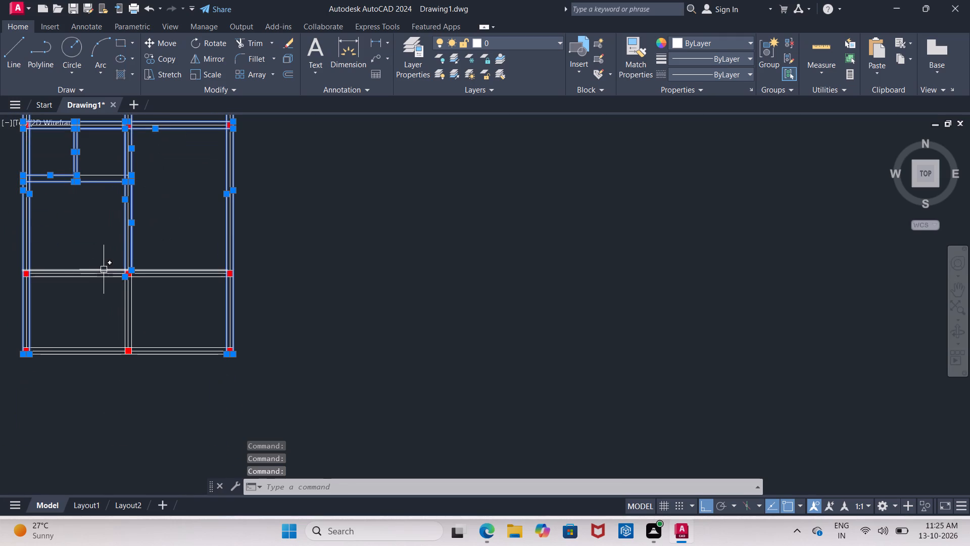
left_click(103, 269)
left_click(105, 278)
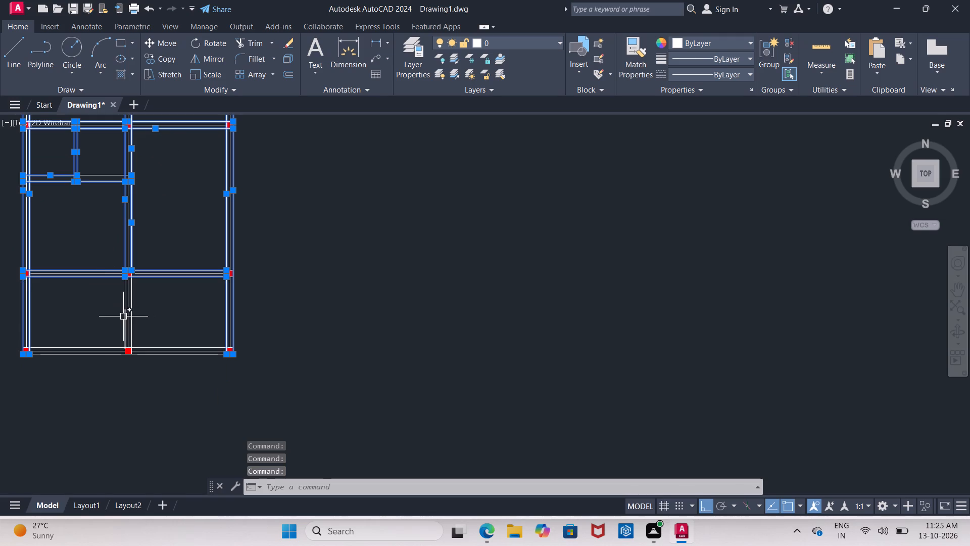
left_click(122, 314)
left_click(132, 321)
left_click(132, 295)
middle_click_drag(158, 315, 153, 286)
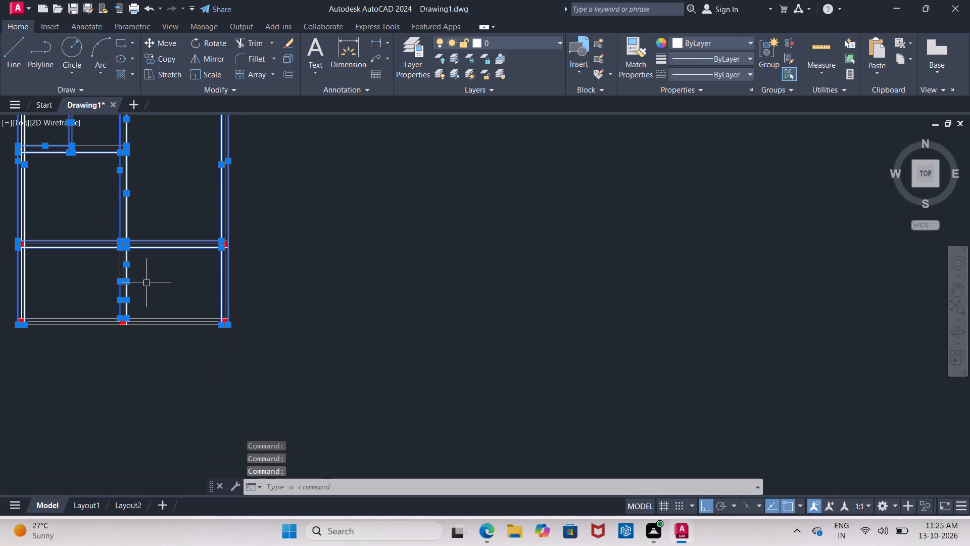
scroll(142, 279, "up", 2)
left_click(85, 251)
middle_click_drag(131, 266, 131, 264)
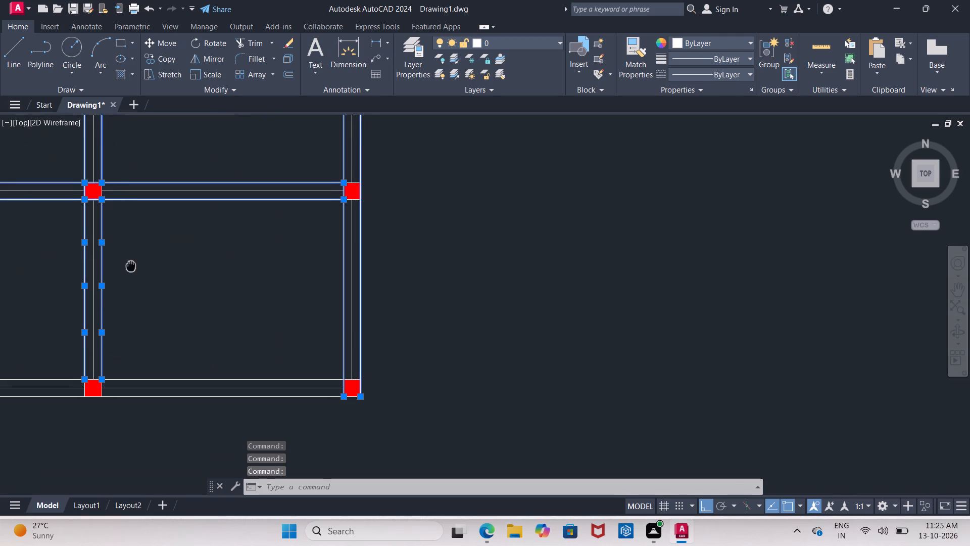
middle_click_drag(131, 264, 141, 209)
left_click(161, 322)
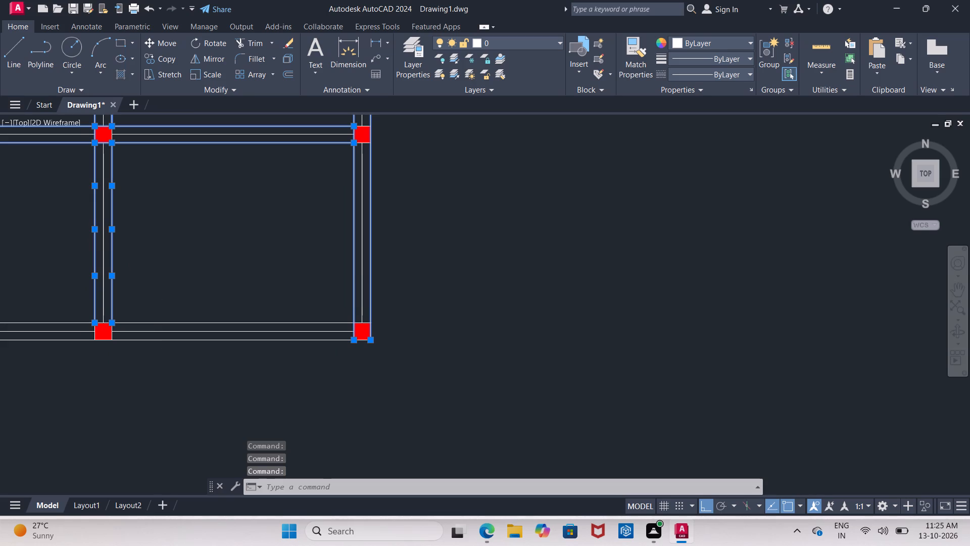
left_click(164, 341)
scroll(164, 341, "down", 2)
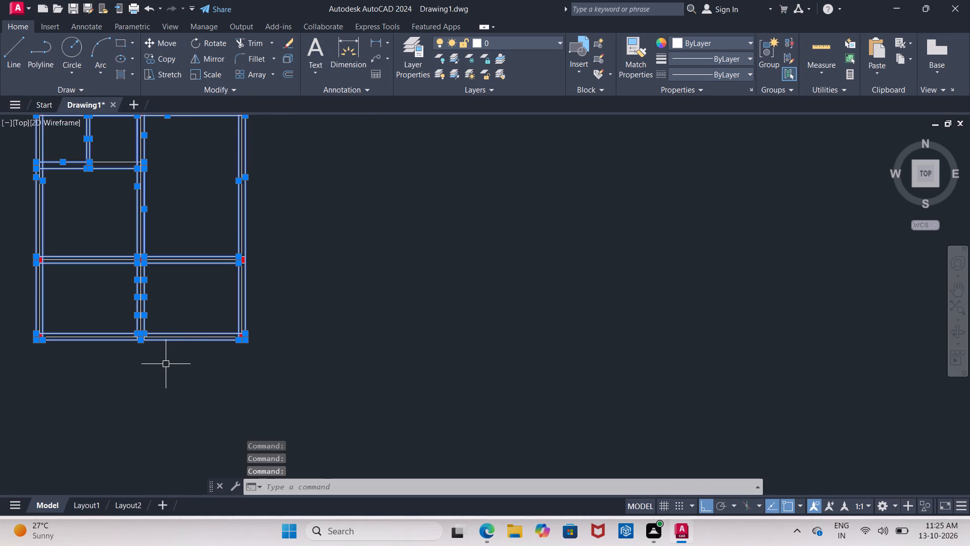
key("Delete")
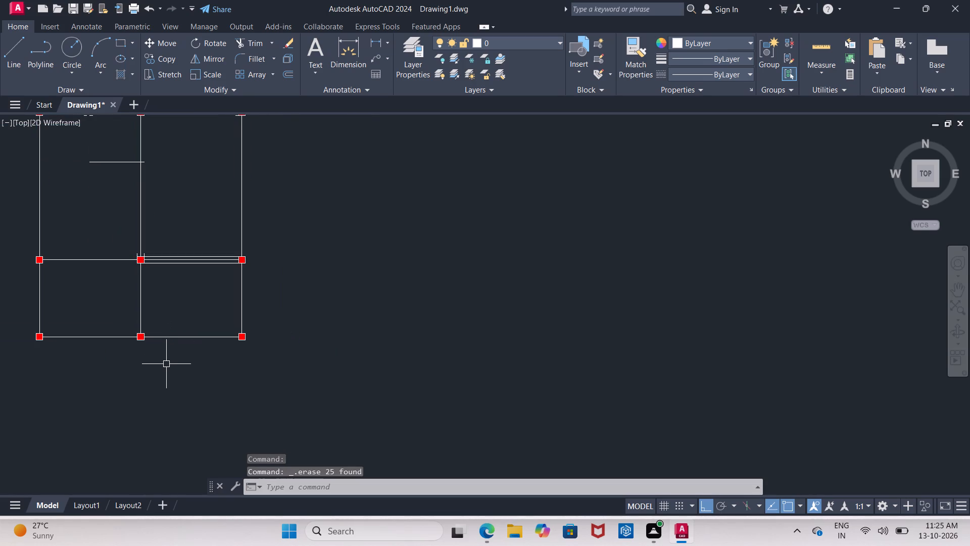
Delete the leftover horizontal partition line beside the middle vertical centre line in the new copy.
middle_click_drag(186, 145, 193, 260)
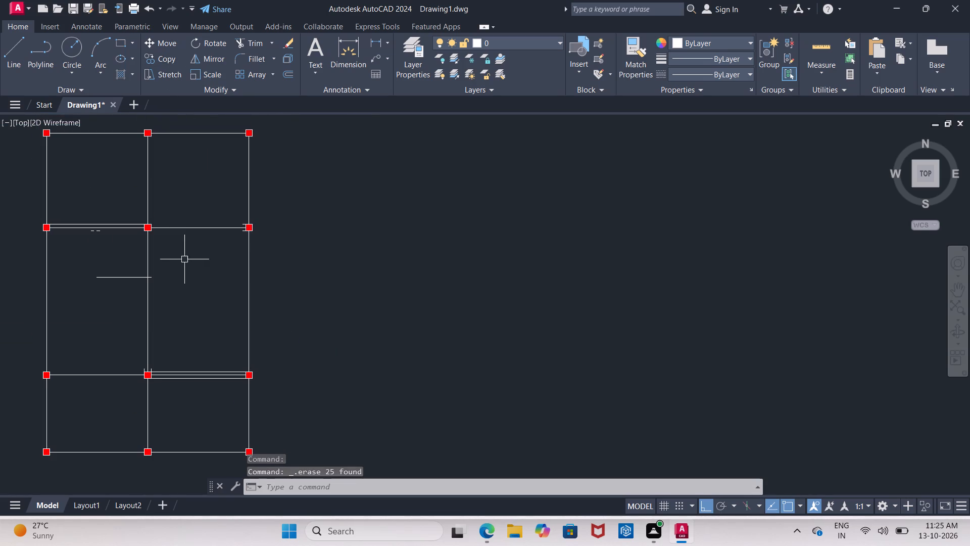
left_click(124, 277)
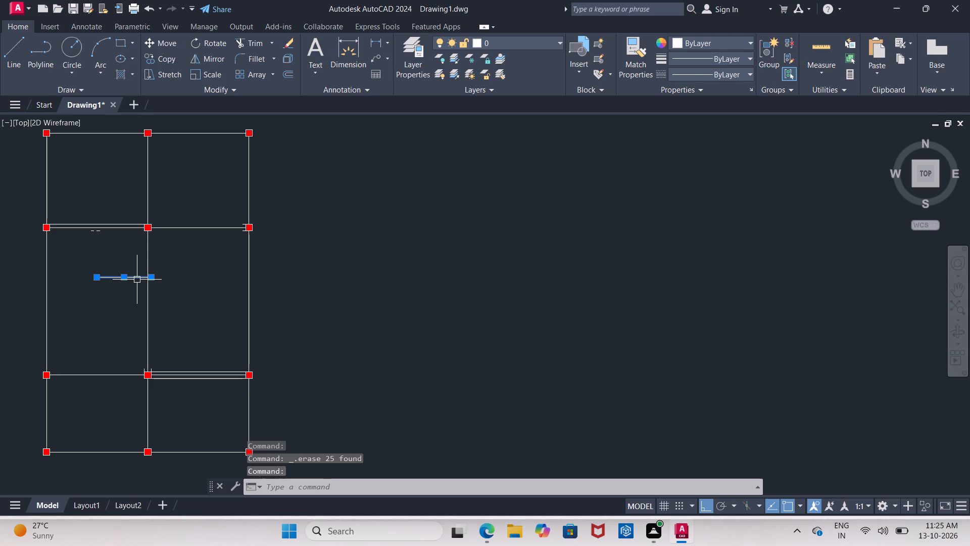
key("Delete")
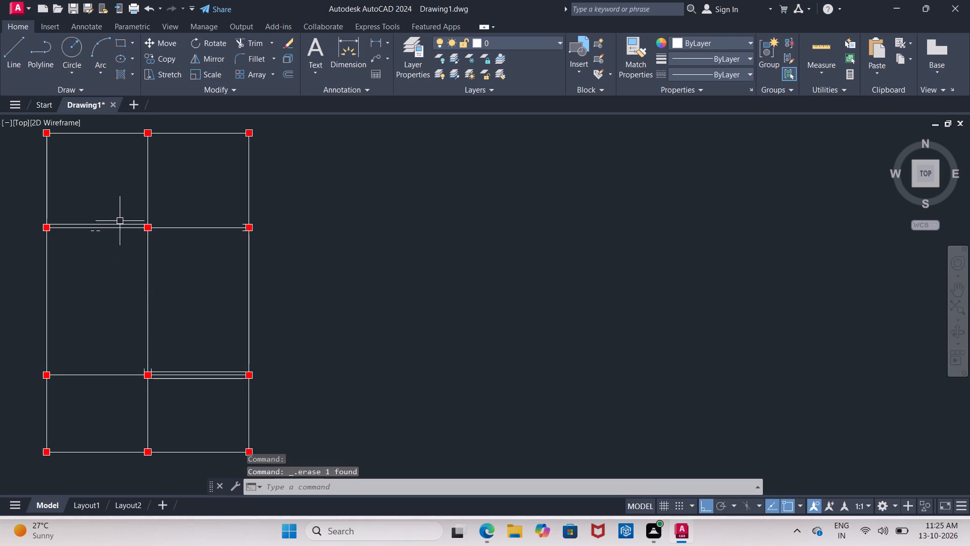
Delete the leftover wall segments above and below the upper interior horizontal centre line, between the left and middle red junctions.
scroll(116, 217, "up", 2)
left_click(108, 236)
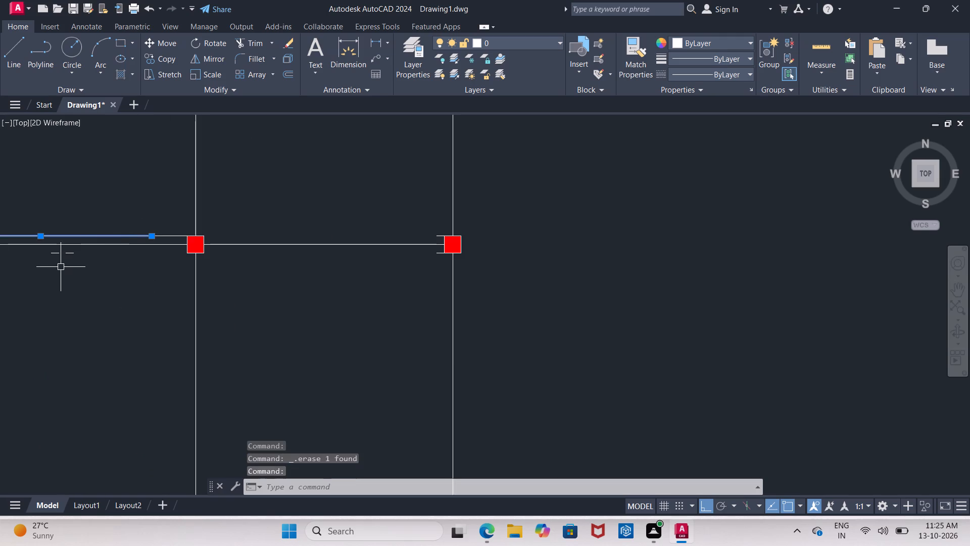
left_click(56, 254)
left_click(68, 255)
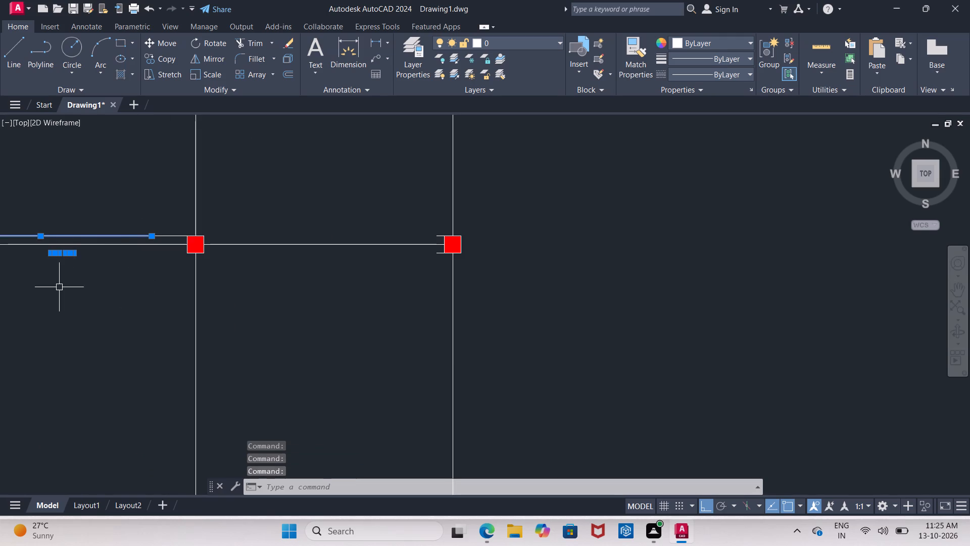
key("Delete")
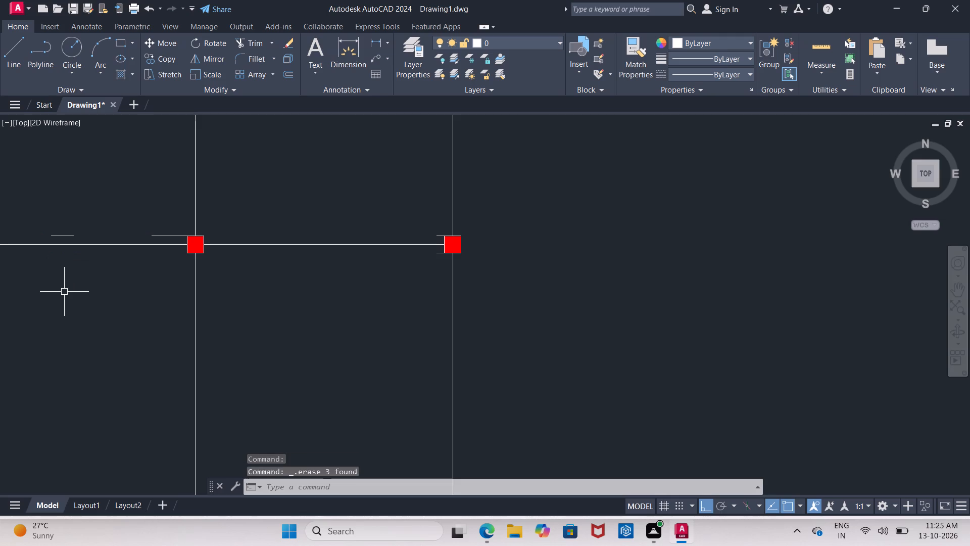
scroll(94, 200, "down", 2)
scroll(93, 213, "up", 1)
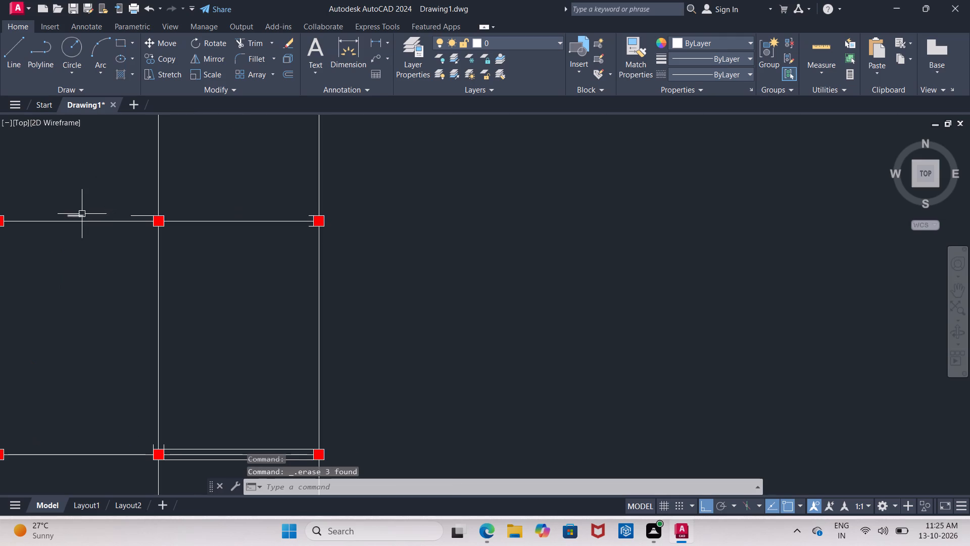
left_click(82, 214)
left_click(133, 214)
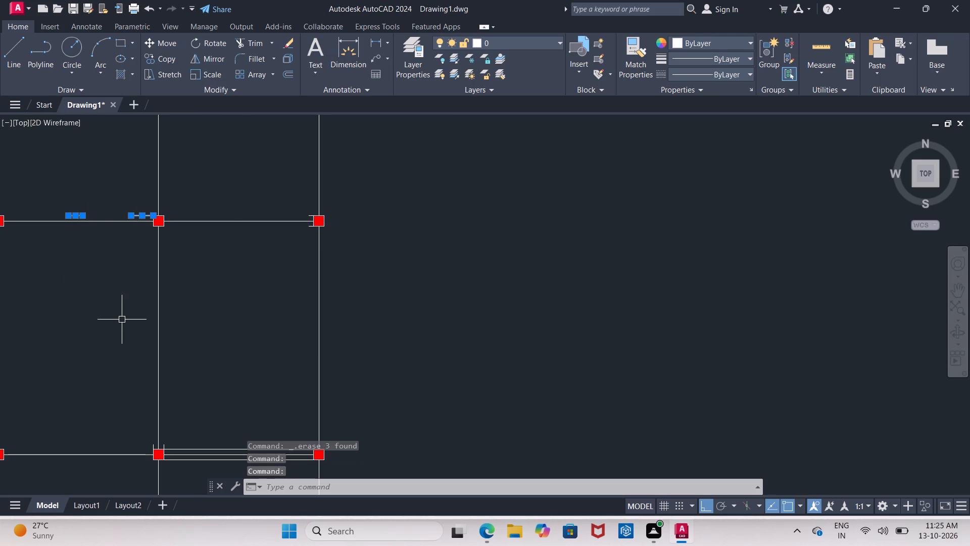
key("Delete")
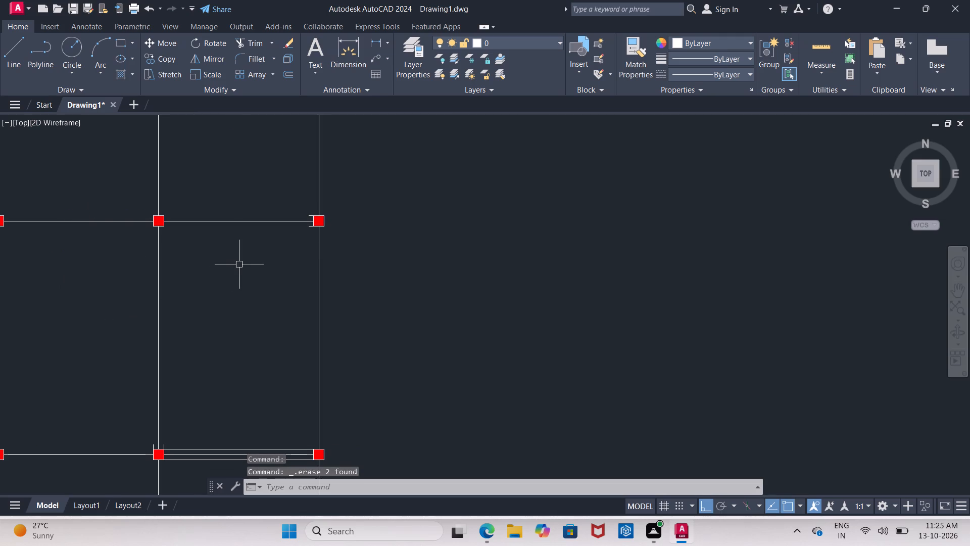
Delete the two leftover wall stubs beside the red junction where the upper interior centre line meets the right vertical centre line.
scroll(255, 266, "up", 1)
middle_click_drag(256, 266, 159, 257)
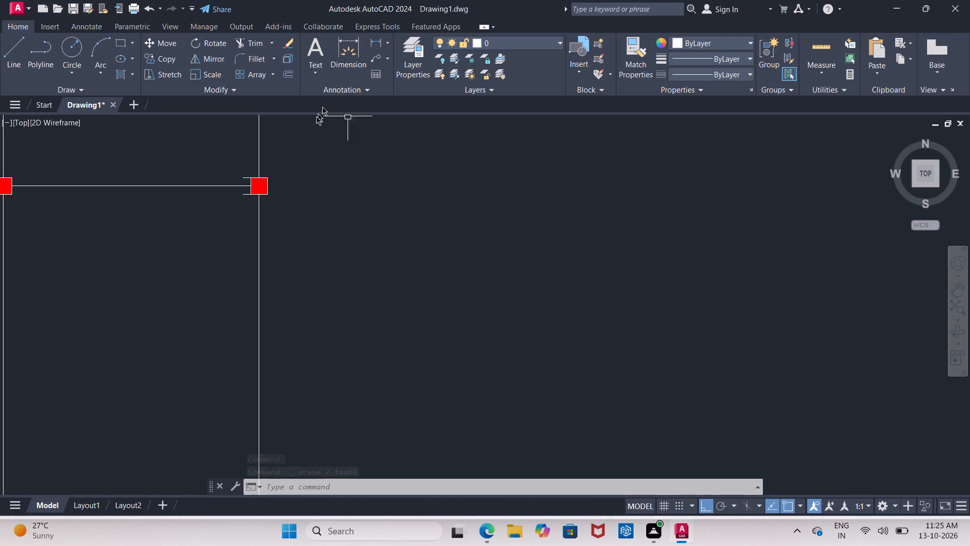
scroll(308, 132, "up", 2)
left_click(155, 232)
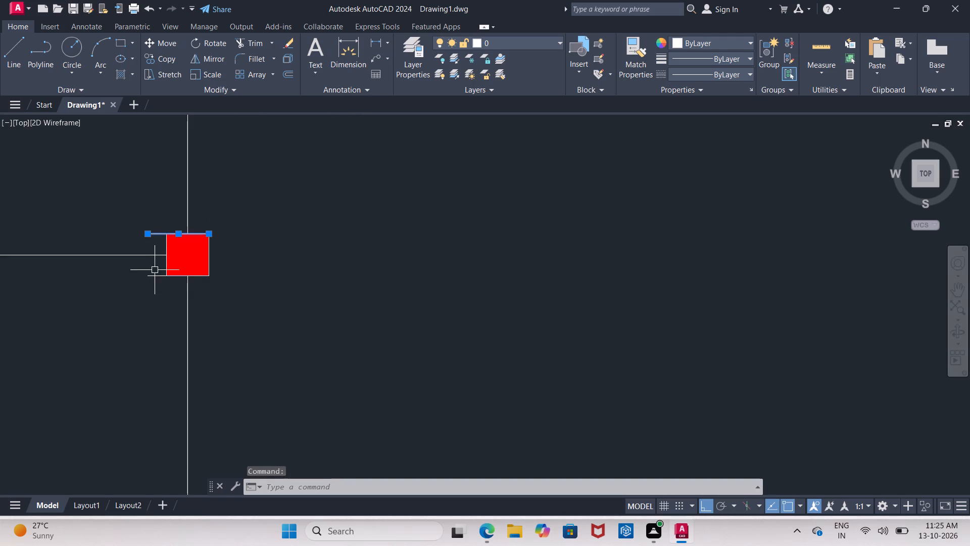
left_click(154, 276)
key("Delete")
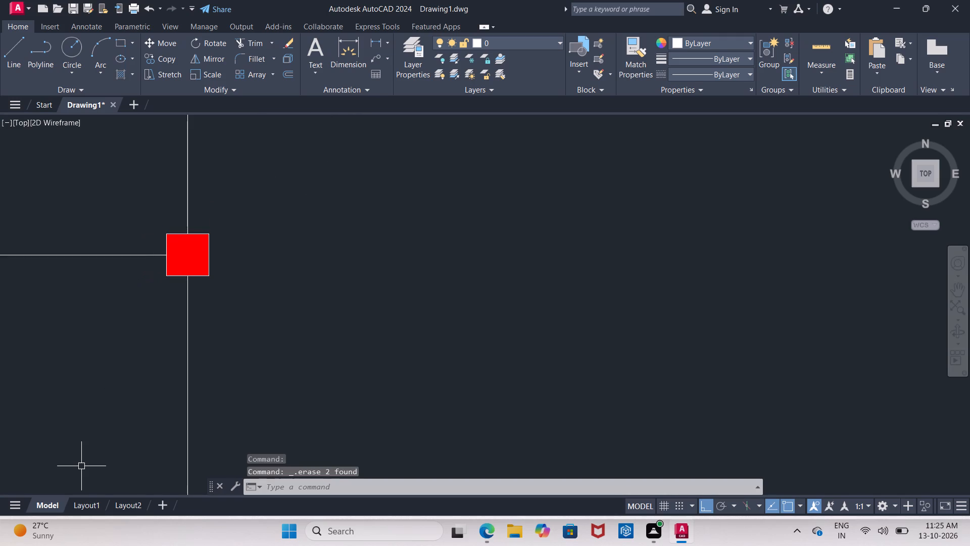
Delete the leftover wall stubs and the two horizontal wall lines running right from the lower interior junction on the middle centre line.
scroll(83, 239, "down", 5)
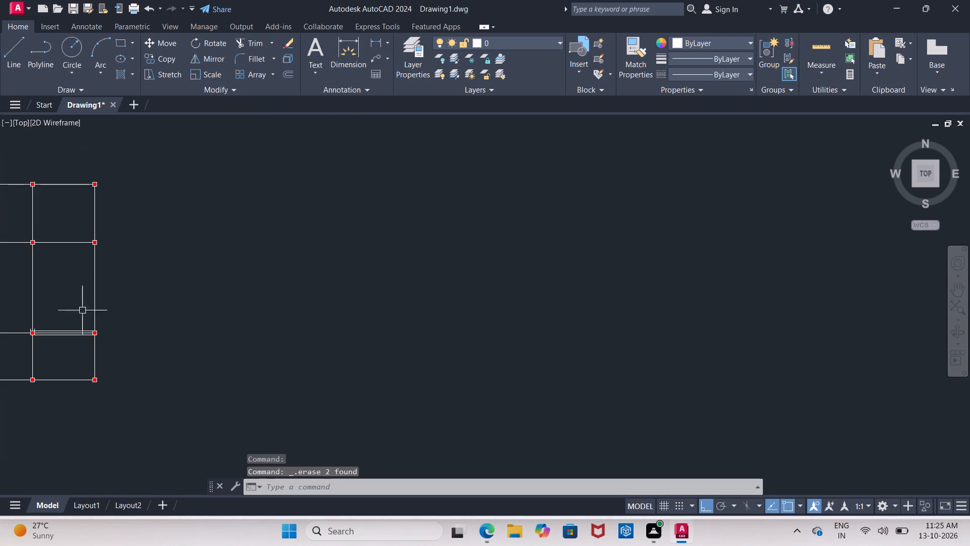
middle_click_drag(77, 322, 122, 264)
scroll(70, 262, "up", 3)
middle_click_drag(70, 257, 64, 193)
scroll(74, 206, "up", 3)
middle_click_drag(72, 203, 24, 128)
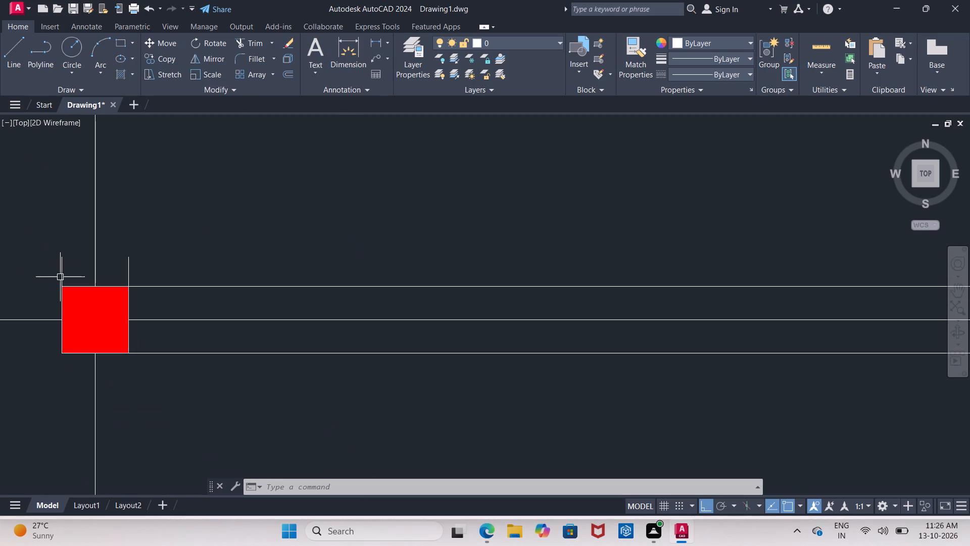
left_click(61, 273)
left_click(128, 271)
left_click(150, 286)
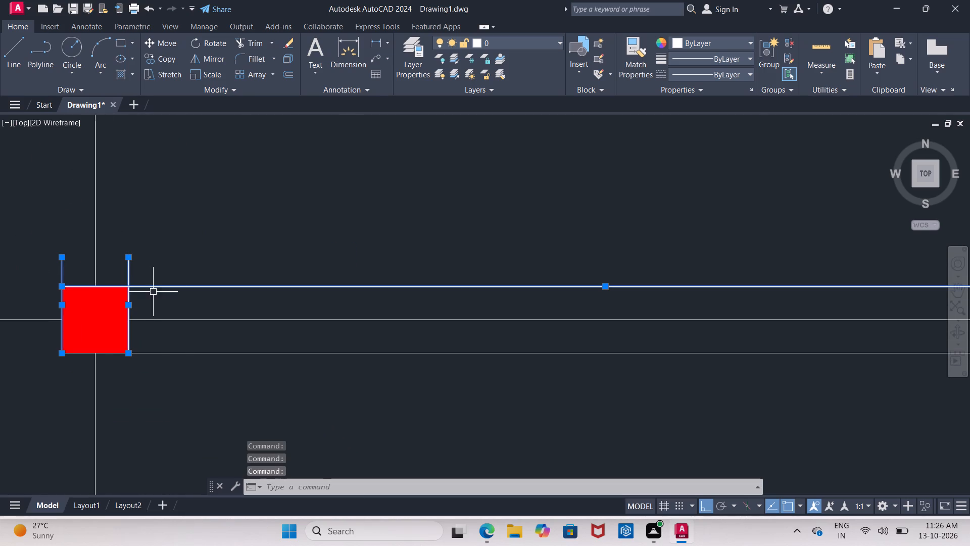
left_click(158, 353)
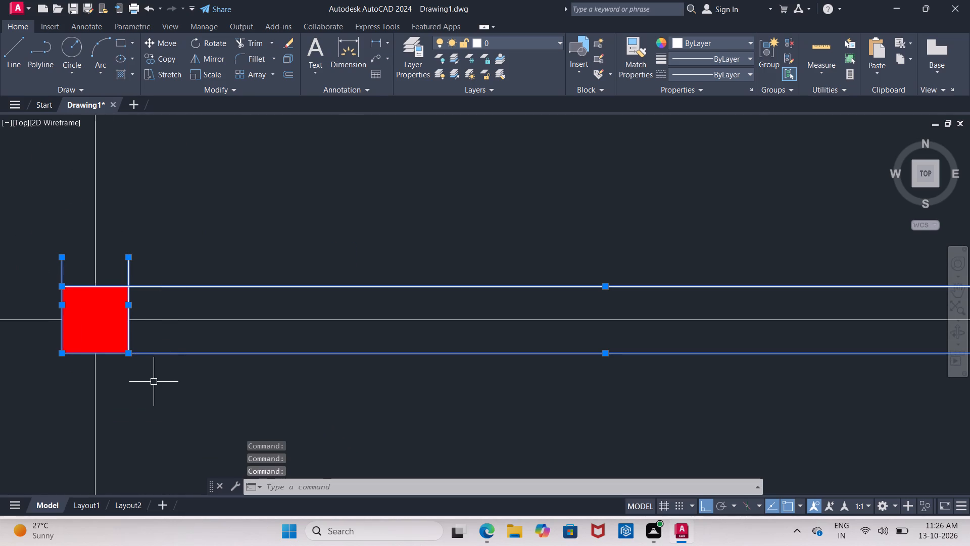
key("Delete")
Delete the two leftover wall stubs beside the red junction where the lower interior centre line meets the right vertical centre line.
scroll(154, 382, "down", 6)
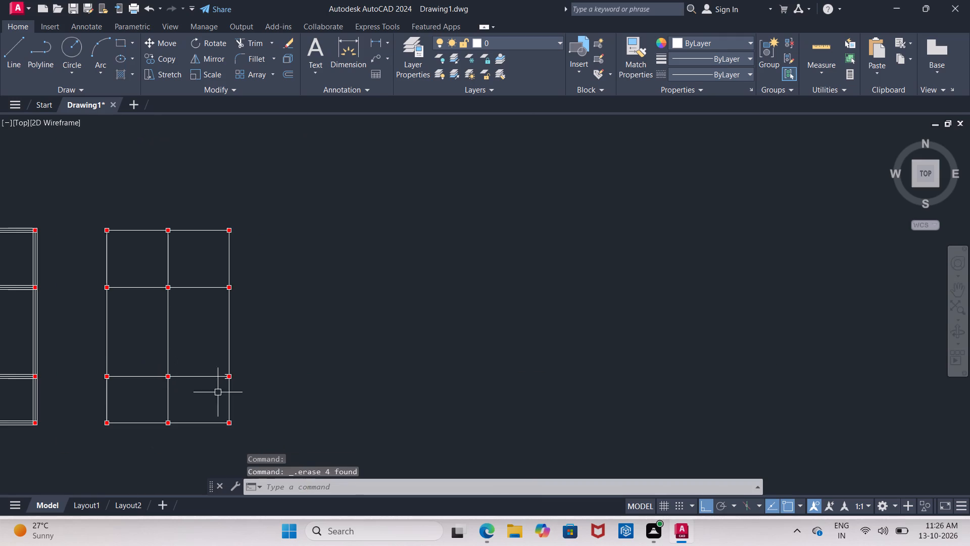
scroll(218, 392, "up", 3)
scroll(257, 334, "up", 3)
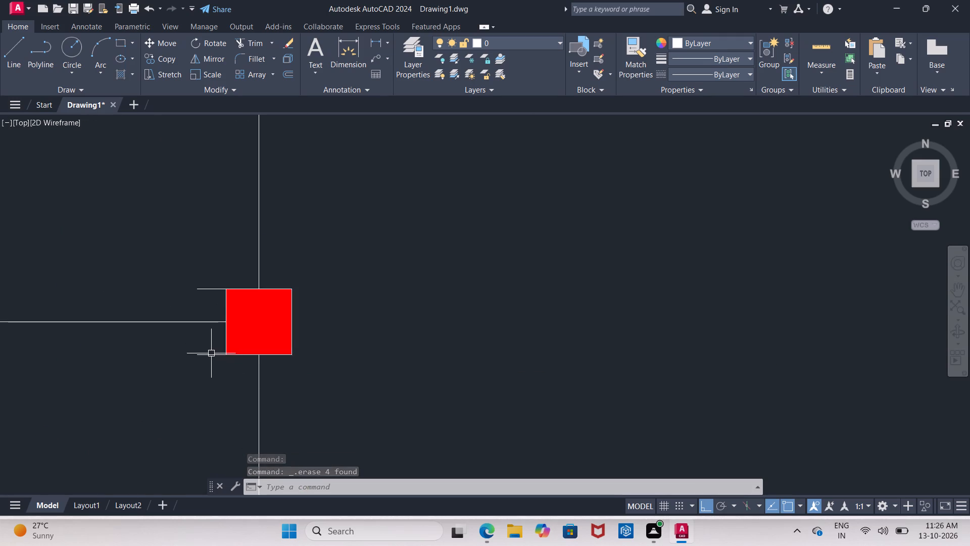
left_click(211, 353)
left_click(209, 290)
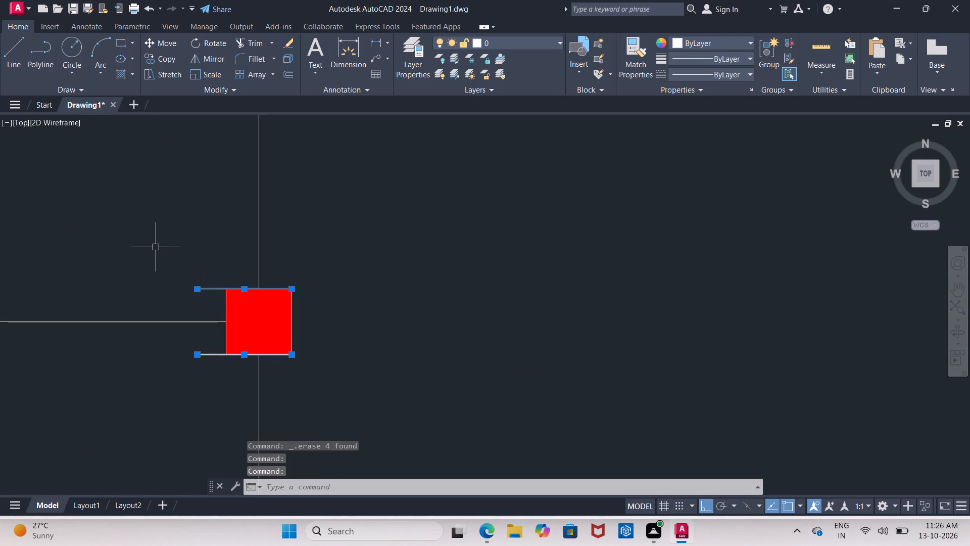
key("Delete")
Stretch the upper end of the left vertical centre line 2' upward beyond the top-left red junction.
scroll(176, 237, "down", 5)
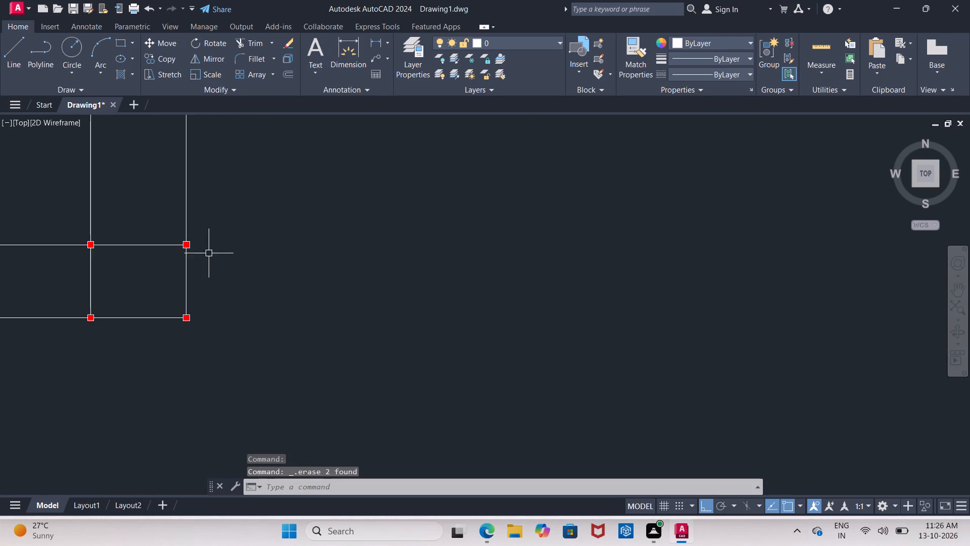
scroll(174, 280, "down", 2)
scroll(152, 255, "up", 2)
middle_click_drag(153, 255, 164, 277)
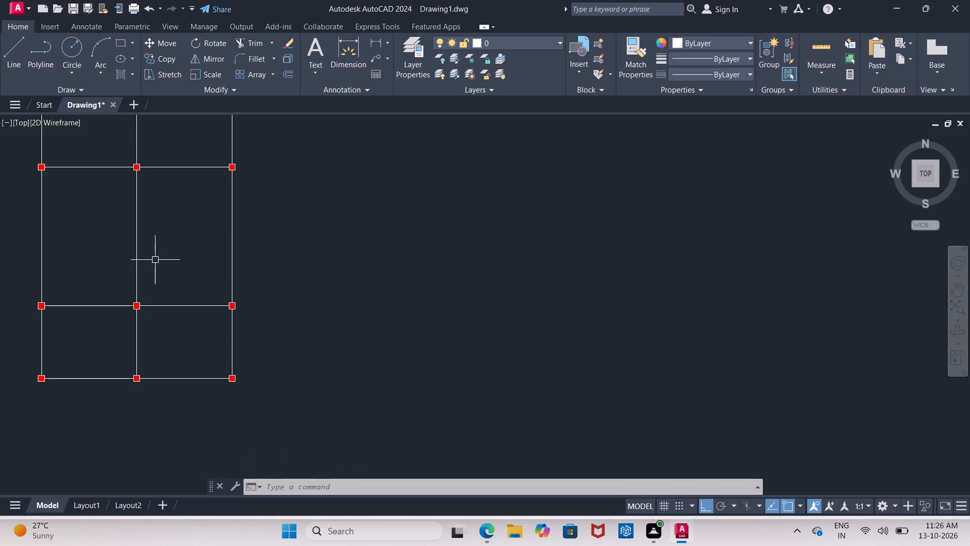
scroll(150, 257, "down", 2)
scroll(99, 162, "up", 3)
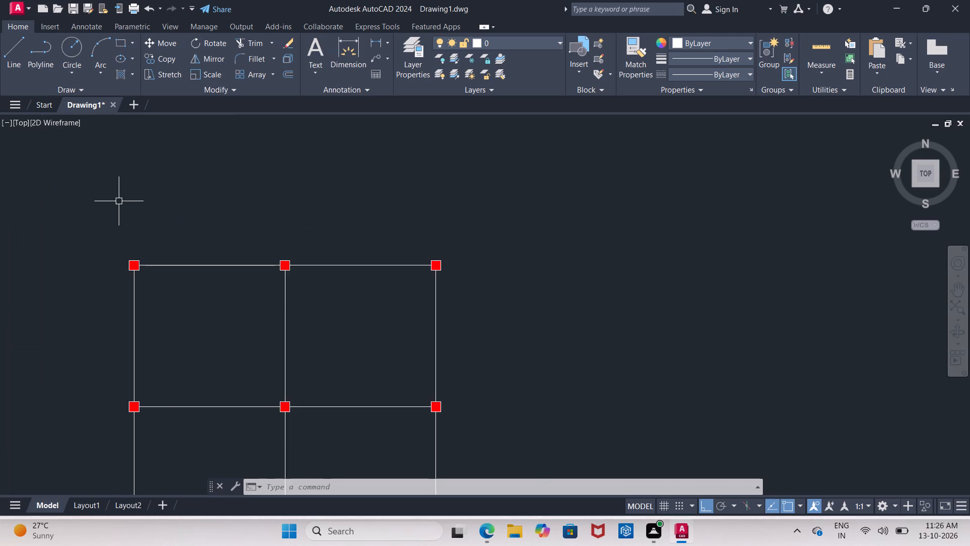
scroll(119, 202, "up", 2)
middle_click_drag(119, 202, 36, 99)
left_click(71, 321)
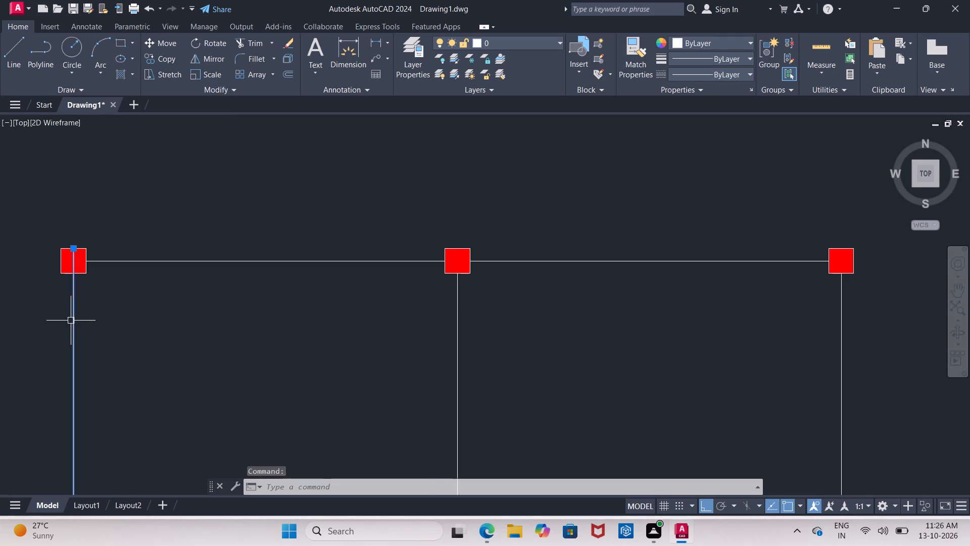
left_click(72, 247)
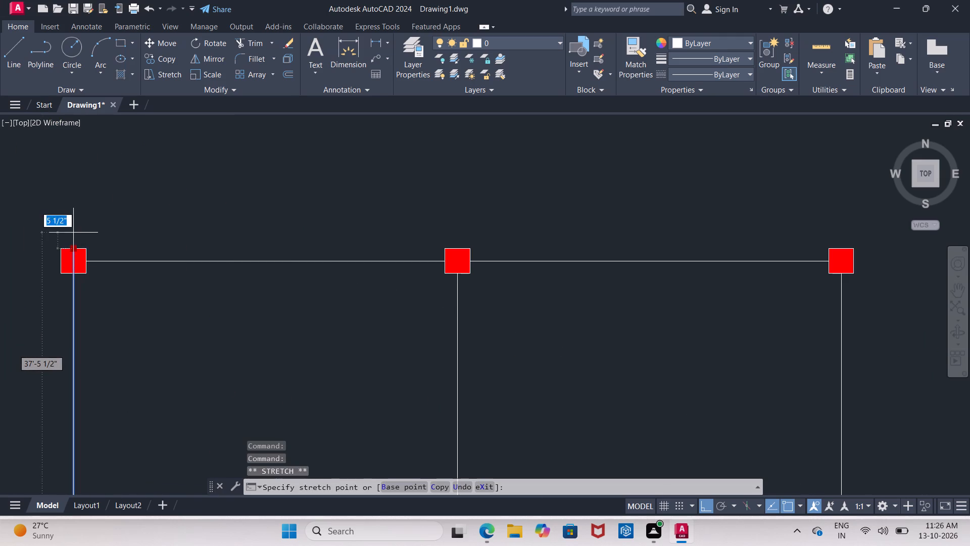
type("2'")
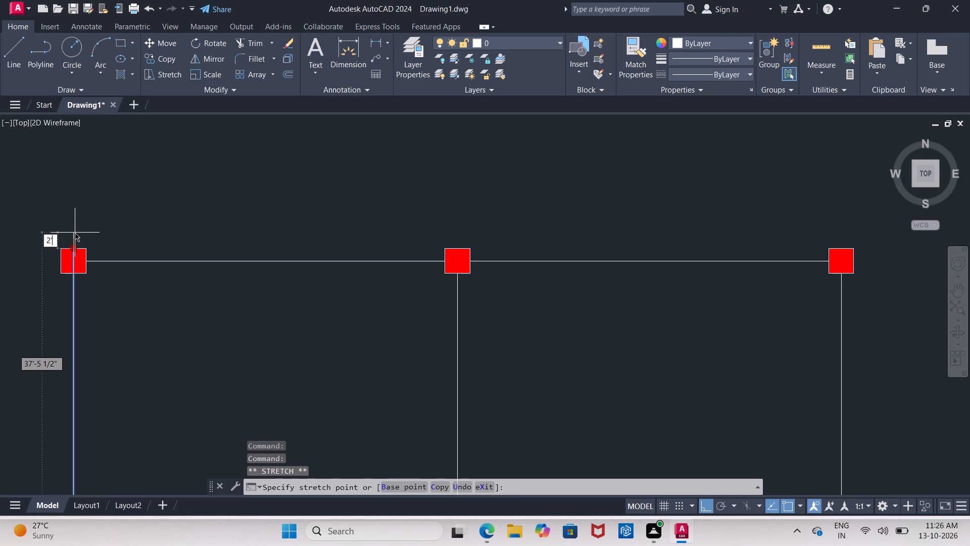
key("Return")
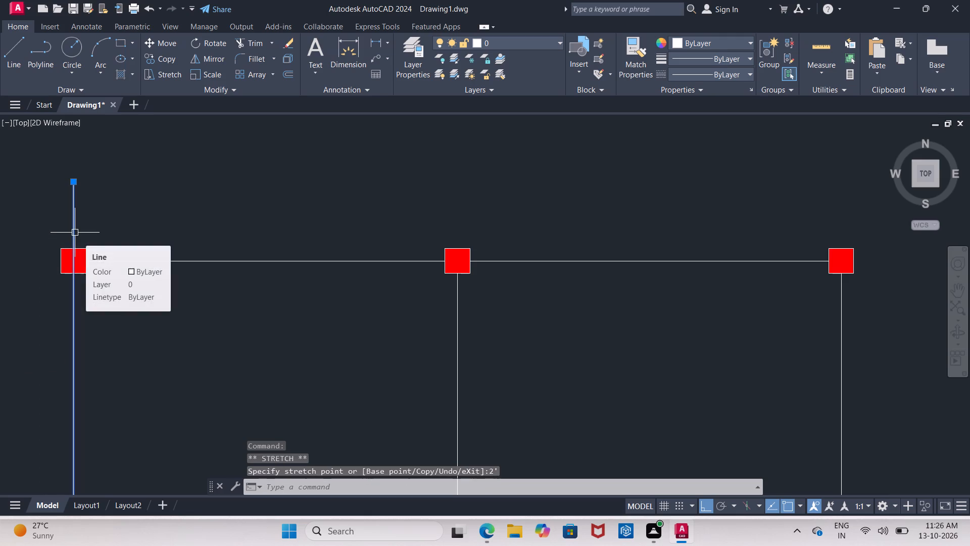
key("Escape")
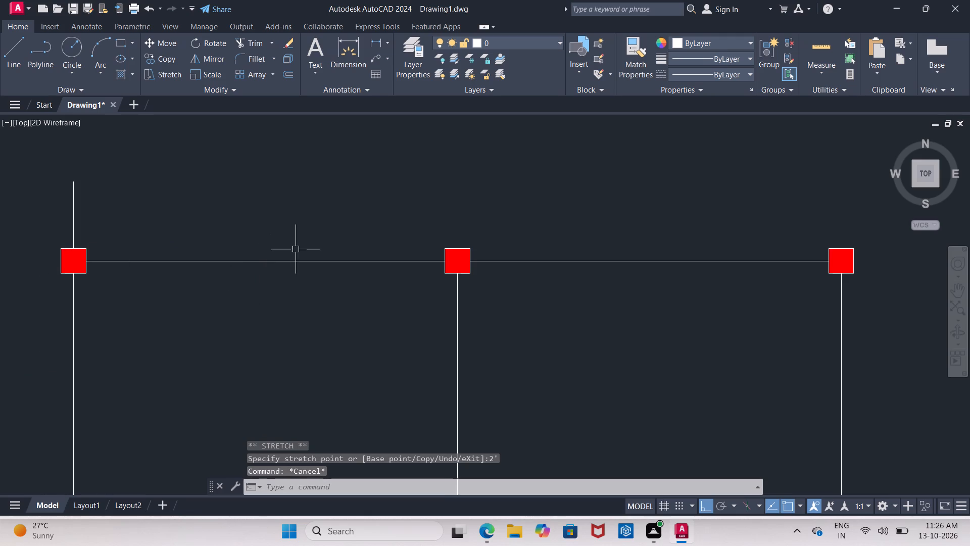
Draw a horizontal line from the left centre line's extended upper end to beyond the right vertical centre line.
middle_click_drag(288, 239, 296, 222)
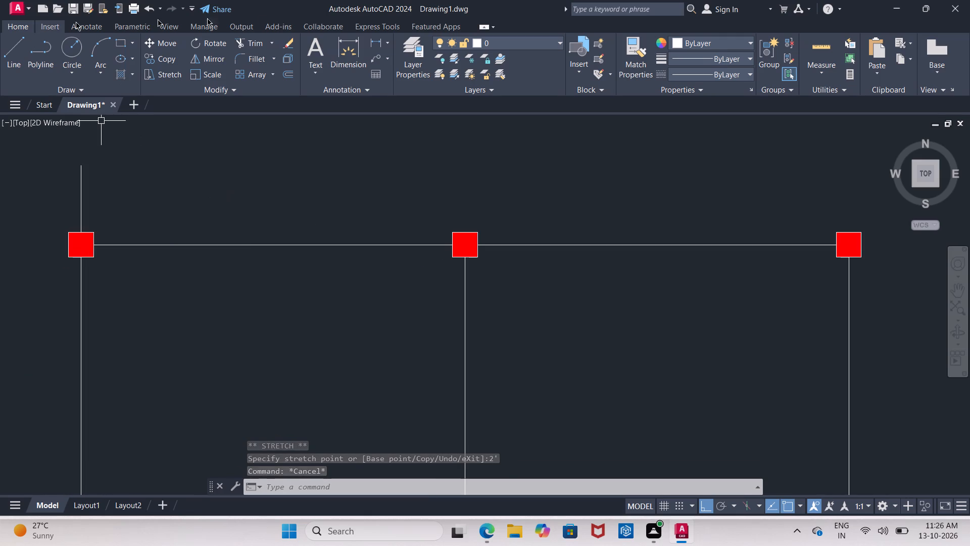
left_click_drag(15, 49, 29, 55)
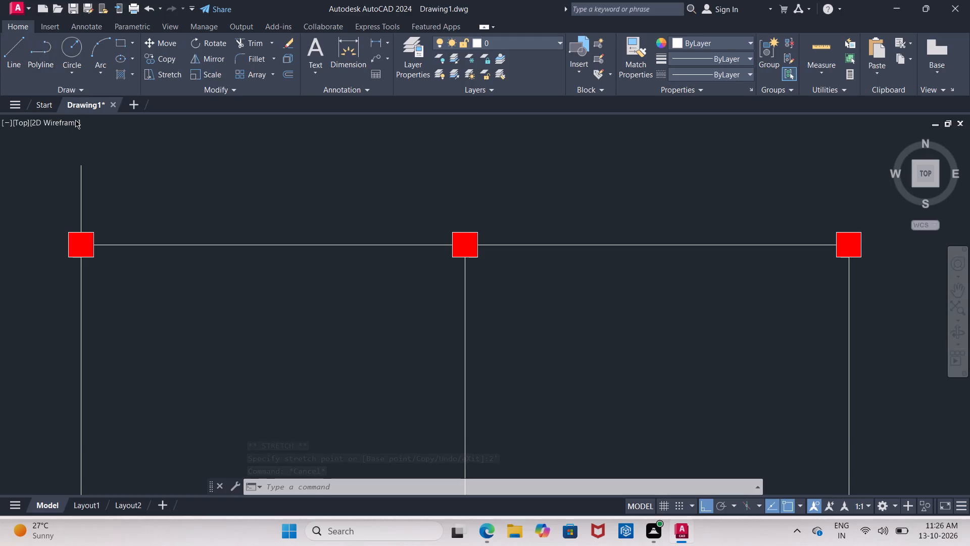
left_click(19, 62)
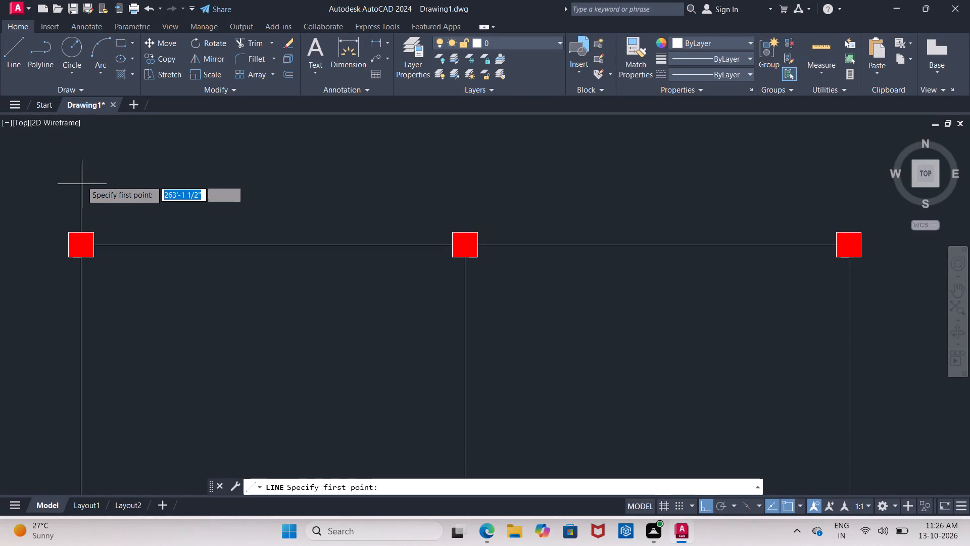
left_click(80, 167)
middle_click_drag(529, 164, 409, 170)
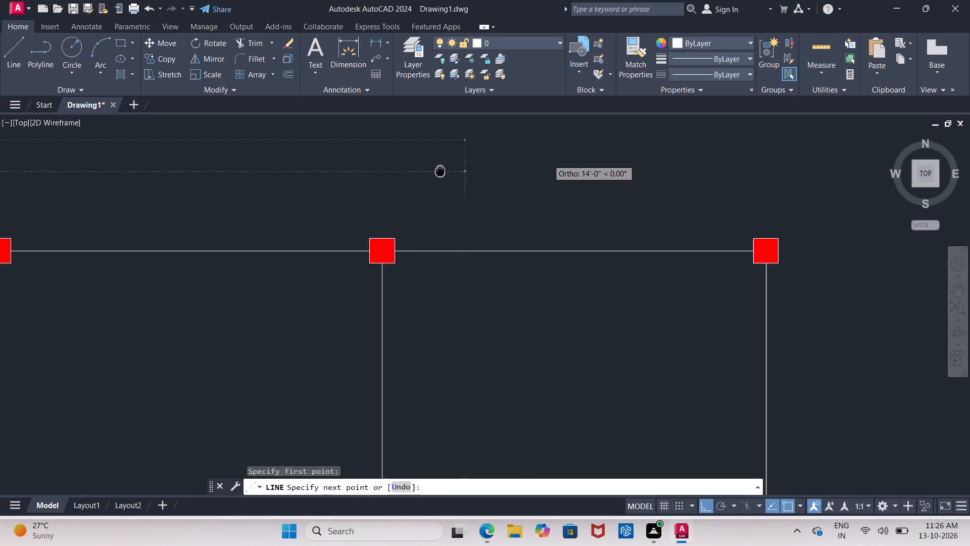
middle_click_drag(409, 170, 371, 165)
left_click(846, 173)
key("Escape")
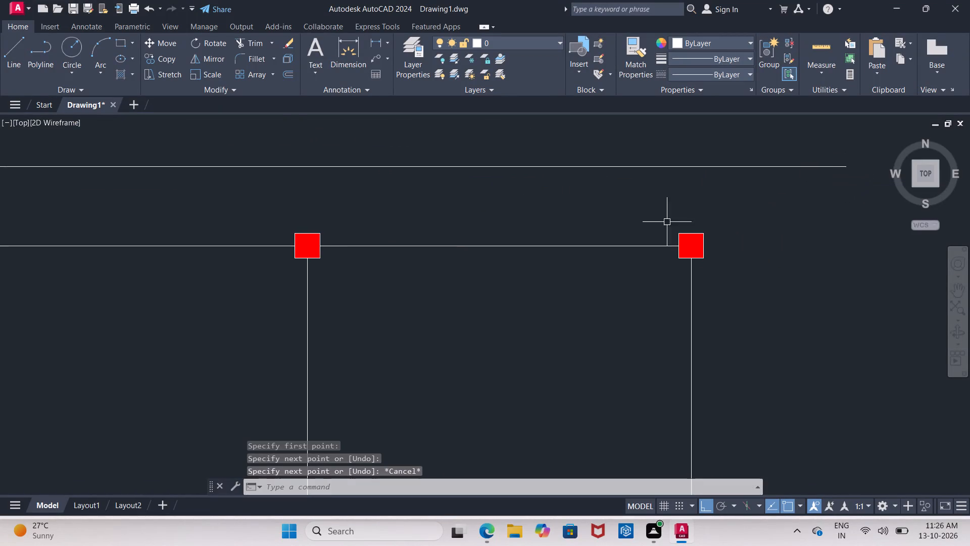
Extend the middle and right vertical centre lines up to the new horizontal line above the grid.
type("EX")
left_click(530, 235)
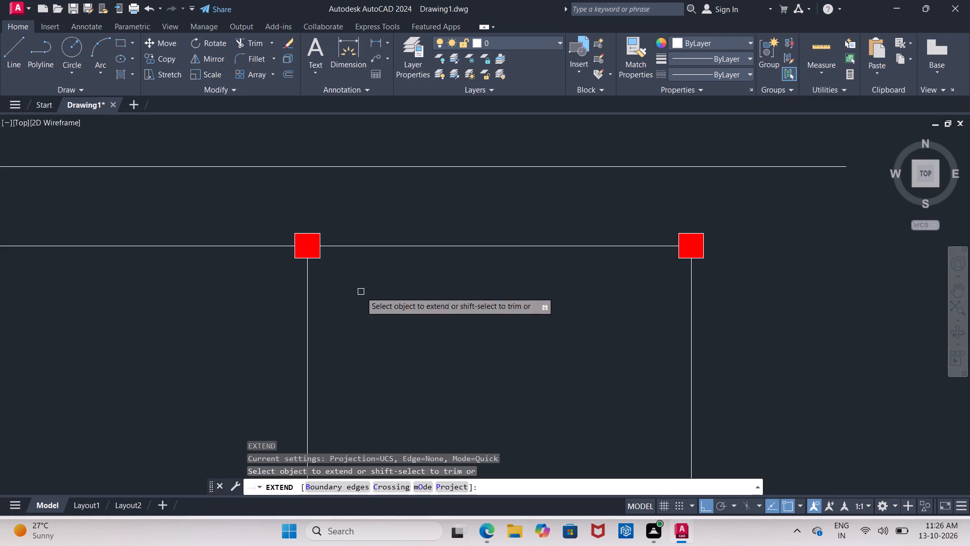
left_click(305, 292)
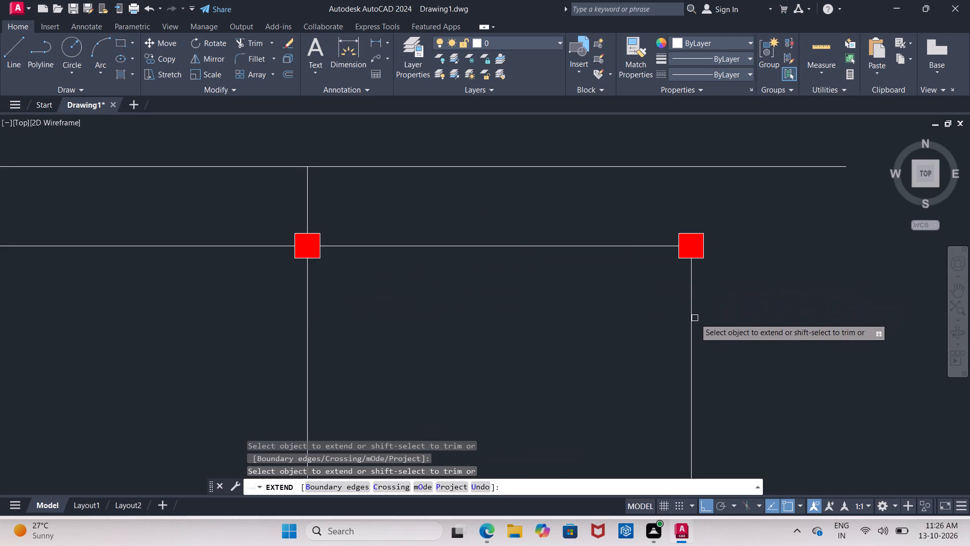
left_click(690, 323)
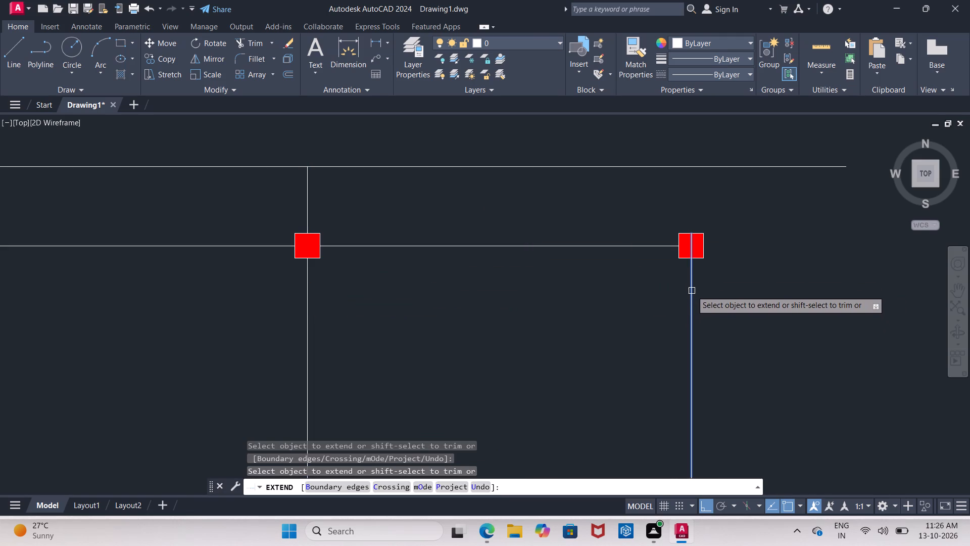
left_click(692, 291)
left_click(693, 282)
key("Escape")
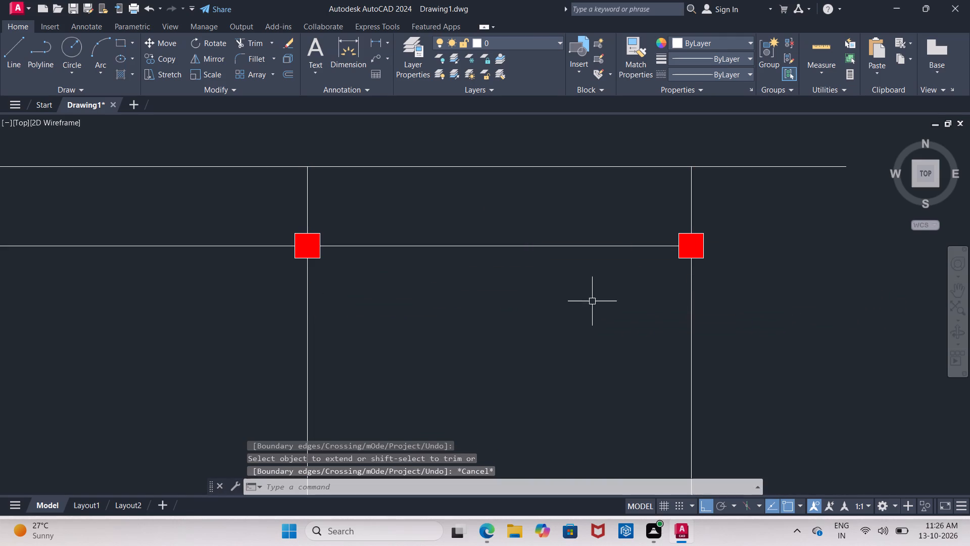
Stretch the right end of the top horizontal centre line 2' outward beyond the top-right red junction.
middle_click_drag(571, 294, 359, 239)
scroll(359, 239, "down", 2)
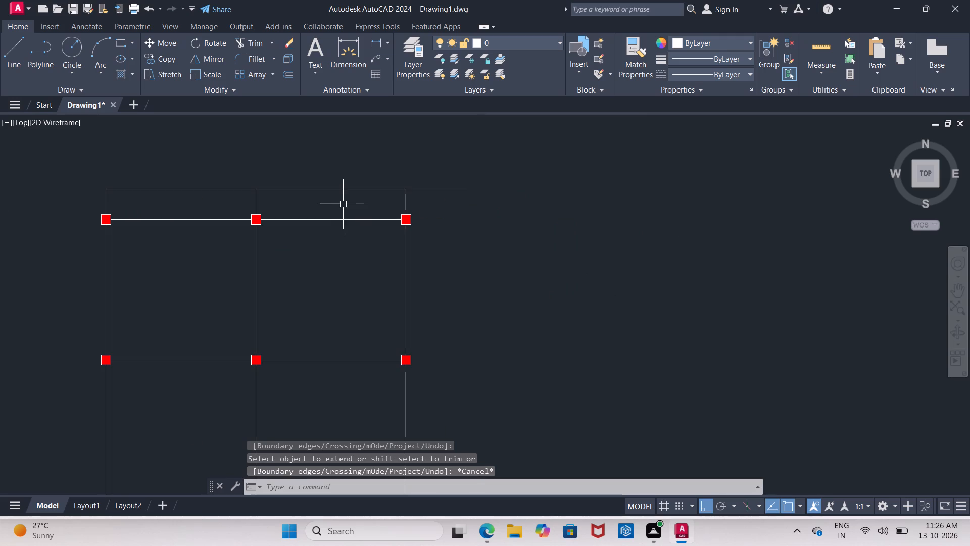
left_click(348, 221)
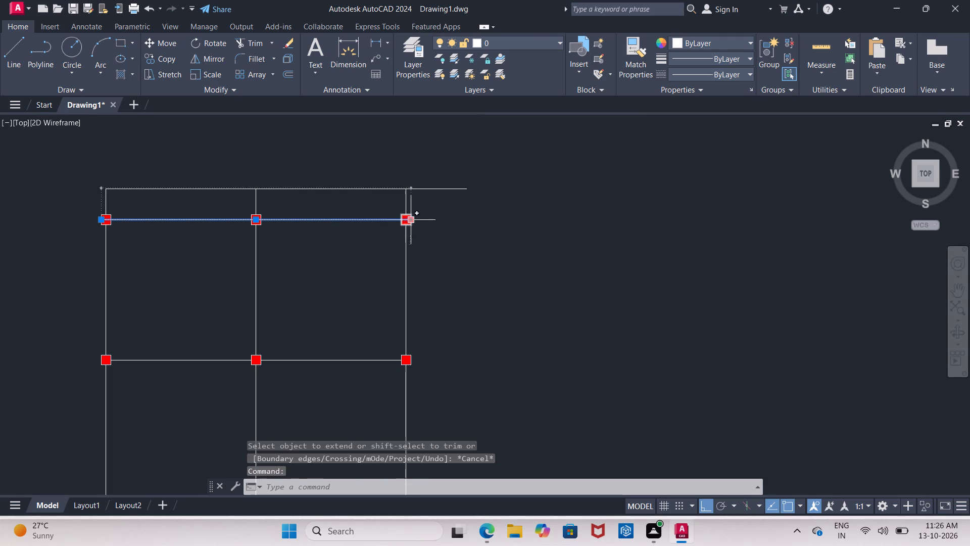
left_click(413, 222)
type("2'")
key("Return")
key("Escape")
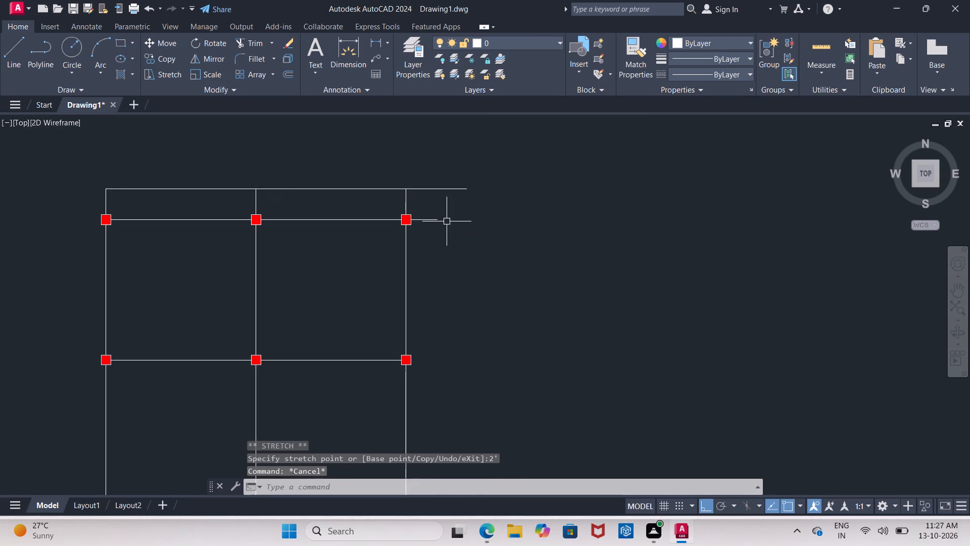
Draw a vertical line from the top horizontal centre line's extended right end down to below the bottom row of red junctions.
middle_click_drag(448, 261, 411, 222)
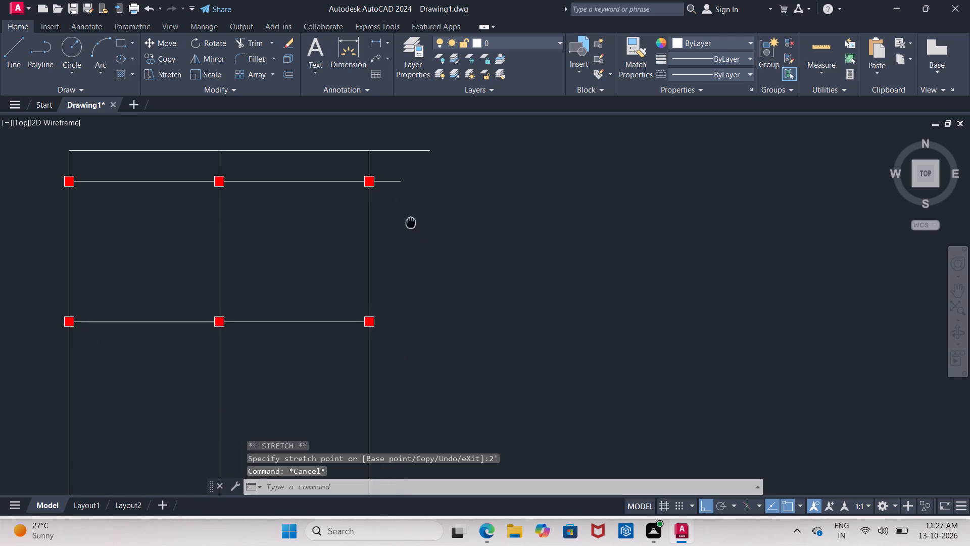
middle_click_drag(411, 222, 396, 201)
key("Escape")
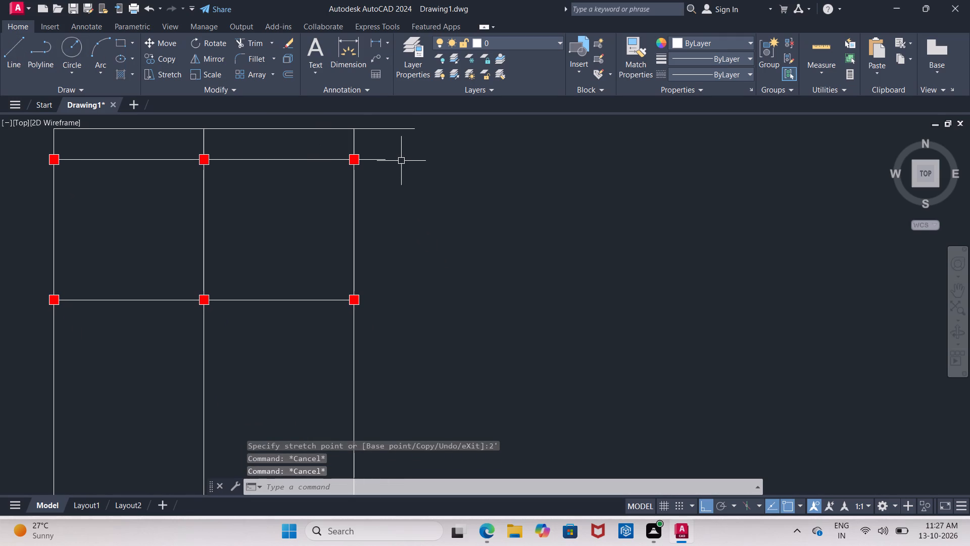
left_click(12, 53)
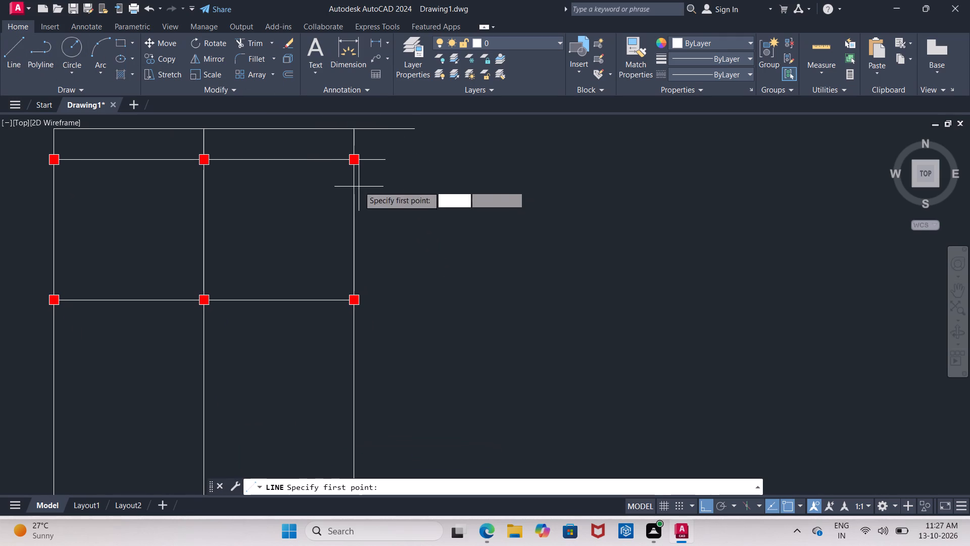
left_click(383, 159)
middle_click_drag(400, 147, 399, 138)
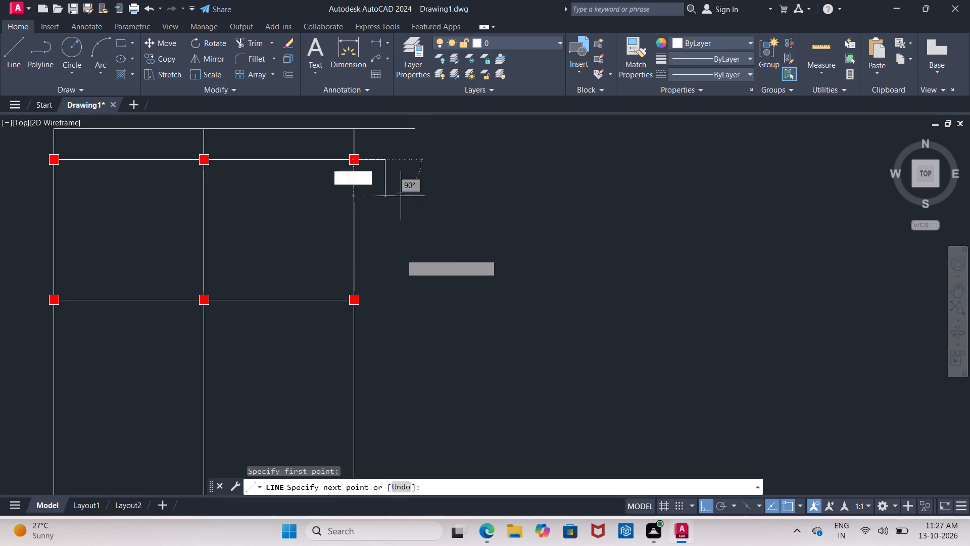
middle_click_drag(399, 138, 398, 135)
middle_click_drag(418, 313, 380, 78)
left_click(389, 416)
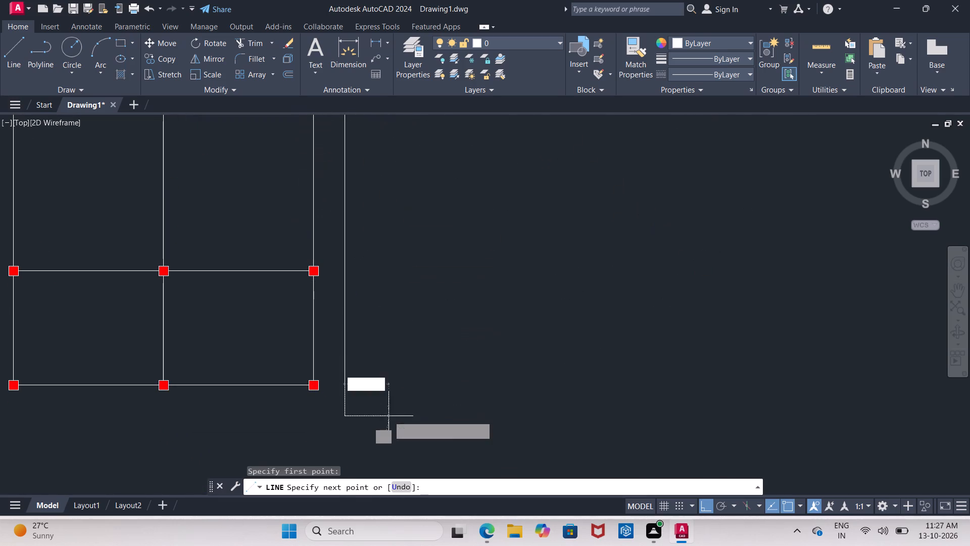
key("Escape")
Stretch the lower end of the right vertical centre line 2' downward beyond the bottom-right red junction.
scroll(315, 394, "up", 2)
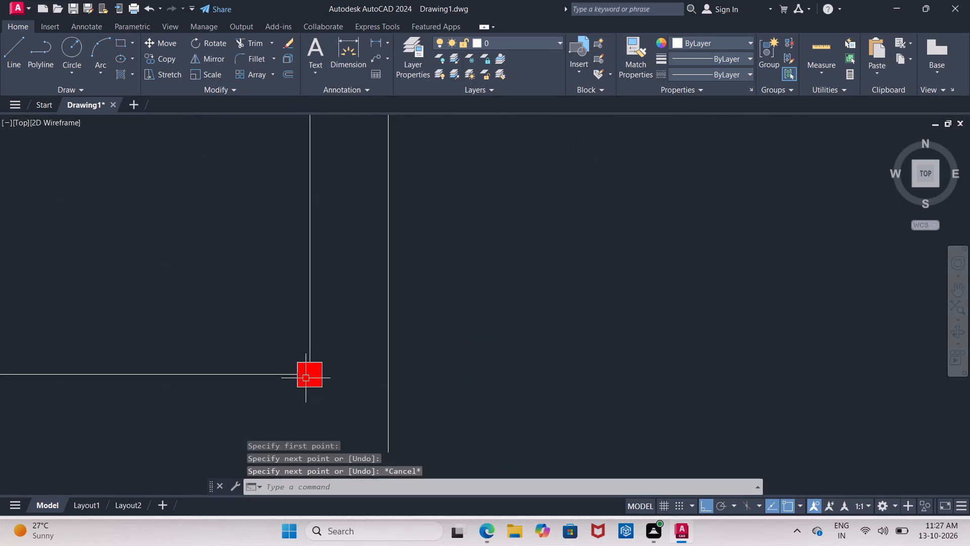
middle_click_drag(287, 331, 275, 216)
middle_click_drag(295, 214, 293, 349)
scroll(297, 353, "down", 1)
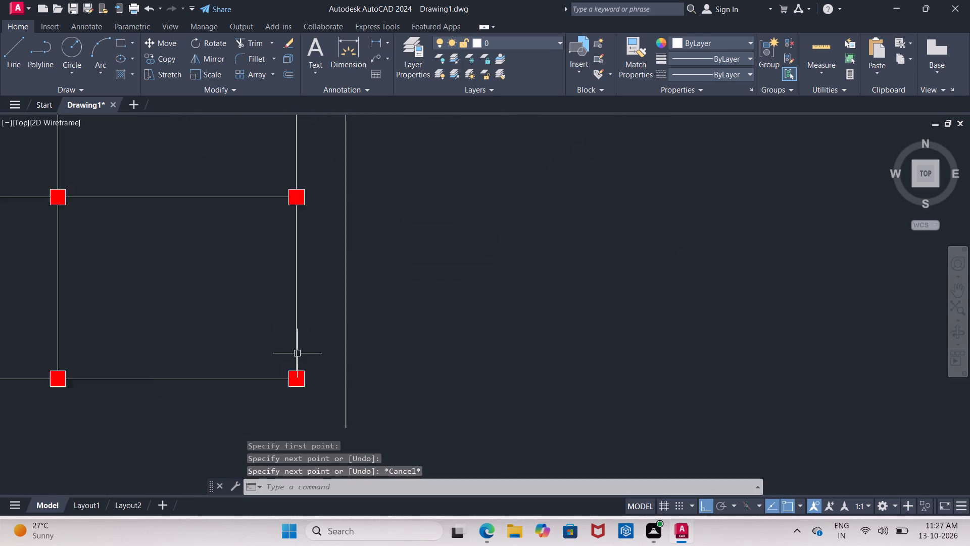
scroll(297, 353, "down", 1)
scroll(316, 224, "down", 1)
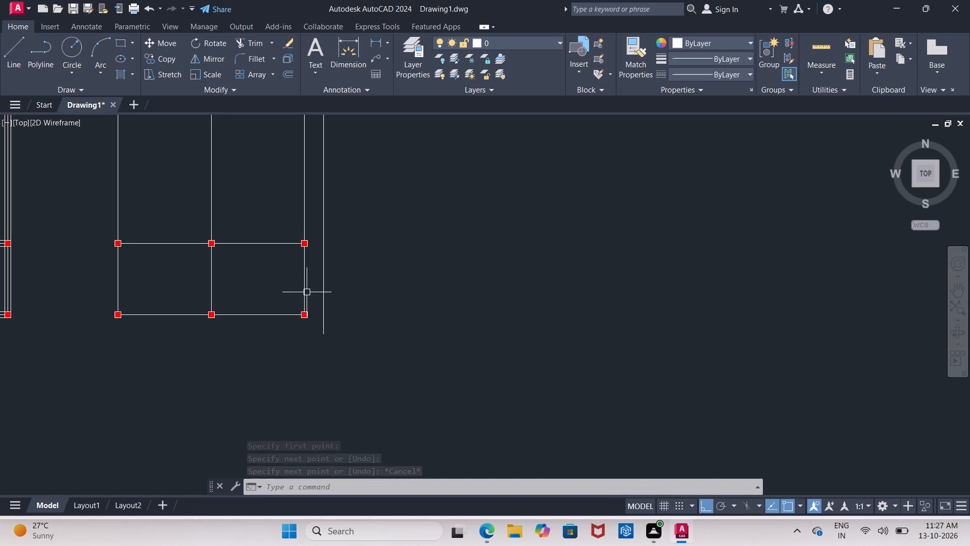
left_click(304, 293)
left_click_drag(307, 321, 307, 325)
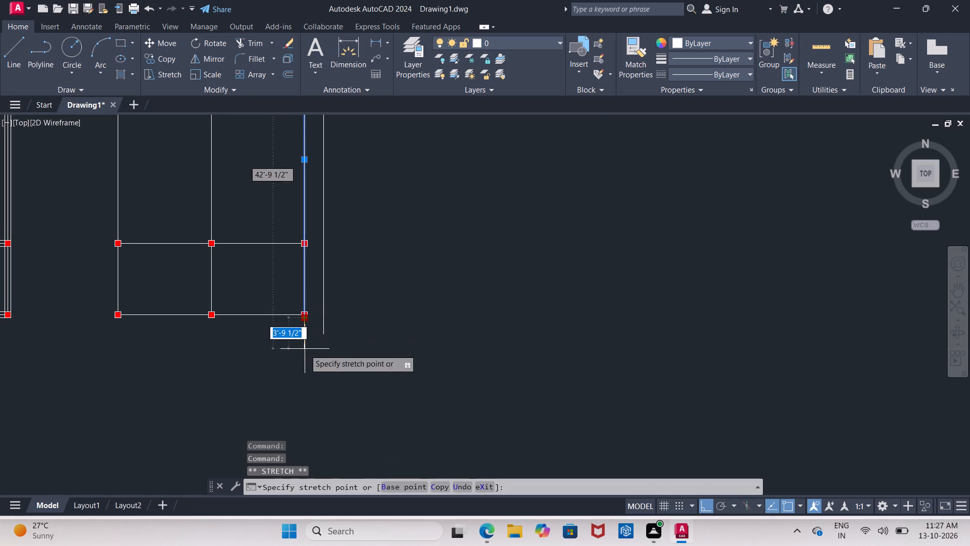
type("2'")
key("Return")
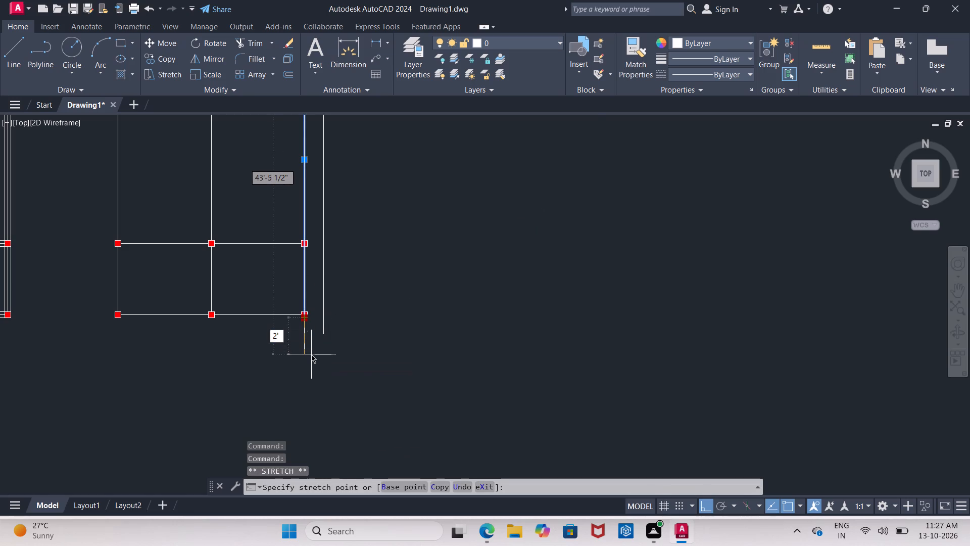
key("Escape")
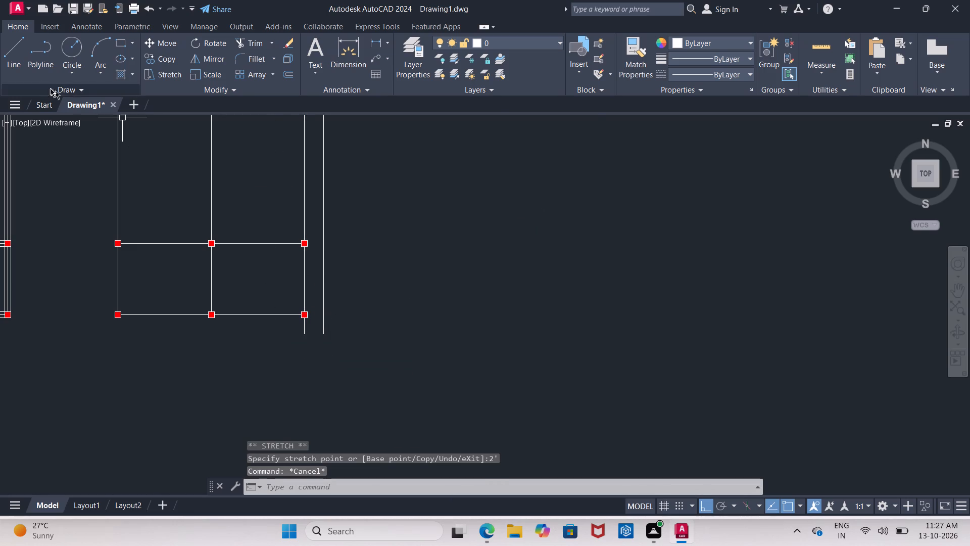
Draw a horizontal line from the right centre line's extended lower end to beyond the left vertical centre line.
left_click(22, 59)
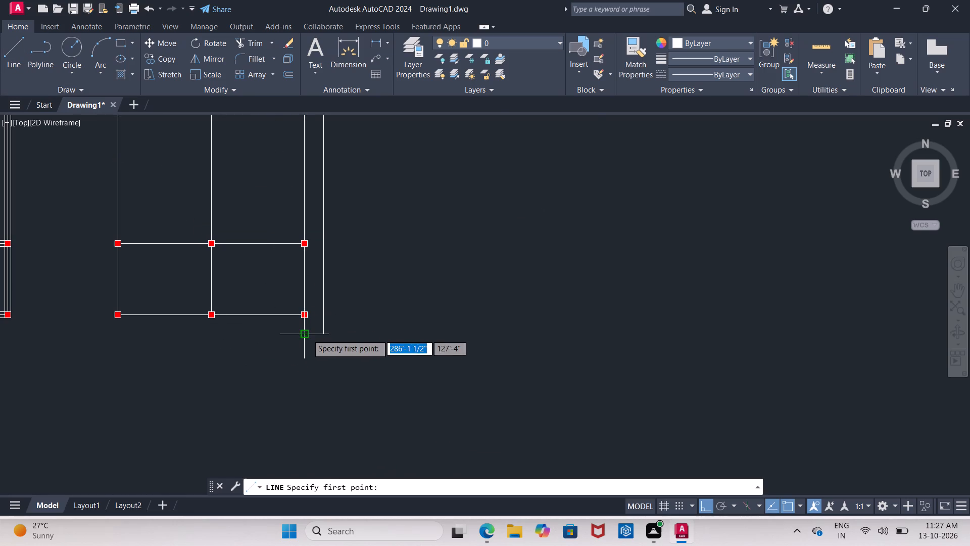
left_click_drag(306, 334, 286, 336)
left_click(80, 352)
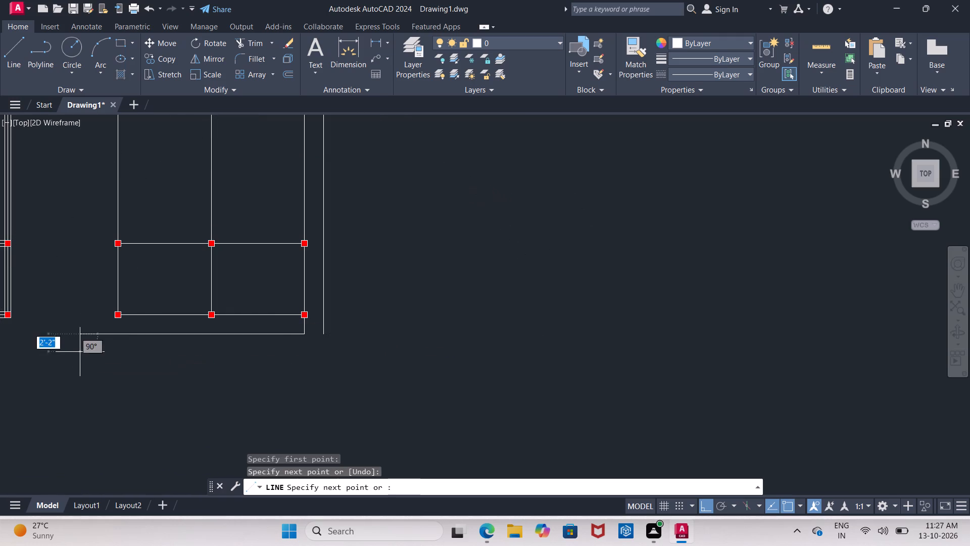
key("Escape")
Stretch the left end of the second horizontal centre line from the top 2' outward beyond its red junction.
middle_click_drag(119, 241, 164, 350)
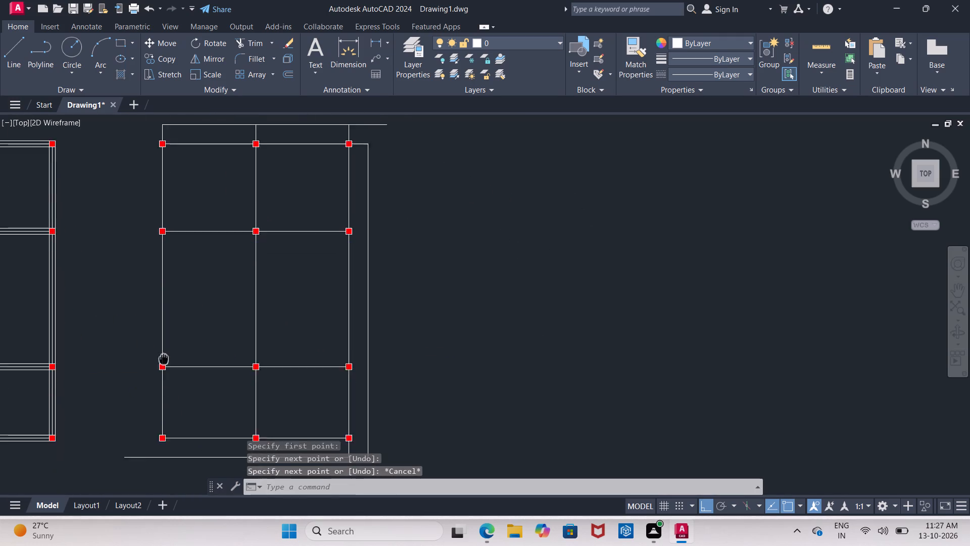
middle_click_drag(164, 350, 158, 370)
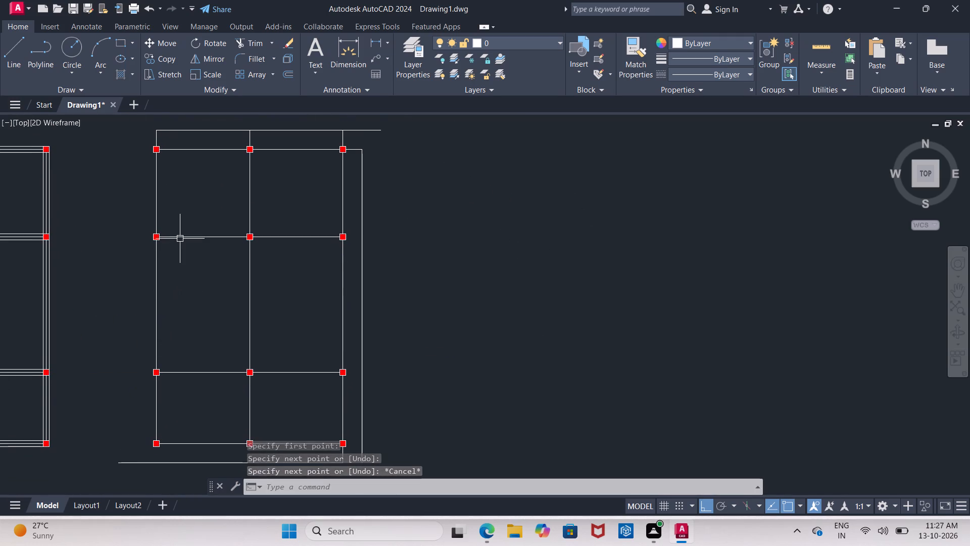
left_click(180, 234)
left_click(151, 237)
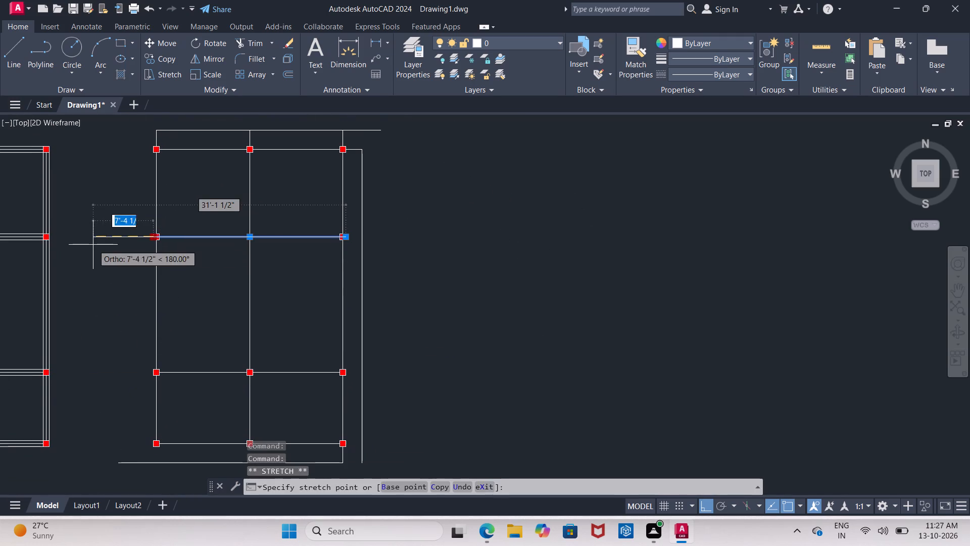
type("2'")
key("Return")
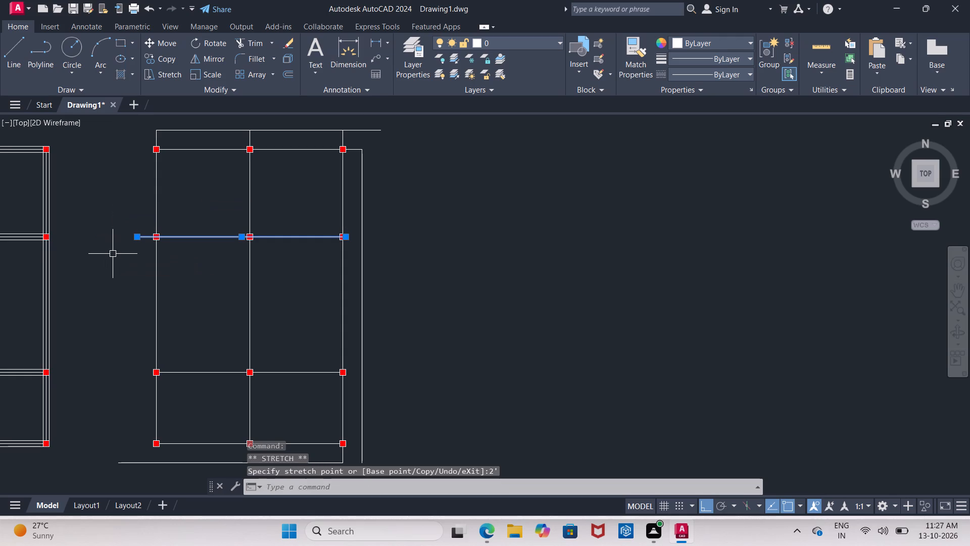
key("Escape")
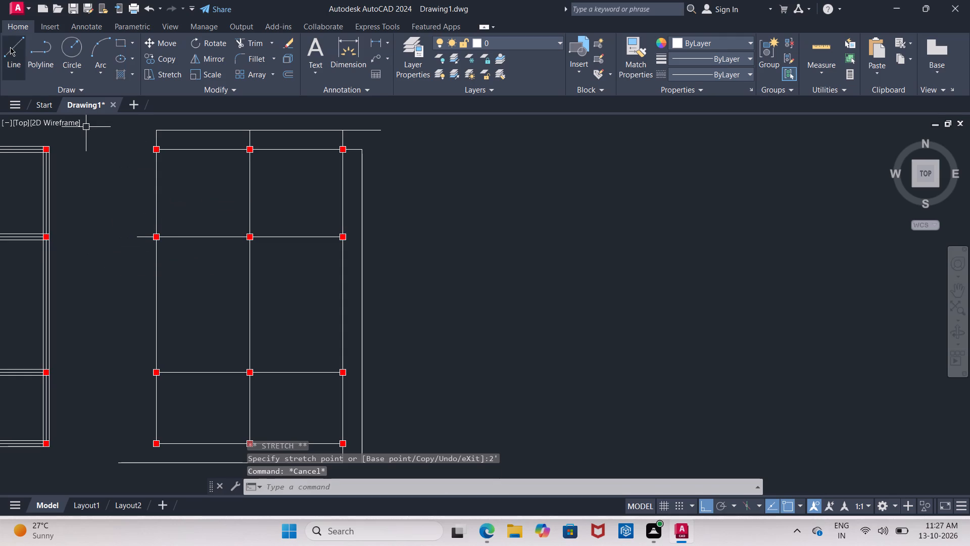
Draw a vertical boundary line through the second horizontal centre line's extended left end, running from above the top boundary line to below the bottom one.
left_click(11, 47)
left_click(139, 235)
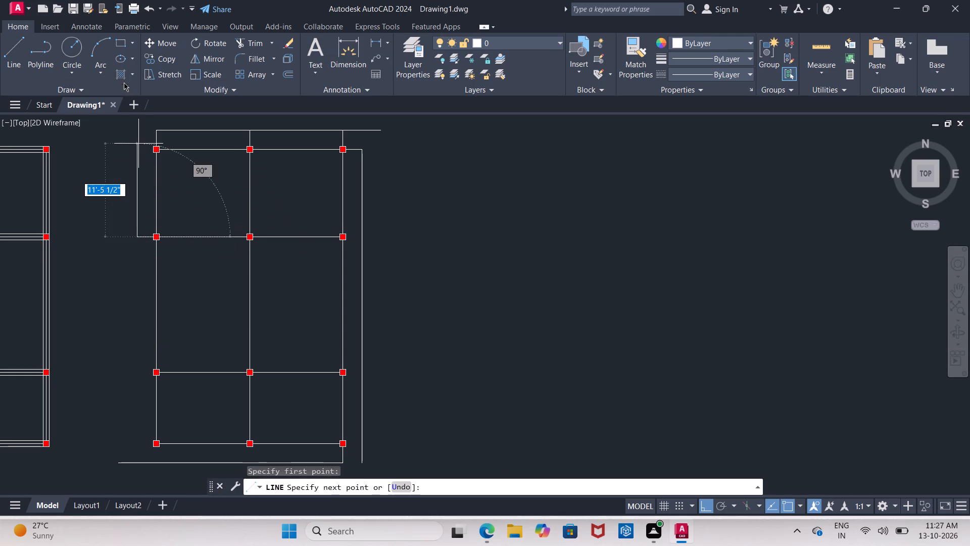
left_click(139, 125)
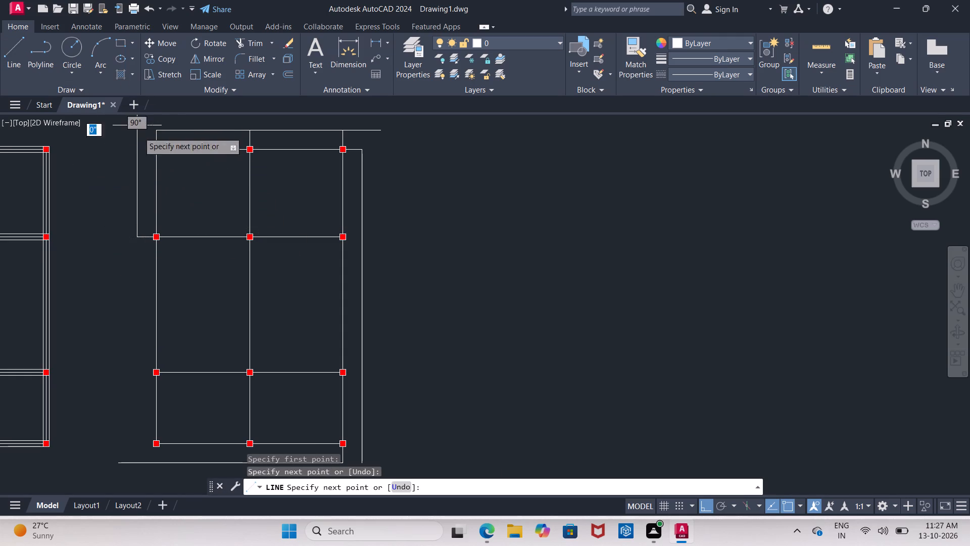
key("Escape")
left_click(137, 226)
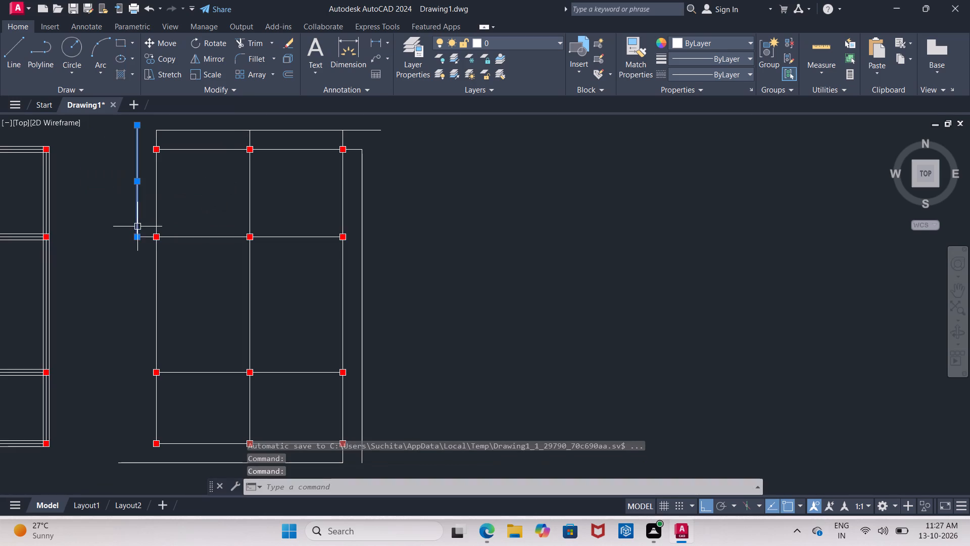
left_click(136, 237)
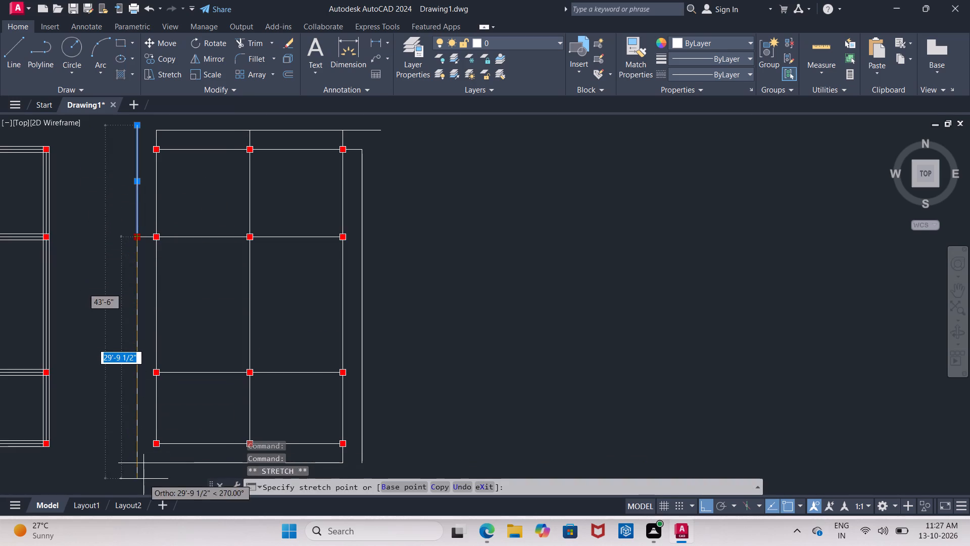
left_click(143, 479)
key("Escape")
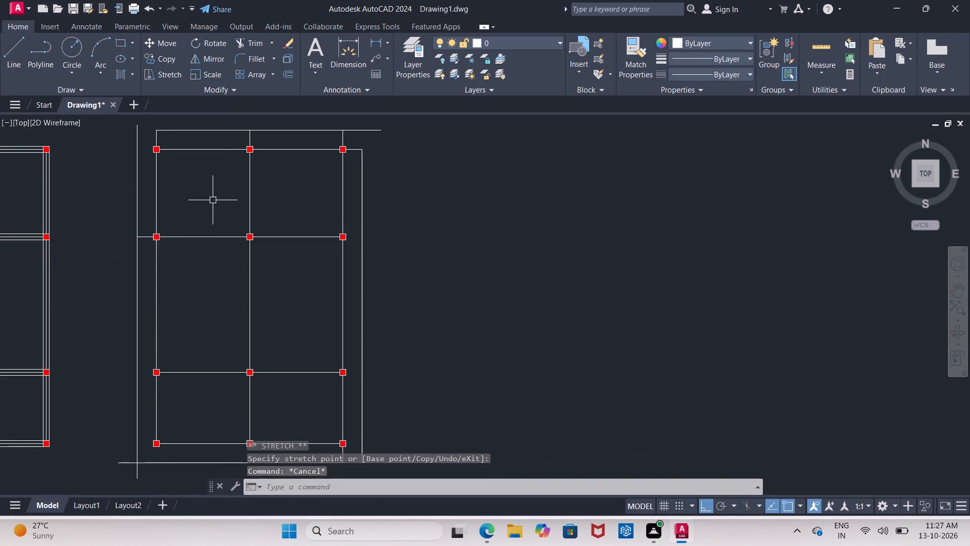
Extend the left ends of the top, third and bottom horizontal centre lines to the left boundary line.
type("EX")
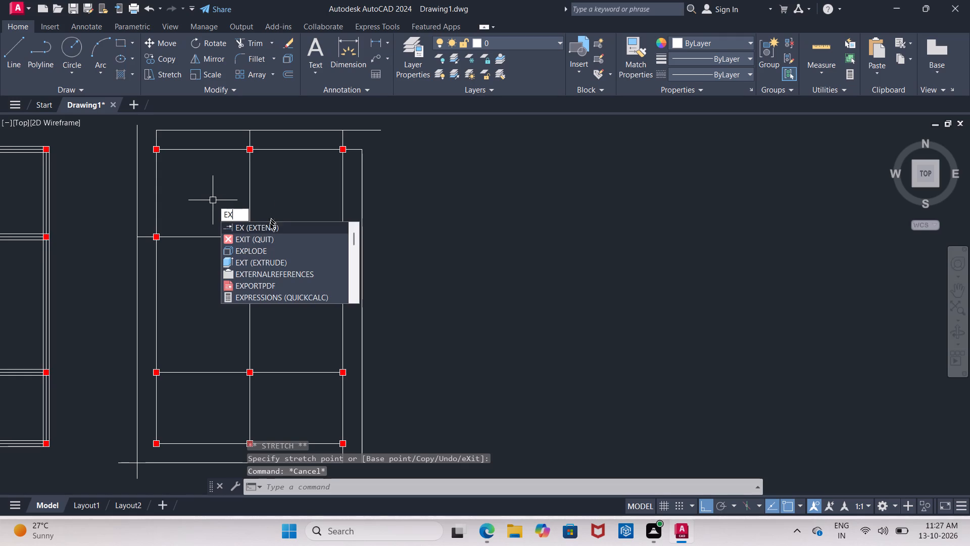
left_click(269, 225)
left_click(172, 149)
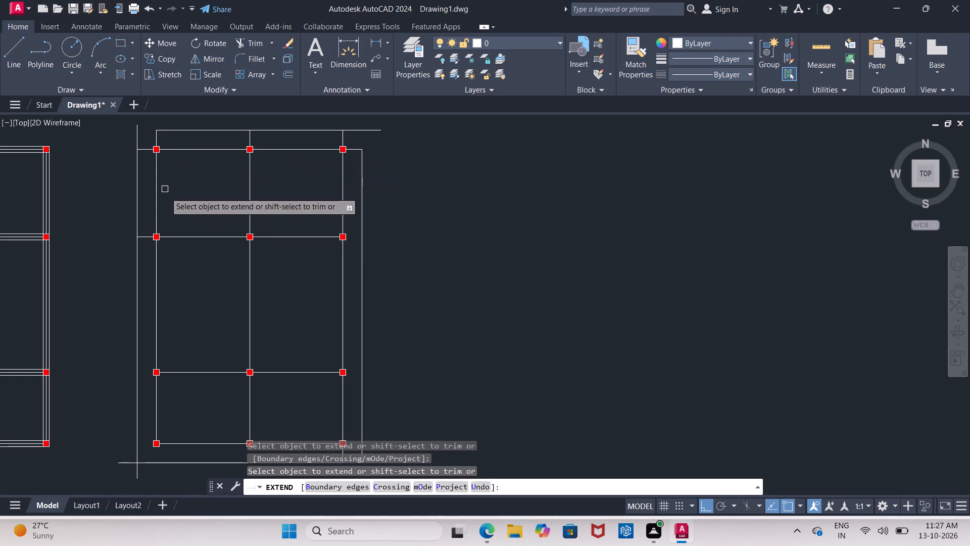
left_click(180, 373)
left_click(181, 444)
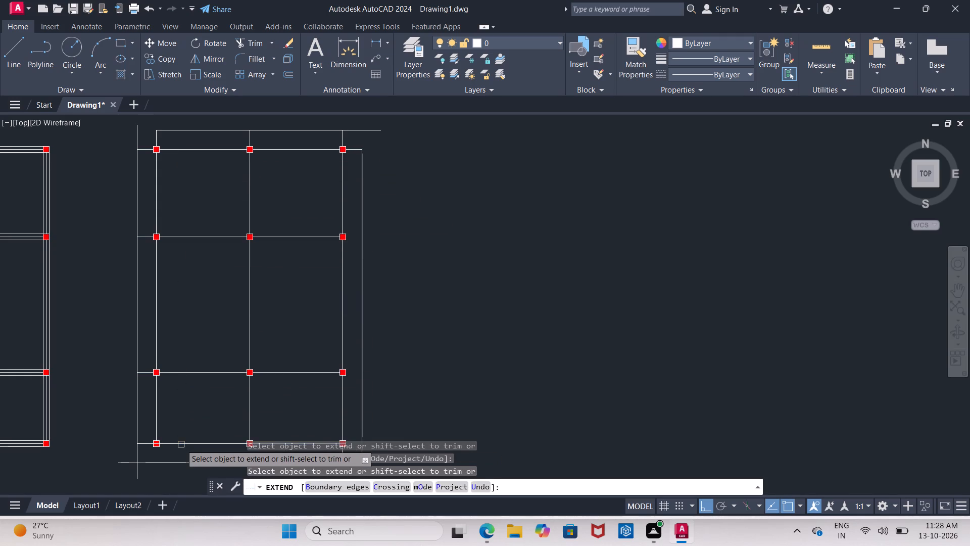
Extend the left and middle vertical centre lines down to the bottom boundary line.
left_click(154, 422)
middle_click_drag(211, 399, 114, 314)
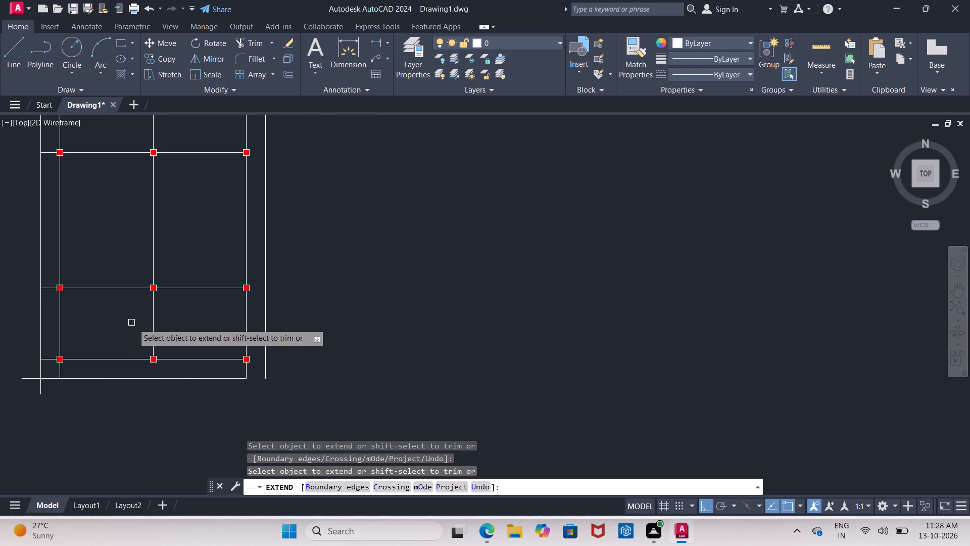
left_click(151, 333)
Extend the right ends of the bottom, third and second horizontal centre lines to the right boundary line.
left_click(211, 360)
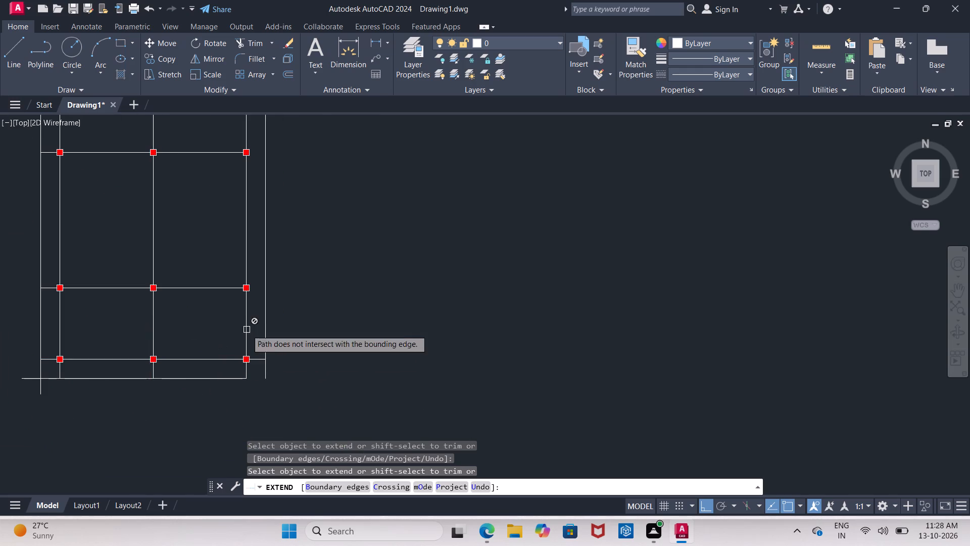
left_click(225, 288)
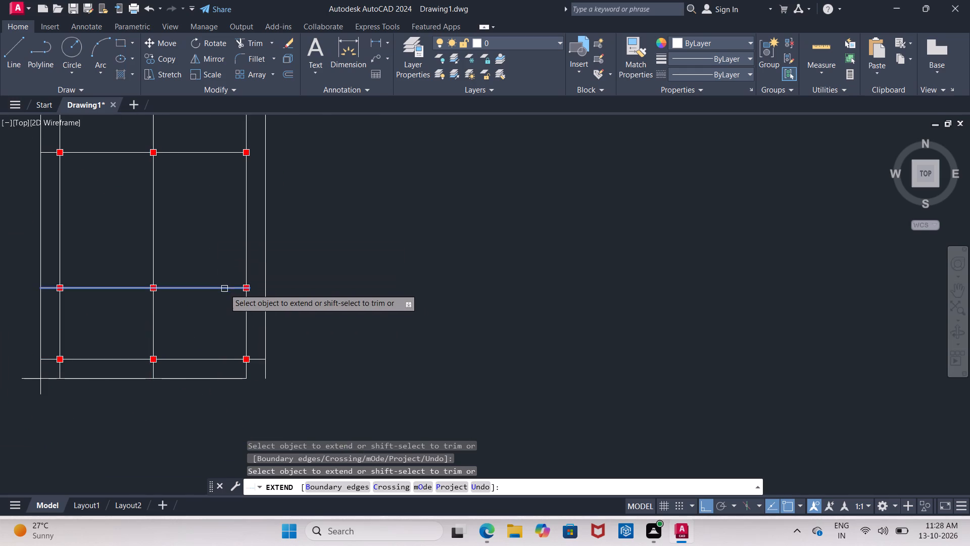
double_click(224, 289)
left_click(234, 290)
middle_click_drag(212, 224, 211, 252)
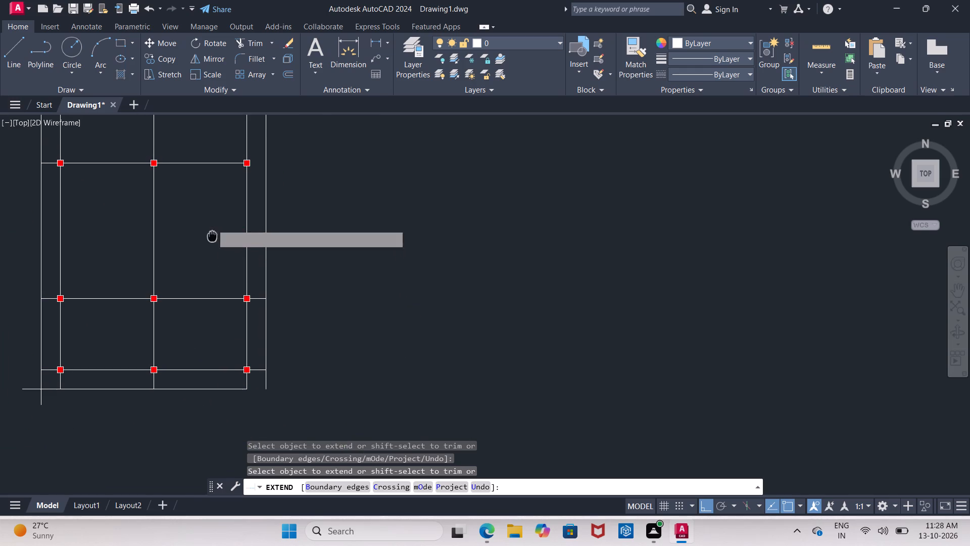
middle_click_drag(211, 252, 211, 365)
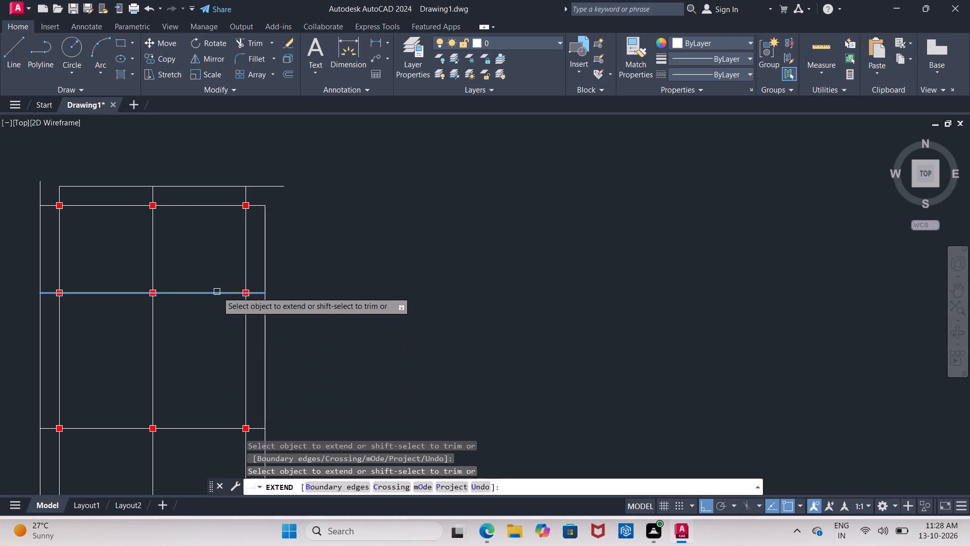
left_click(218, 291)
key("Escape")
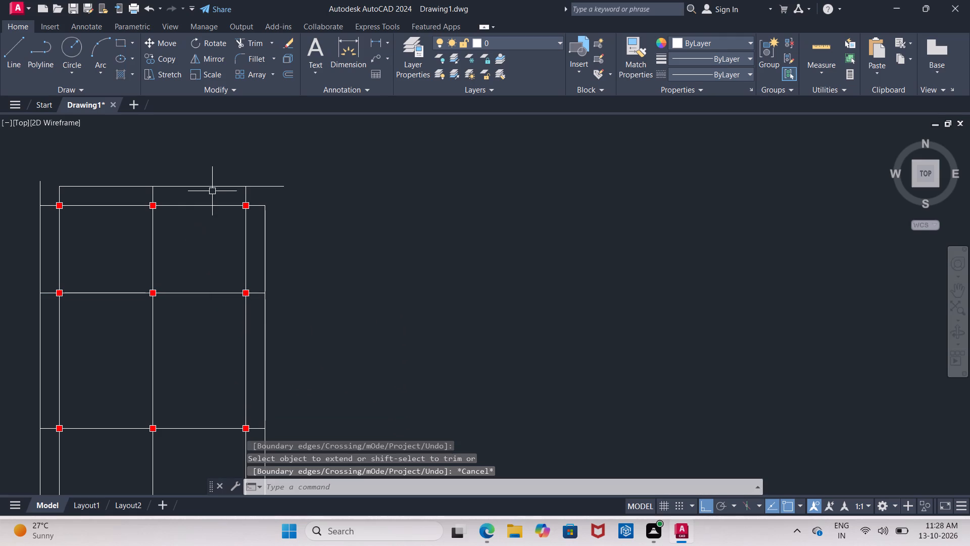
Erase the top, bottom, left and right boundary lines around the centre-line copy.
left_click(210, 187)
left_click(267, 254)
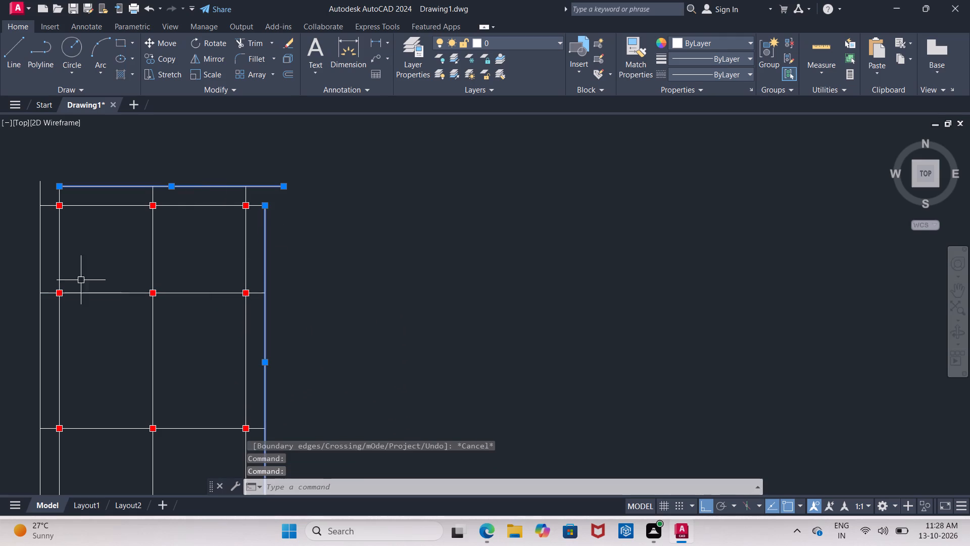
left_click(36, 276)
left_click(40, 275)
left_click(41, 275)
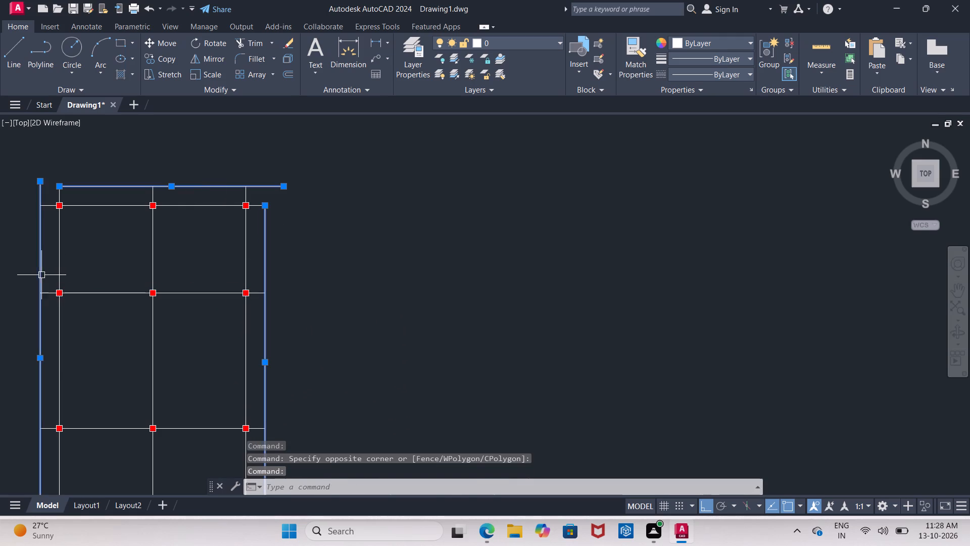
scroll(46, 271, "down", 3)
scroll(46, 335, "up", 3)
left_click(110, 303)
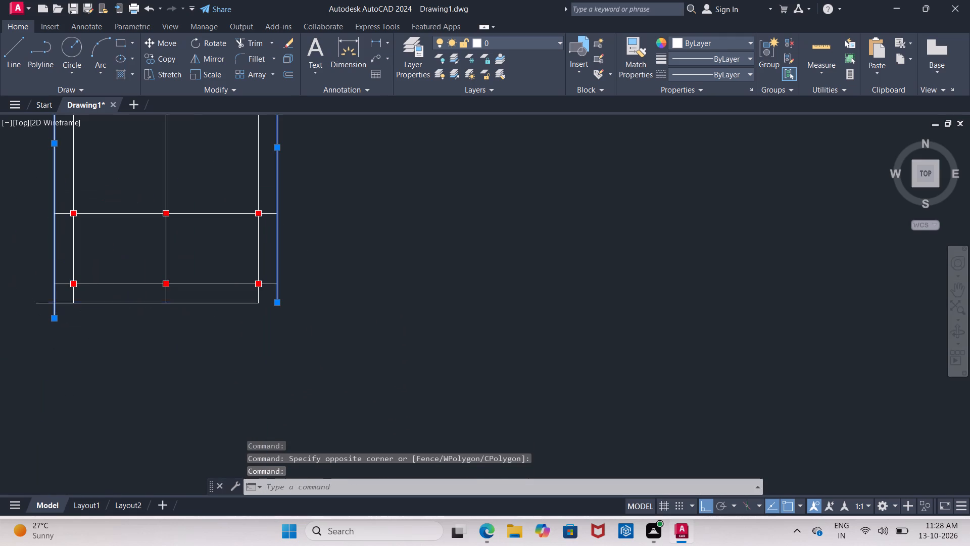
key("Delete")
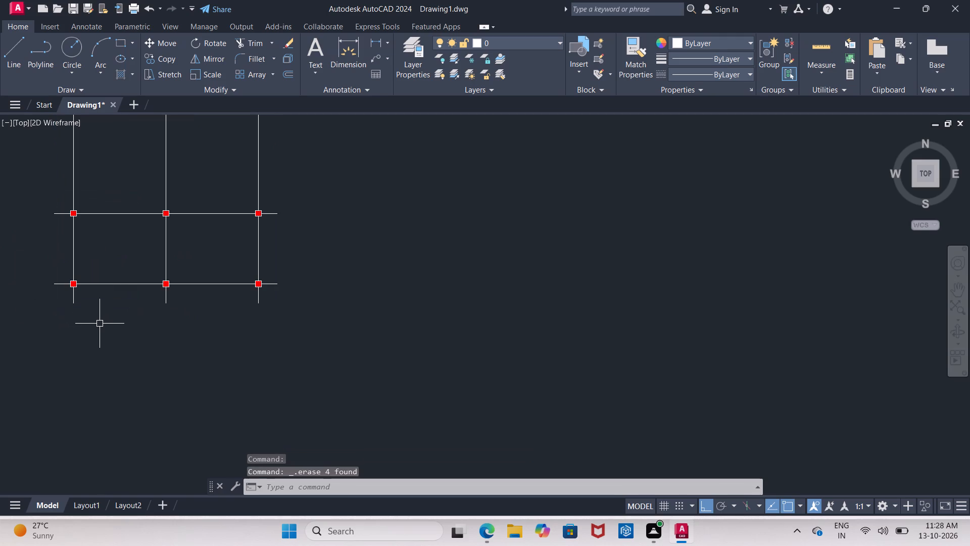
Erase the left vertical and second horizontal centre lines inside the walls of the middle plan copy.
scroll(246, 307, "down", 3)
scroll(228, 222, "up", 2)
middle_click_drag(236, 207, 382, 155)
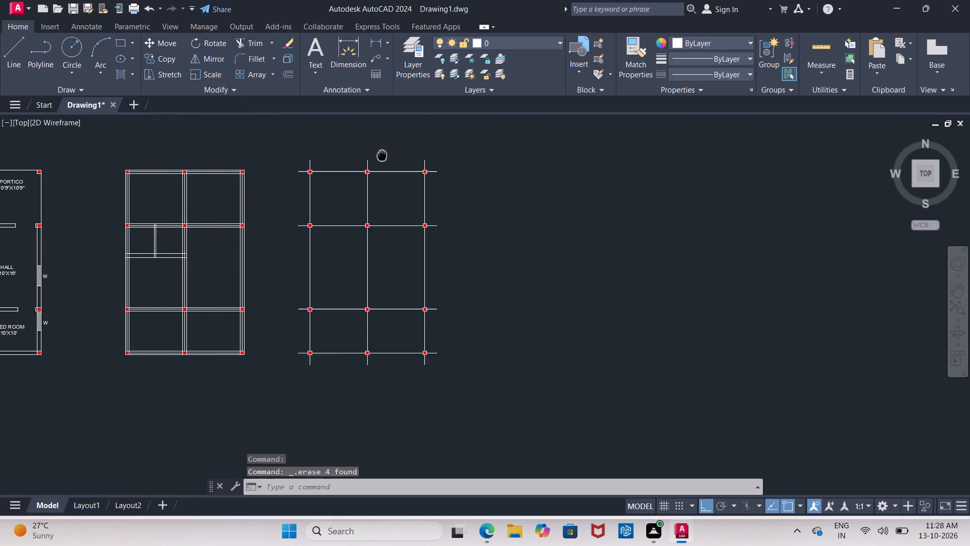
middle_click_drag(382, 155, 383, 155)
middle_click(195, 189)
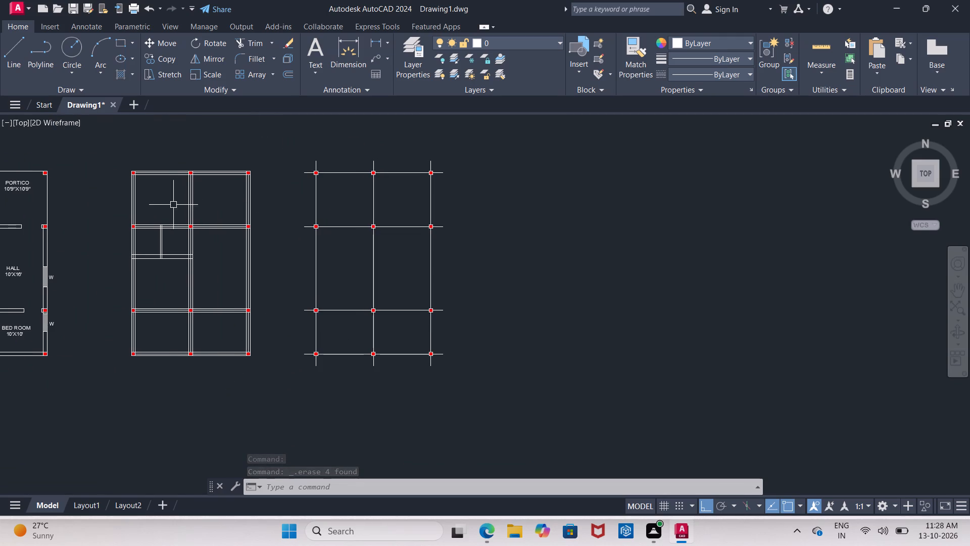
scroll(166, 207, "up", 1)
scroll(114, 205, "up", 2)
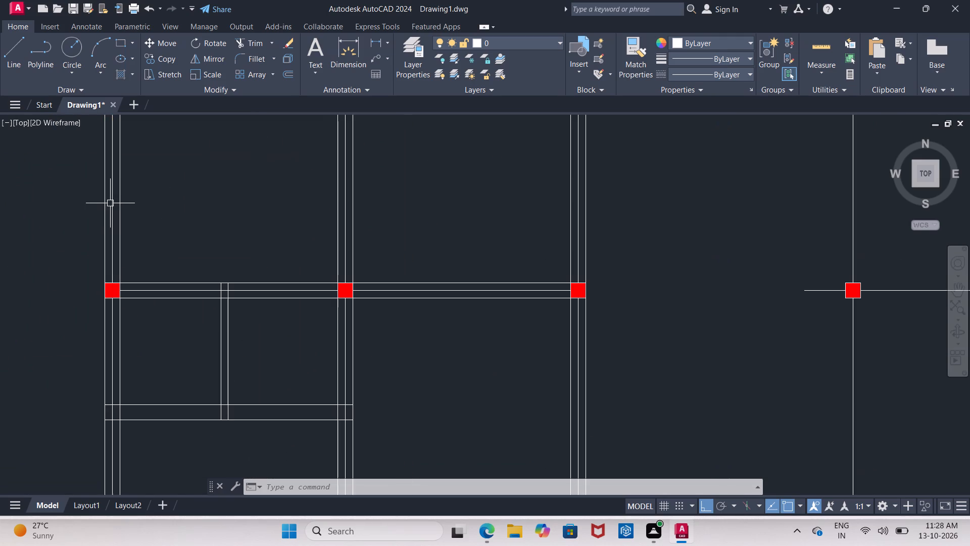
left_click(112, 208)
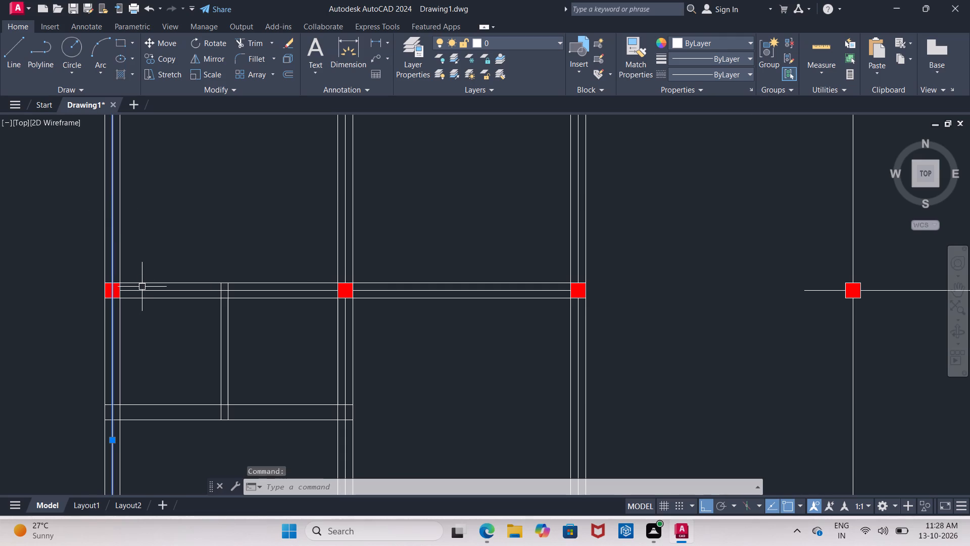
left_click(146, 291)
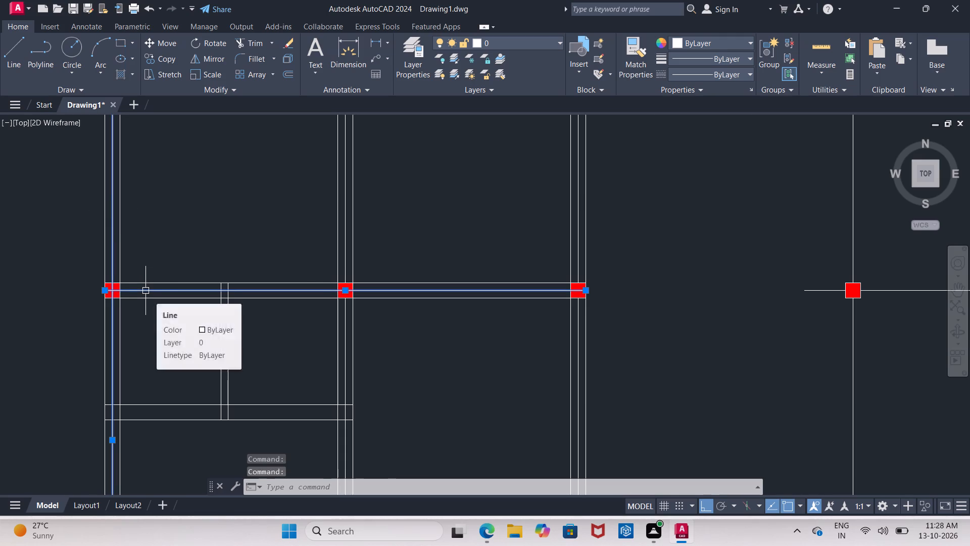
key("Delete")
Erase the top horizontal, middle vertical and right vertical centre lines from the middle plan copy's walls.
scroll(145, 291, "down", 2)
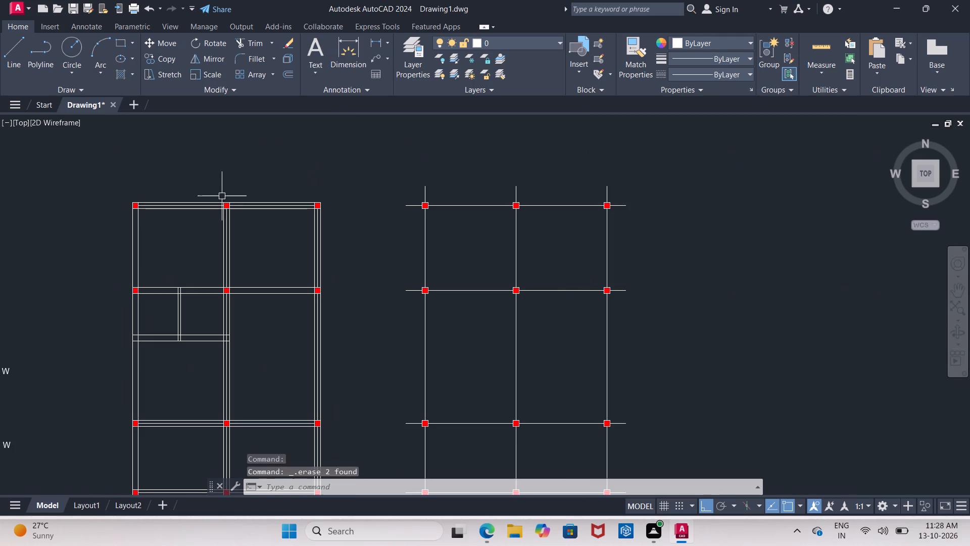
scroll(218, 198, "up", 2)
left_click(204, 216)
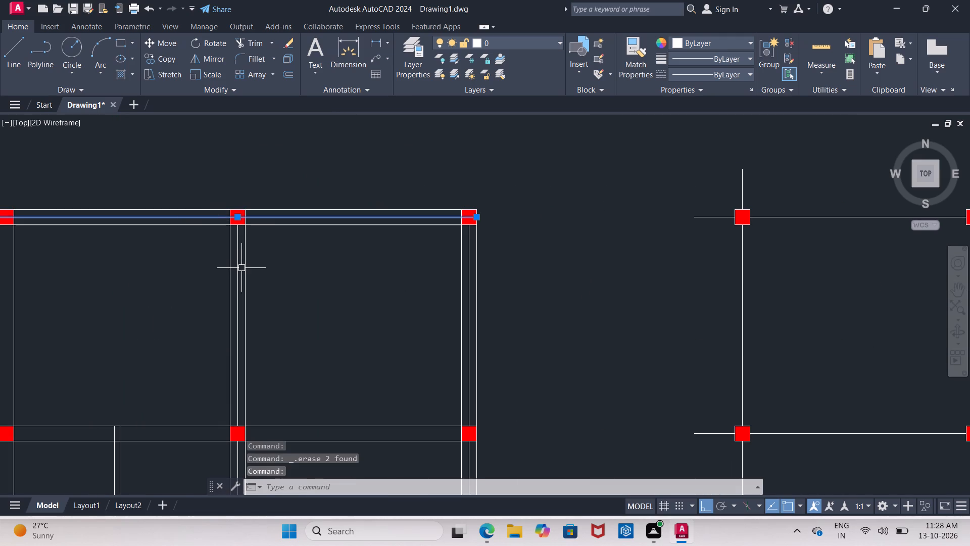
left_click(237, 276)
key("Delete")
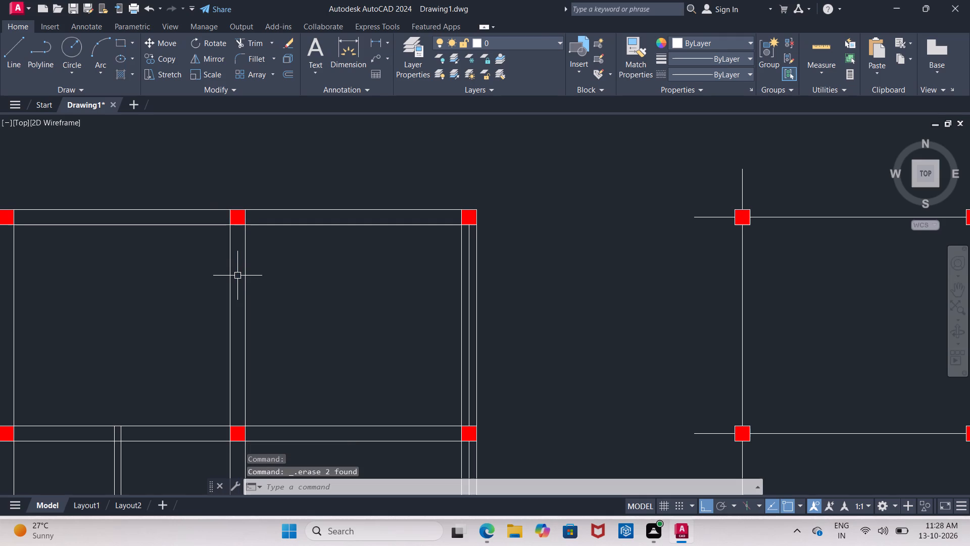
scroll(246, 278, "down", 3)
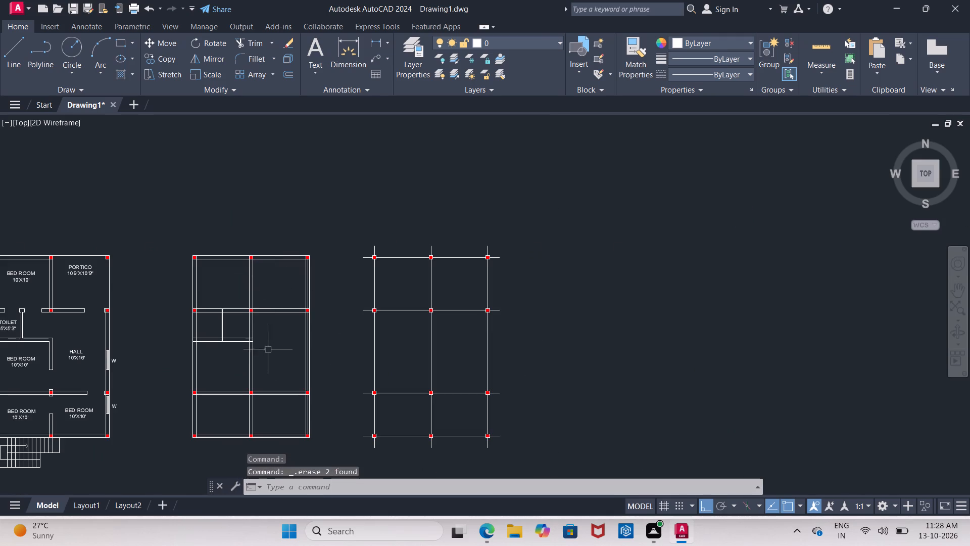
scroll(311, 360, "up", 3)
left_click(293, 369)
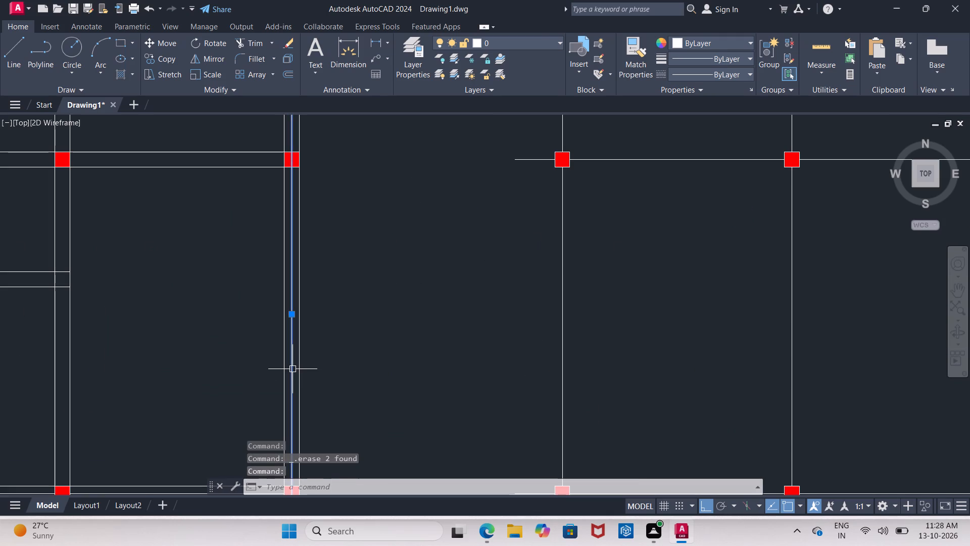
key("Delete")
Erase the bottom and third horizontal centre lines from the middle plan copy's walls.
scroll(302, 388, "down", 3)
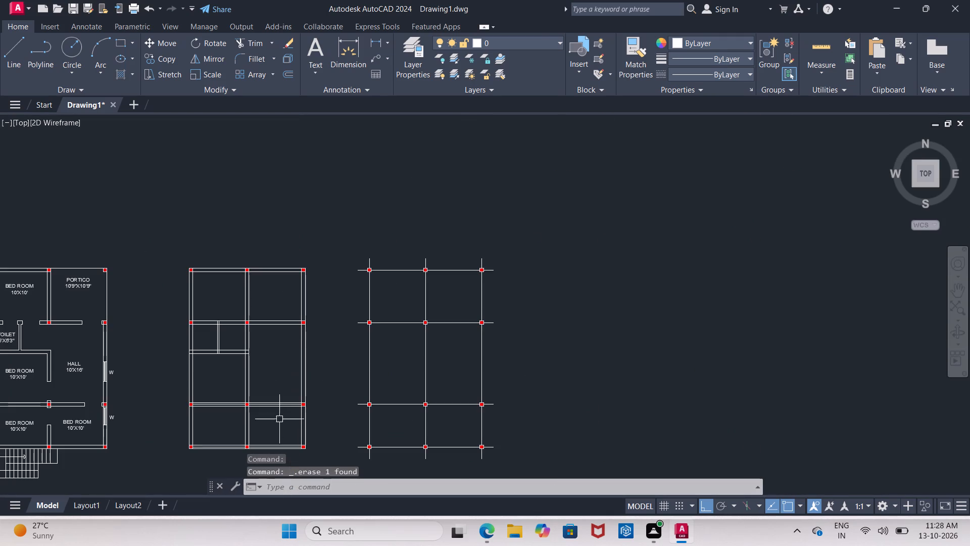
middle_click_drag(276, 428, 271, 373)
scroll(268, 363, "up", 3)
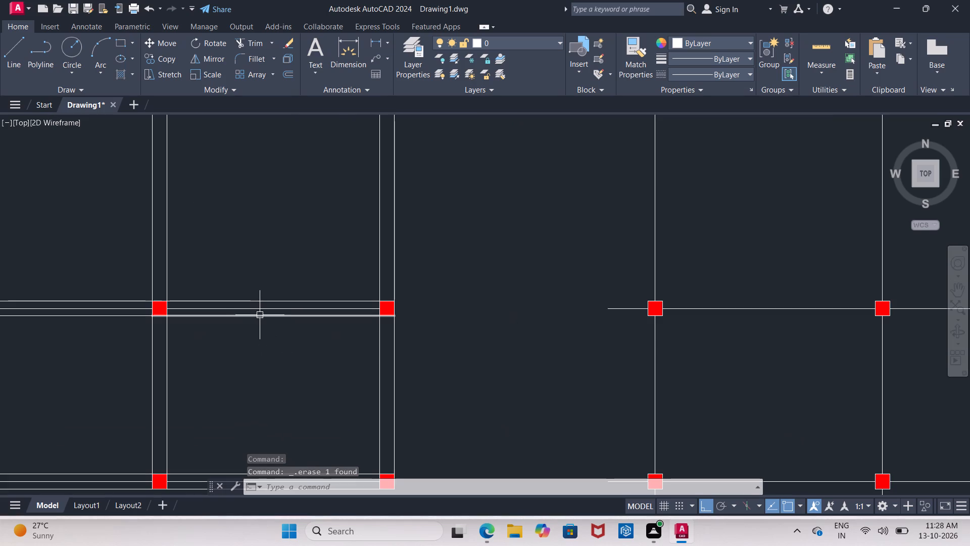
scroll(271, 356, "down", 1)
middle_click_drag(271, 356, 266, 69)
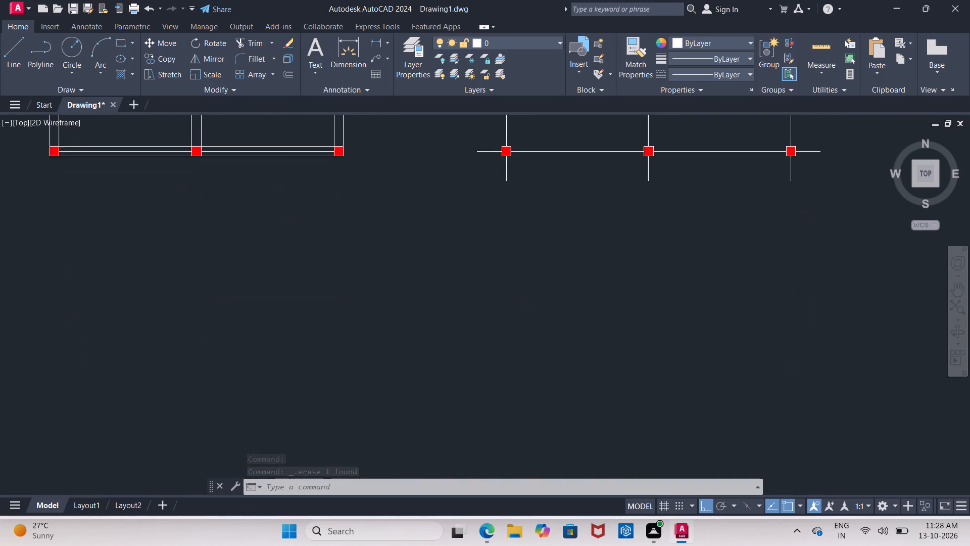
middle_click_drag(266, 69, 259, 35)
middle_click_drag(251, 146, 254, 246)
scroll(253, 239, "up", 2)
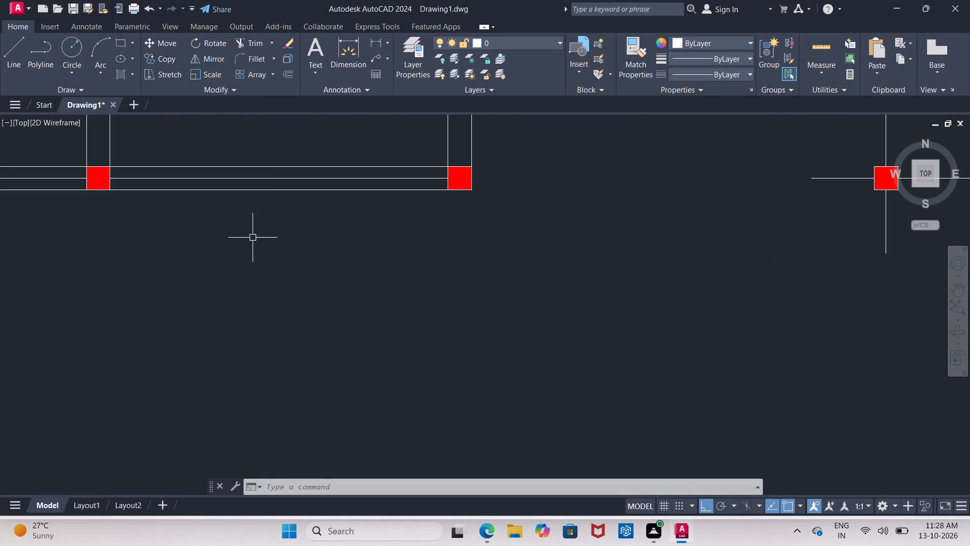
left_click(250, 175)
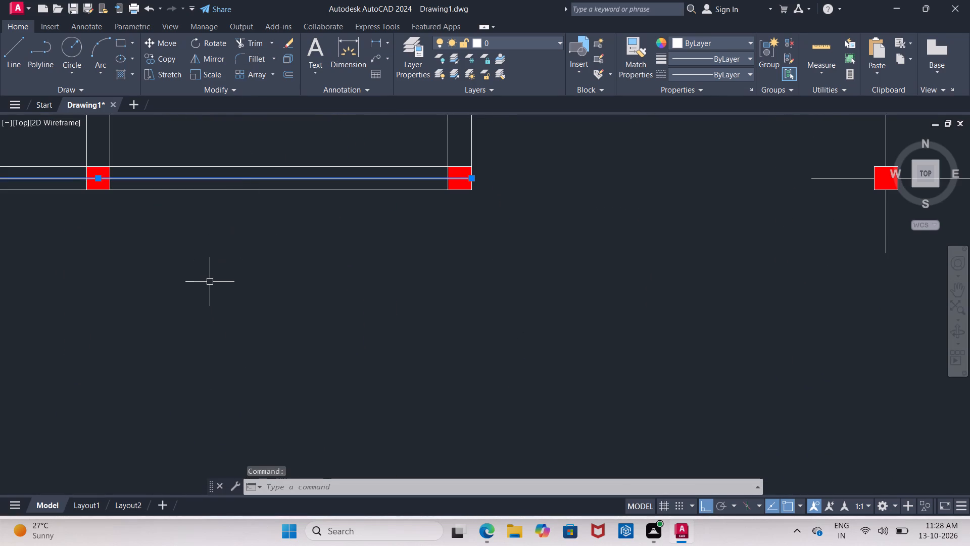
key("Delete")
scroll(229, 294, "down", 4)
scroll(256, 255, "up", 3)
left_click(256, 235)
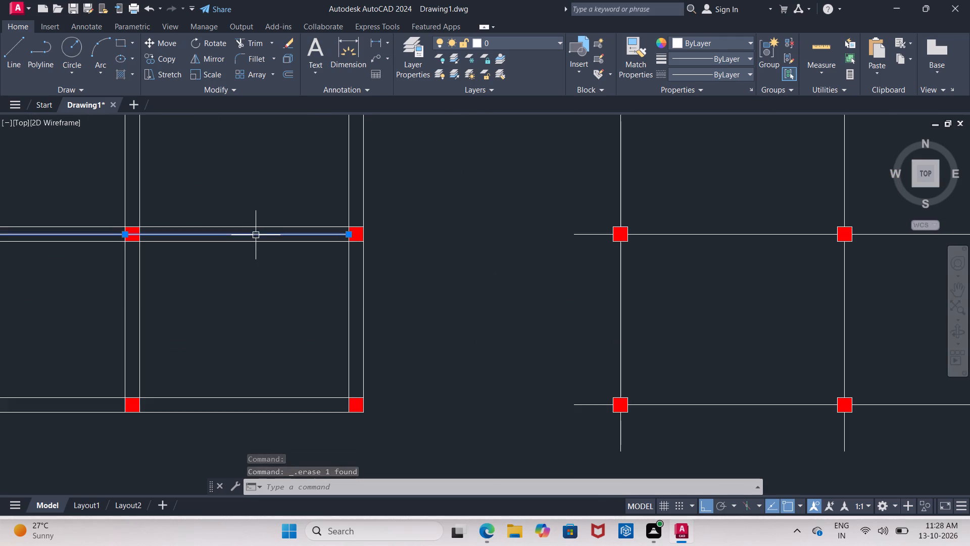
key("Delete")
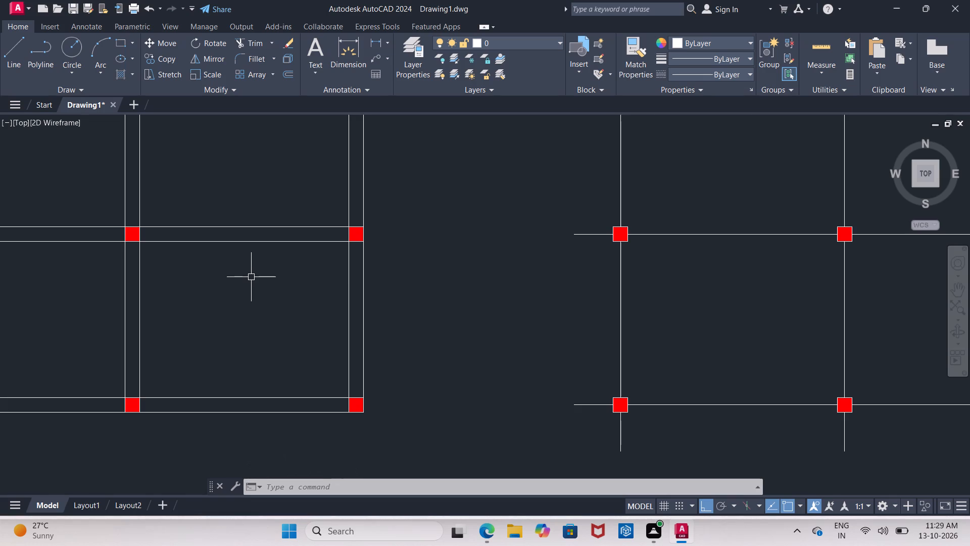
Change the BED ROOM label of the lower-left room beside the KW window to KITCHEN in the labelled floor plan.
scroll(467, 275, "down", 3)
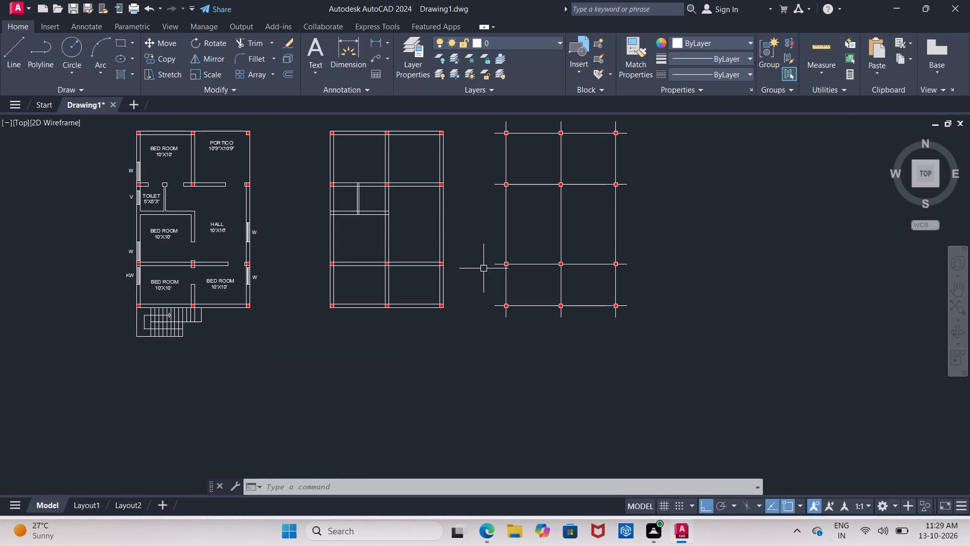
middle_click_drag(144, 259, 156, 248)
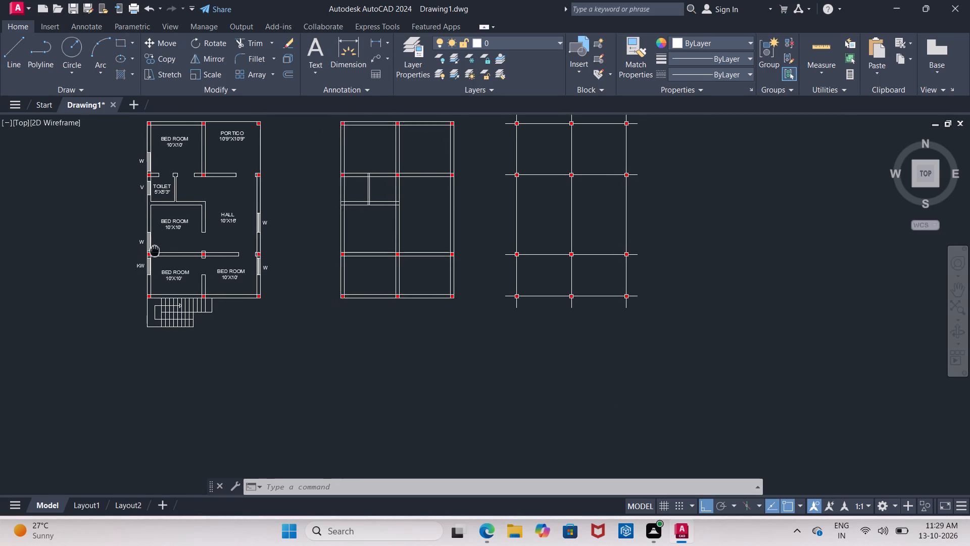
middle_click_drag(156, 248, 162, 239)
scroll(184, 239, "up", 1)
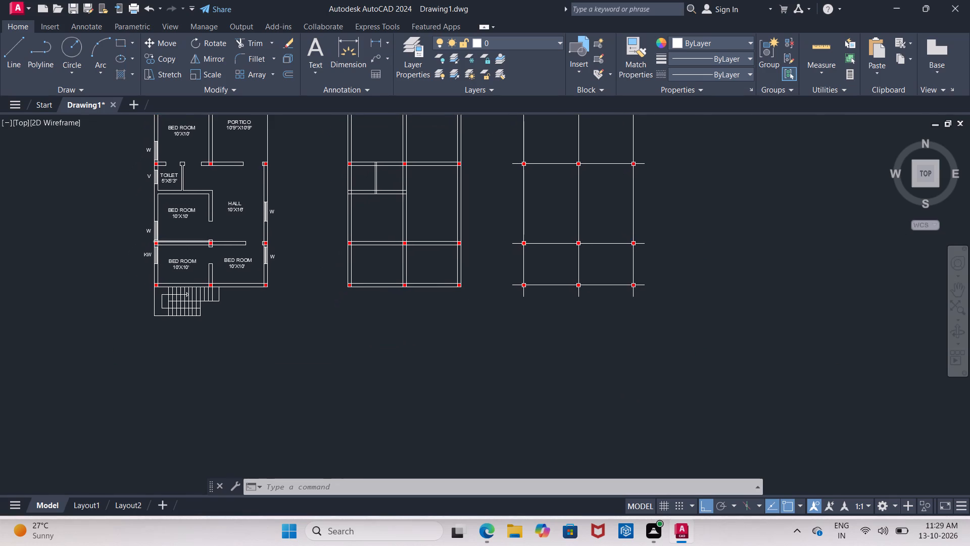
scroll(184, 239, "up", 1)
middle_click_drag(184, 239, 186, 223)
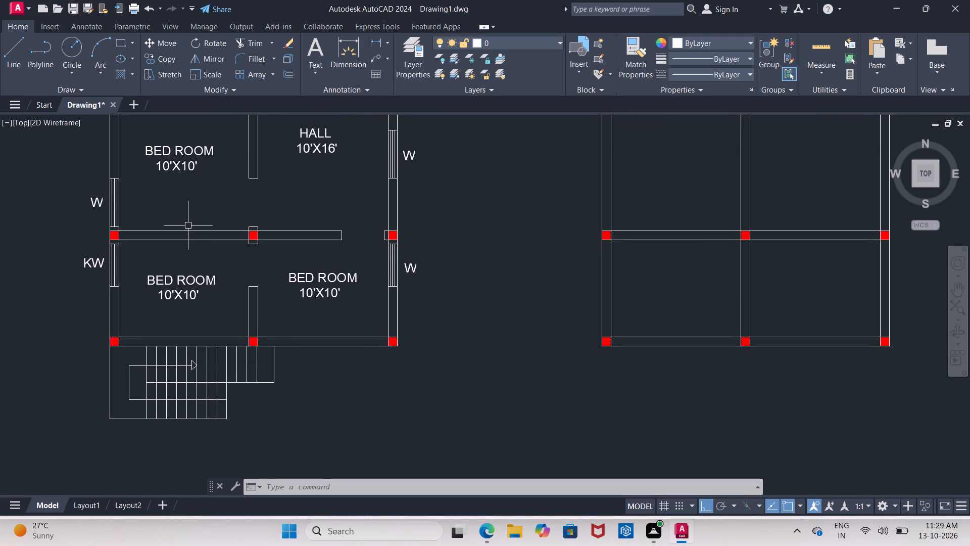
double_click(187, 280)
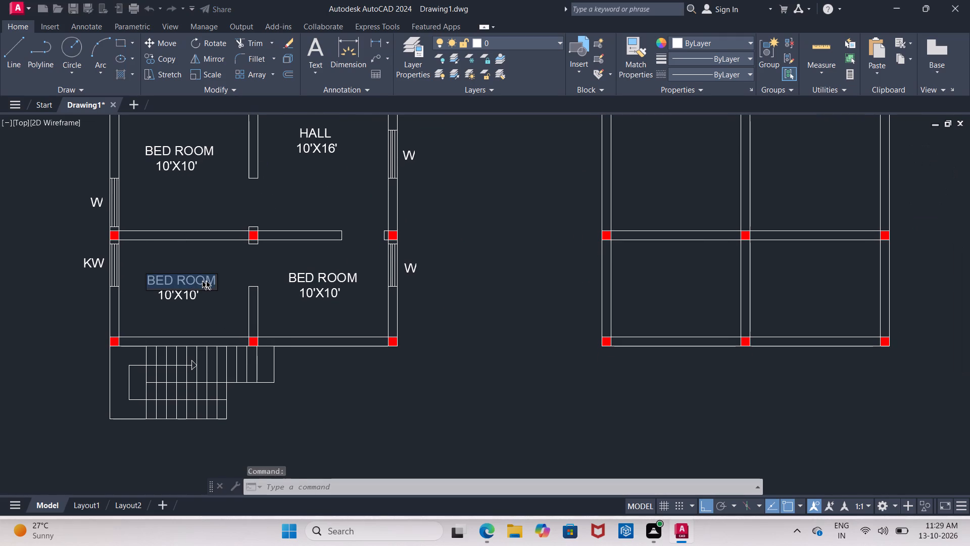
left_click(207, 281)
left_click(218, 281)
double_click(212, 282)
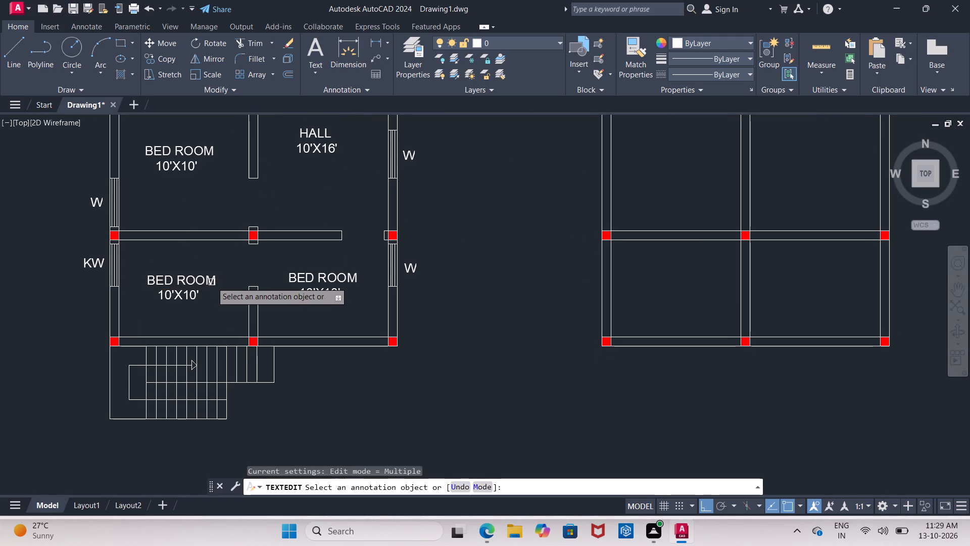
left_click(212, 282)
left_click(213, 279)
left_click(213, 279)
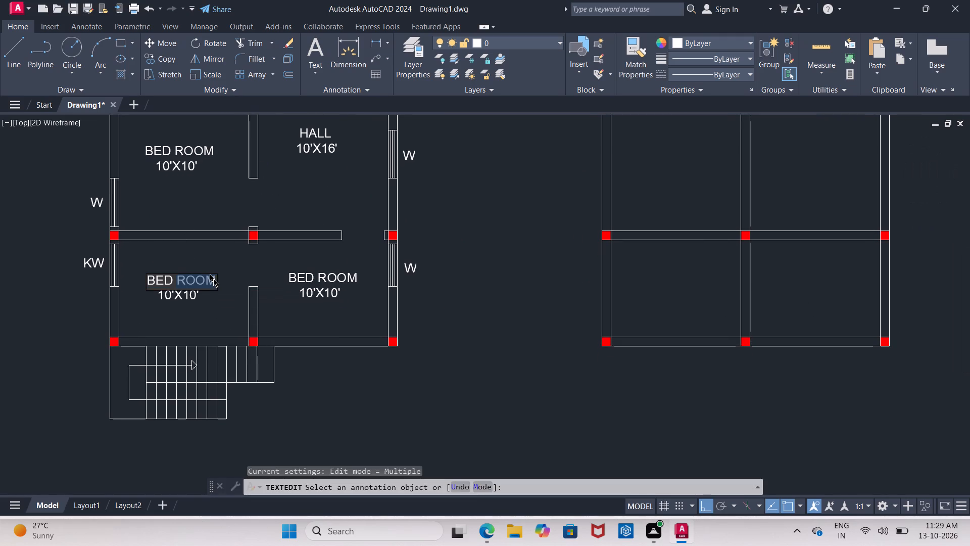
left_click_drag(213, 279, 213, 283)
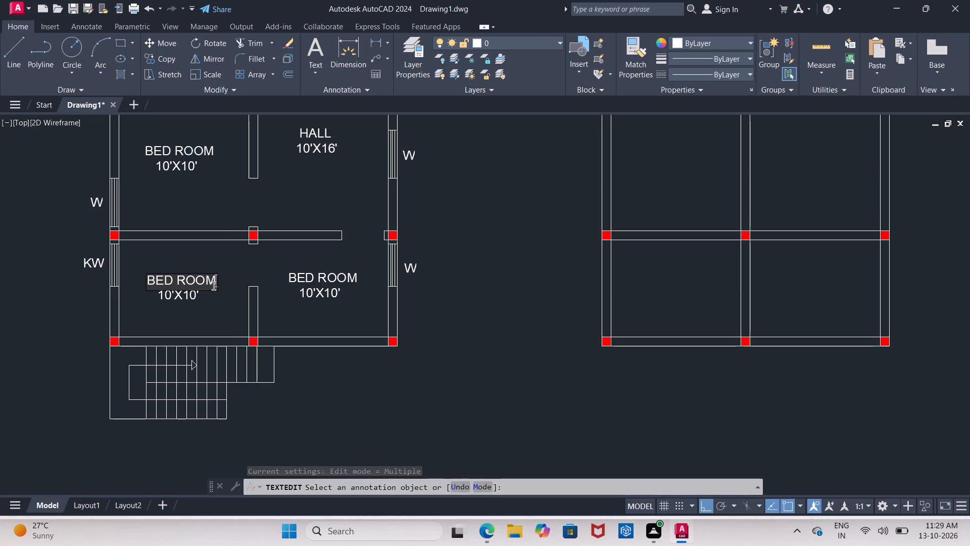
key("BackSpace")
key("BackSpace")
key("BackSpace")
key("BackSpace")
key("BackSpace")
key("BackSpace")
key("BackSpace")
key("BackSpace")
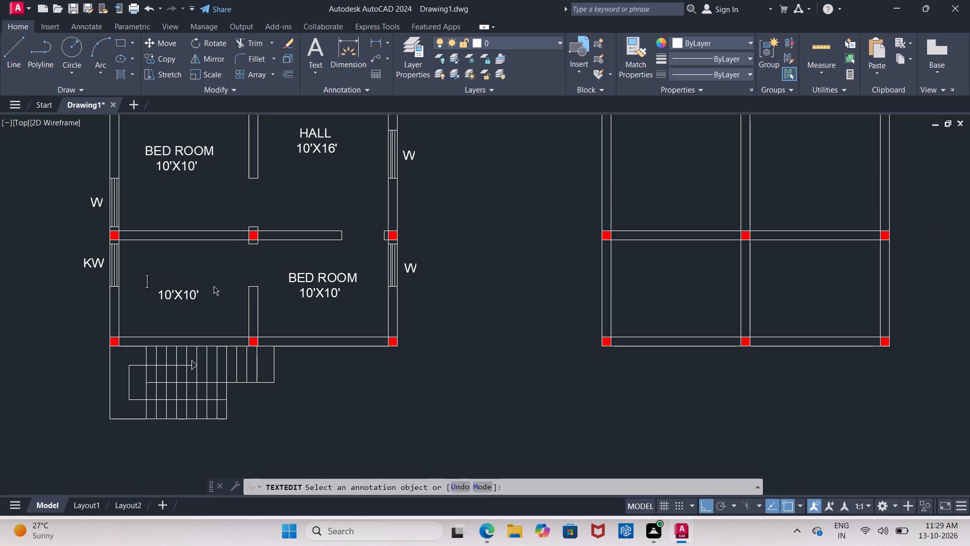
type("KITCHEN")
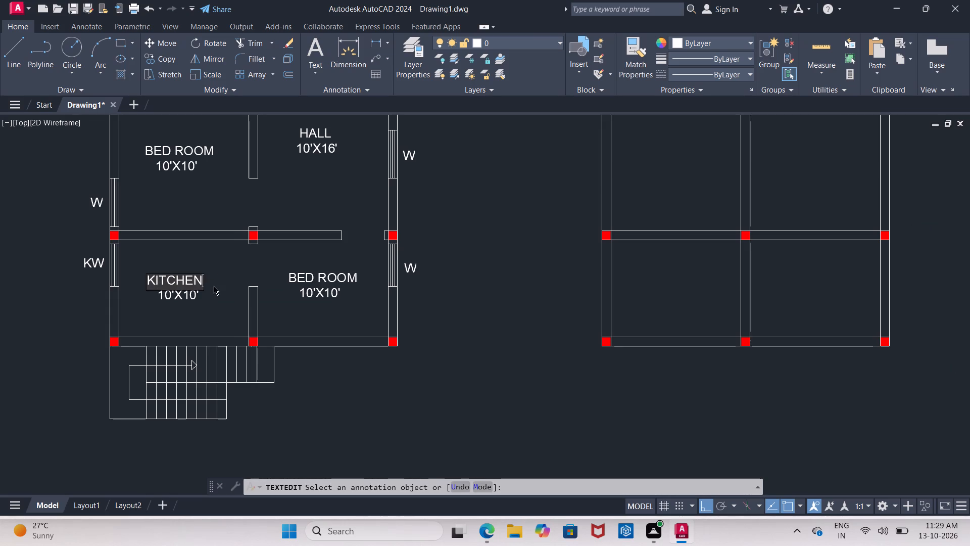
Insert a leading space before KITCHEN to shift the label over its room size text.
key("Left")
key("Left")
key("Left")
key("Left")
key("Left")
key("Left")
key("Left")
key("space")
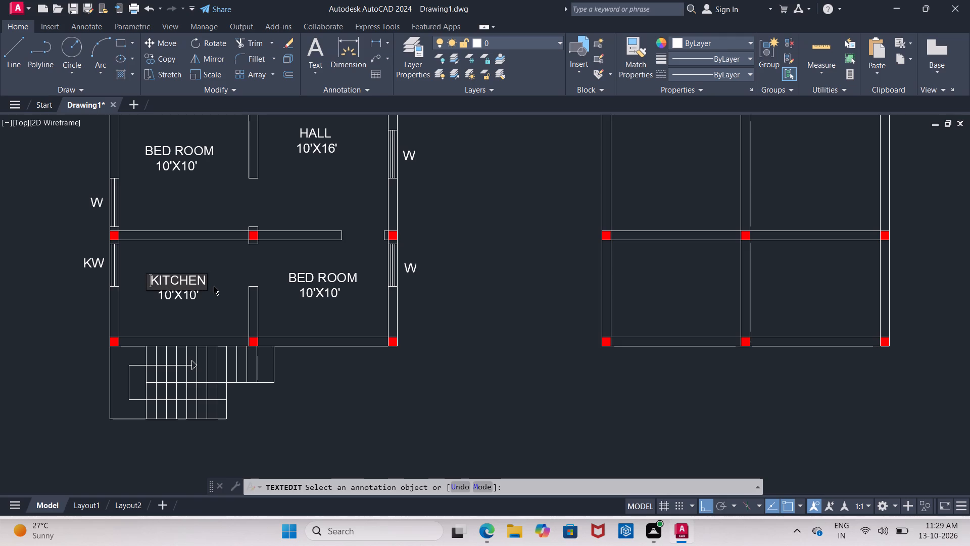
Change the size text under the KITCHEN label to 10'X8'.
left_click(192, 295)
double_click(192, 295)
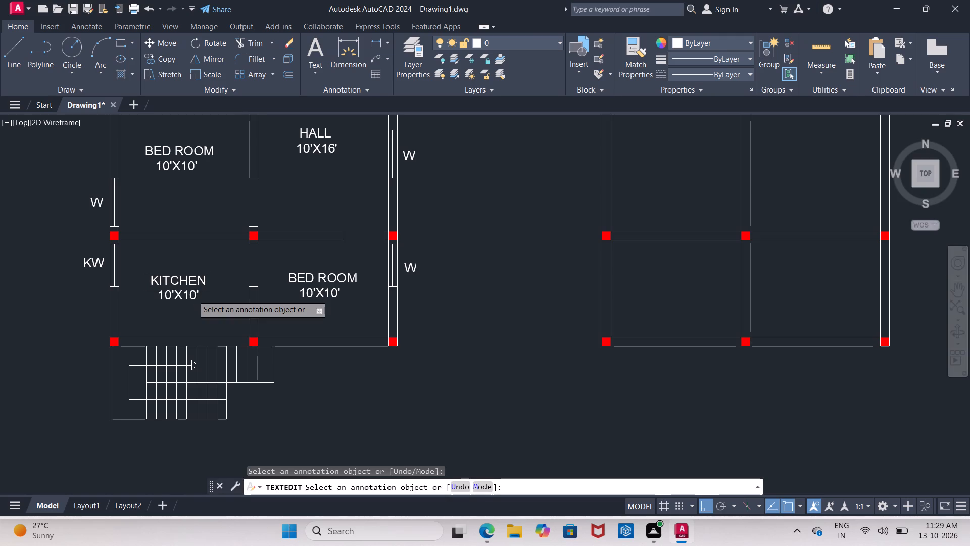
left_click(192, 295)
left_click(195, 296)
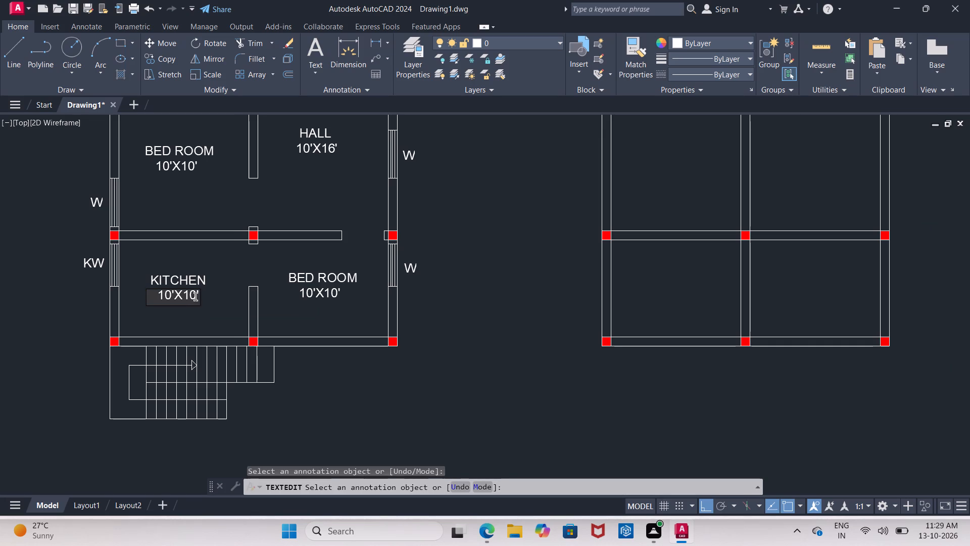
left_click(197, 300)
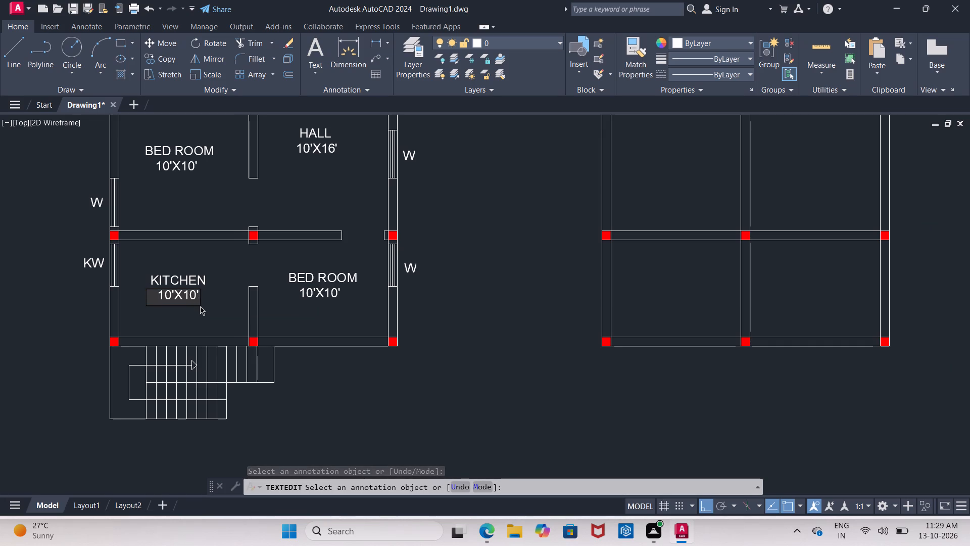
key("BackSpace")
key("BackSpace")
key("8")
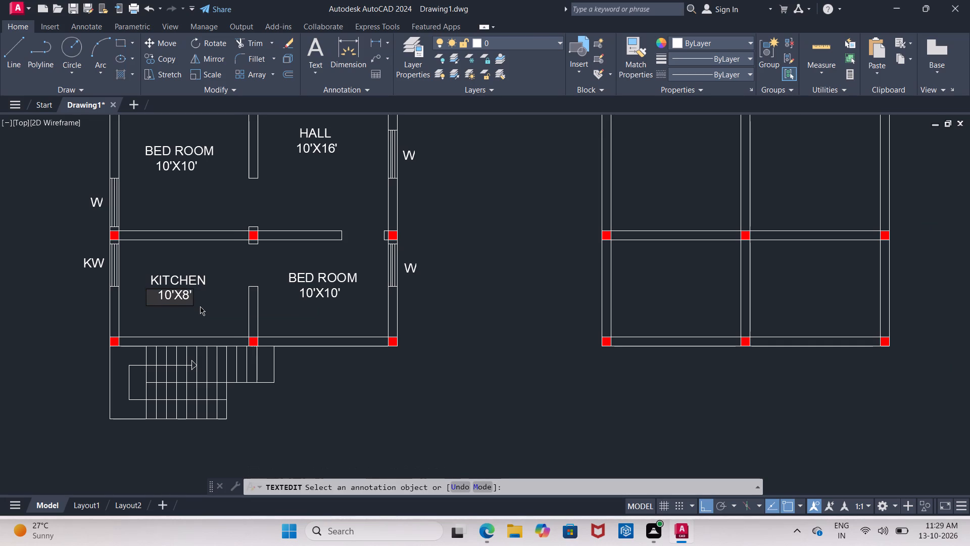
key("Left")
key("Left")
key("Left")
key("Left")
key("Left")
key("space")
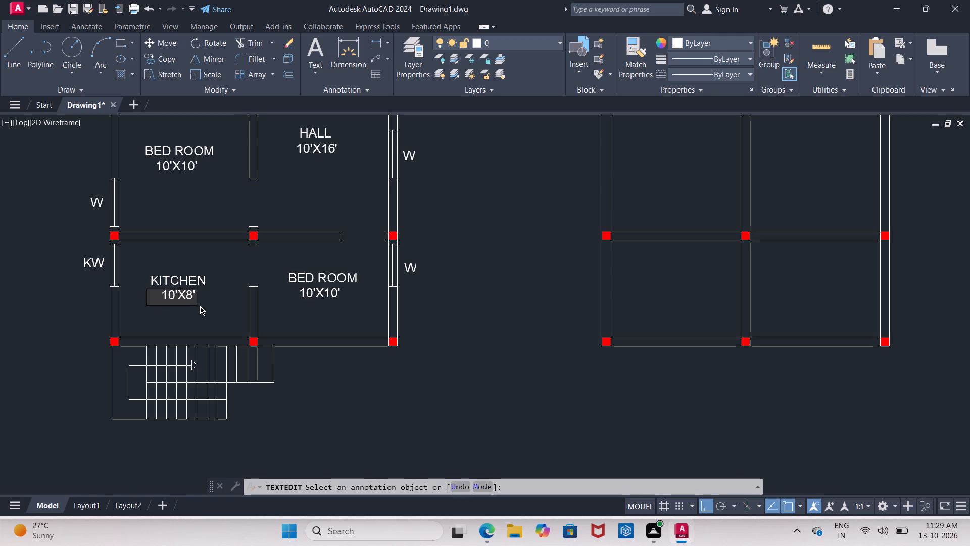
key("BackSpace")
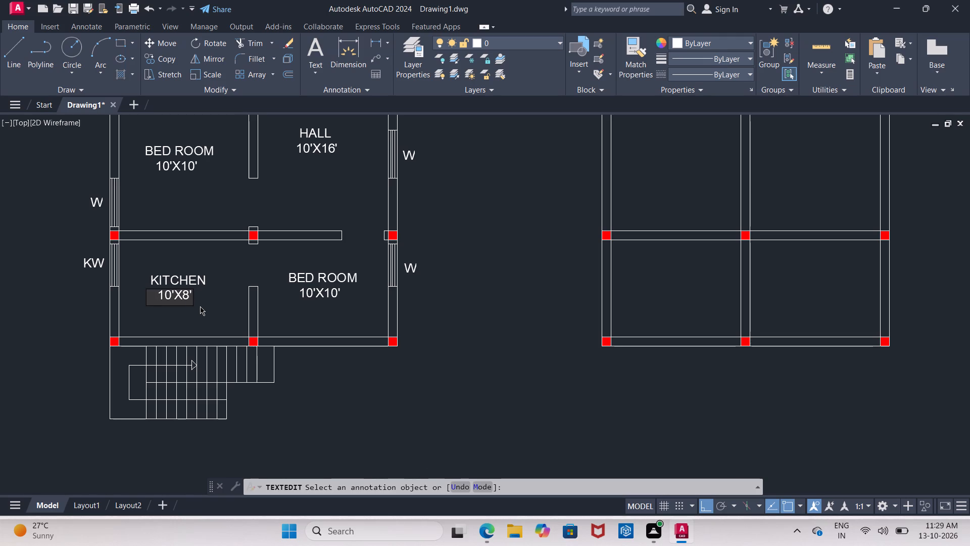
left_click(226, 315)
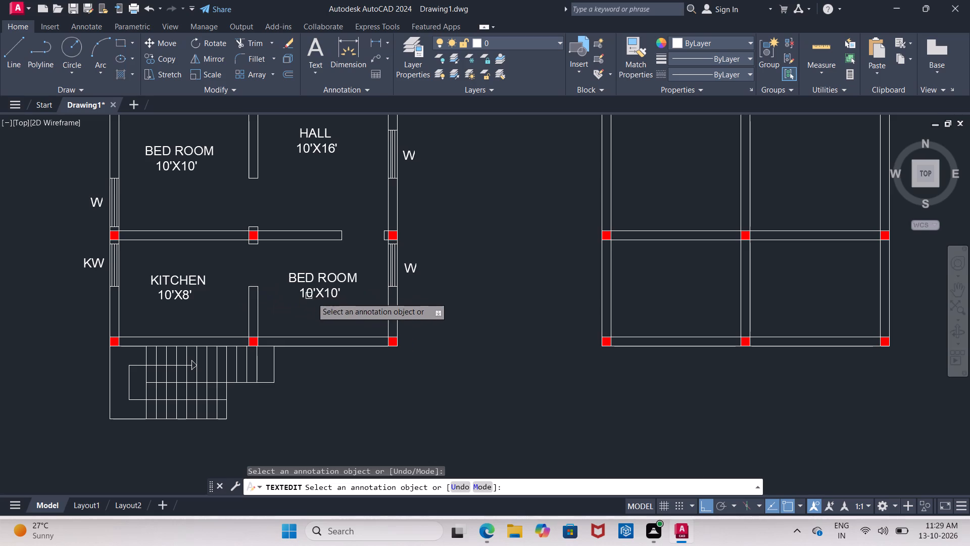
Change the BED ROOM label of the room beside the kitchen to DINNING, with one leading space to centre it.
scroll(312, 288, "up", 1)
left_click(320, 274)
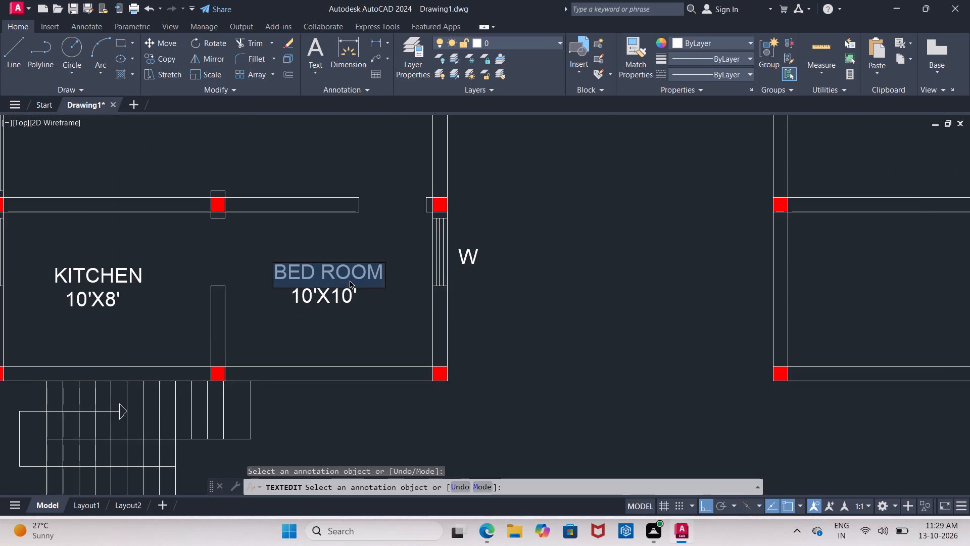
left_click(359, 277)
left_click(381, 271)
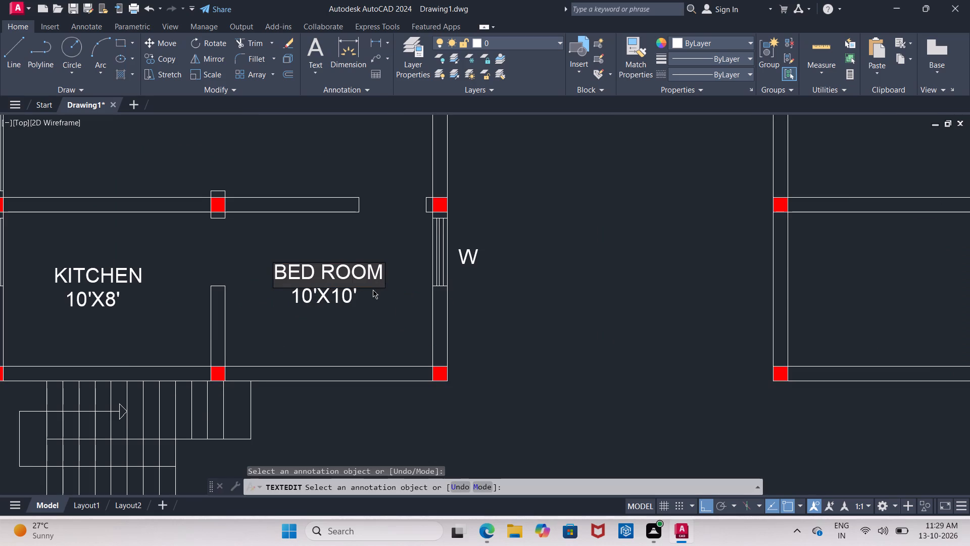
key("BackSpace")
key("BackSpace")
key("BackSpace")
key("BackSpace")
key("BackSpace")
key("BackSpace")
key("BackSpace")
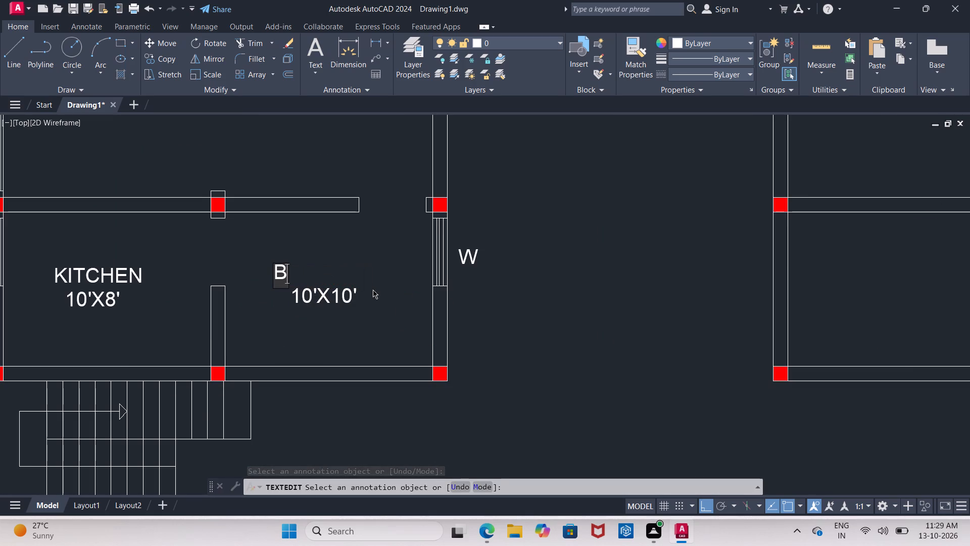
key("BackSpace")
type("DU")
key("BackSpace")
type("INN")
type("ING")
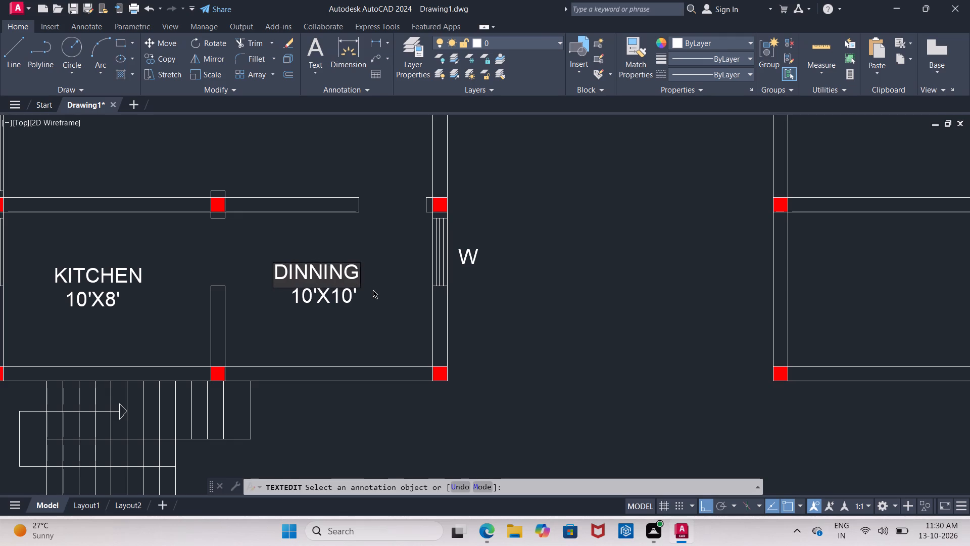
left_click(275, 276)
key("space")
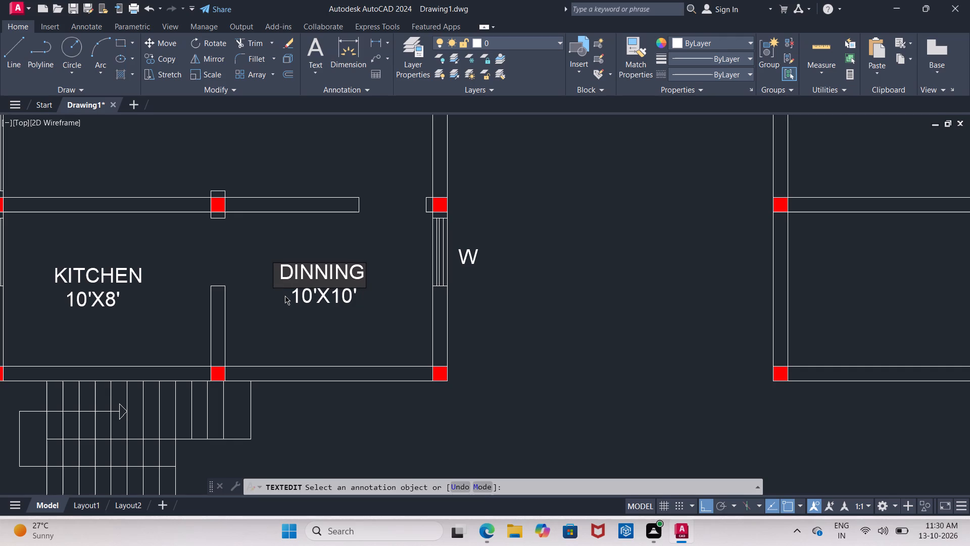
Change the size text under the DINNING label to 10'X8'.
left_click(344, 297)
left_click(347, 297)
left_click(347, 297)
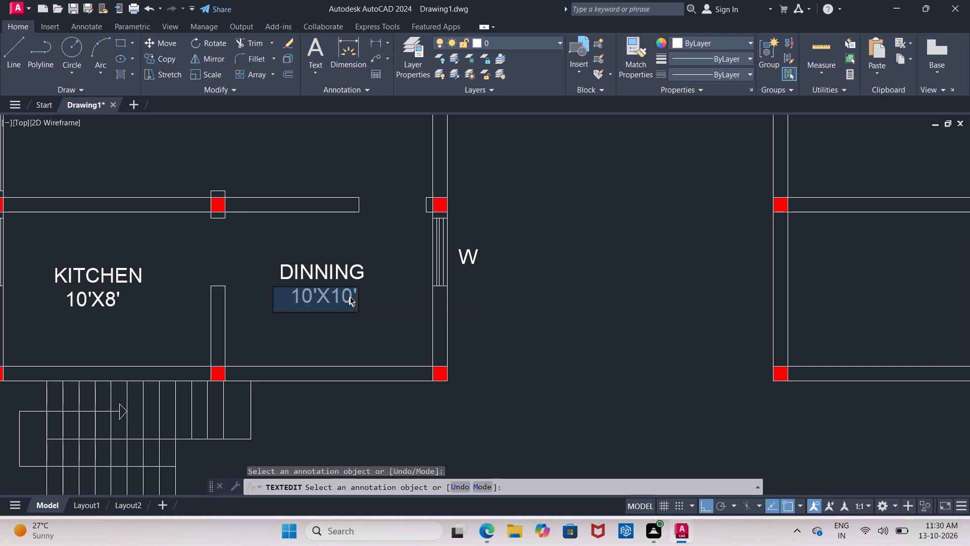
left_click(352, 296)
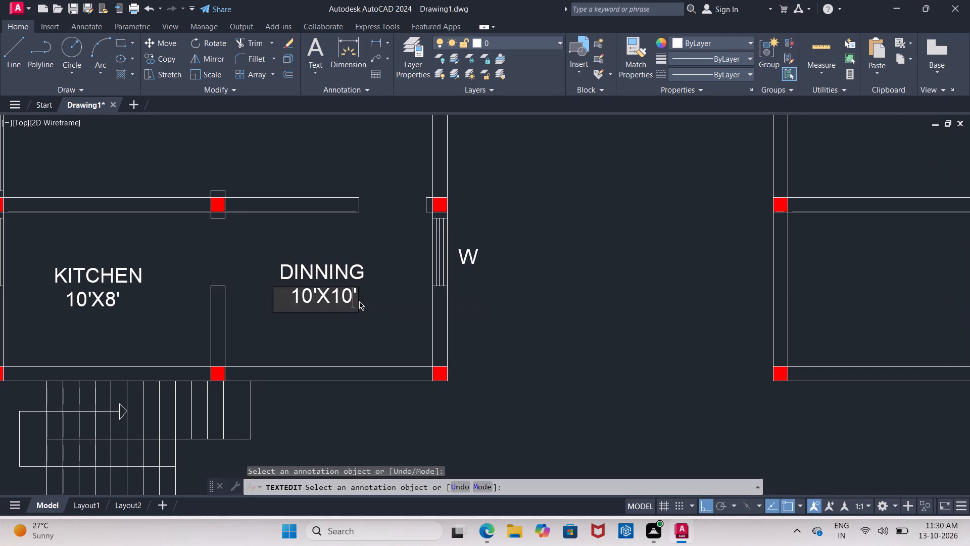
key("BackSpace")
key("BackSpace")
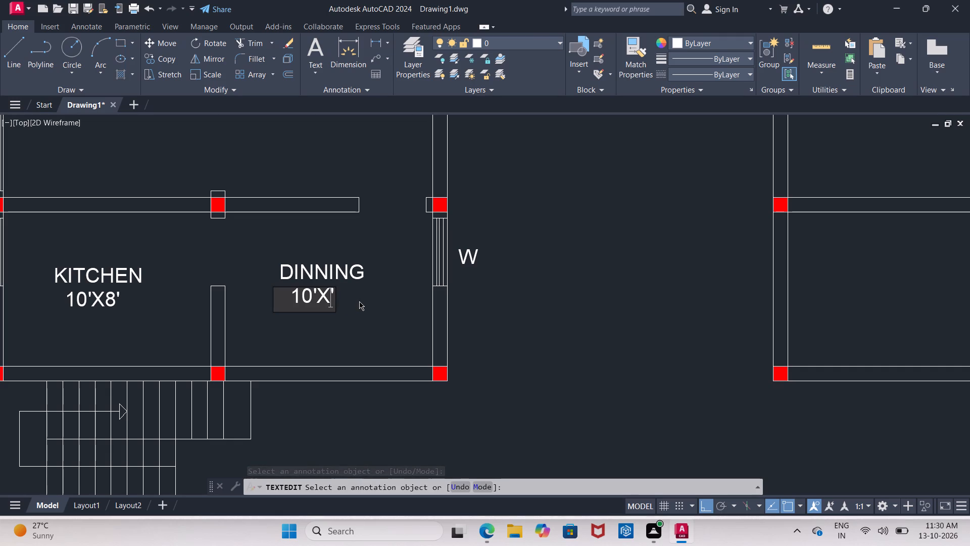
key("8")
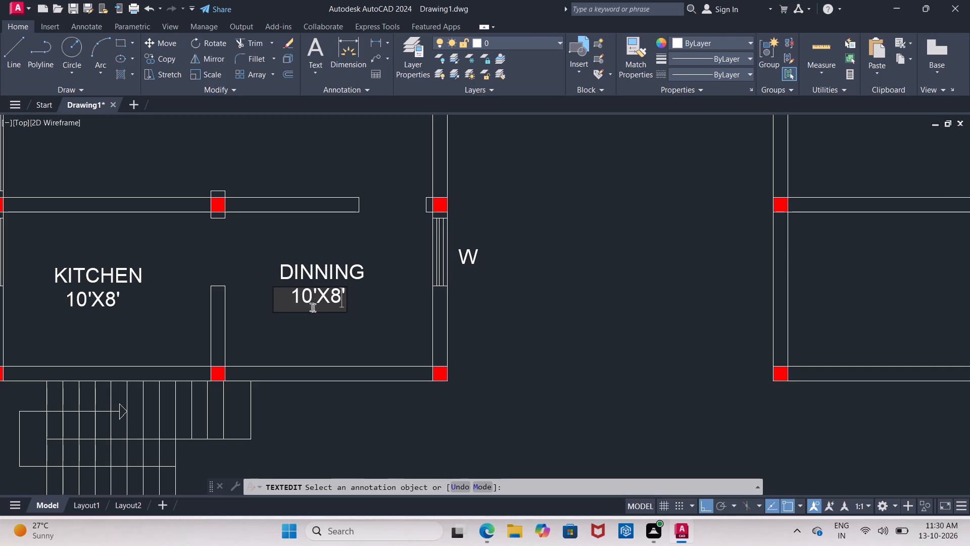
left_click(320, 337)
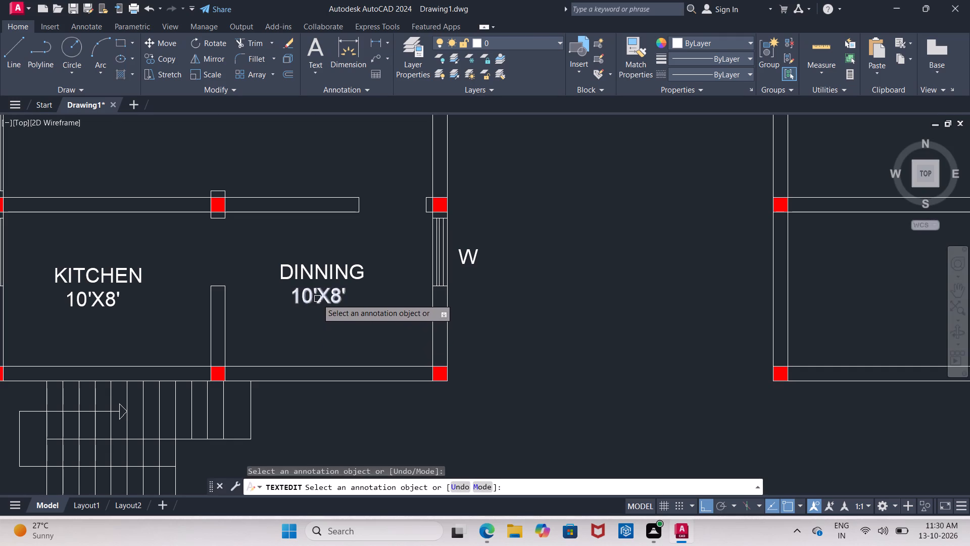
Review the room labels in the labelled floor plan alongside the two plan copies.
scroll(298, 274, "down", 2)
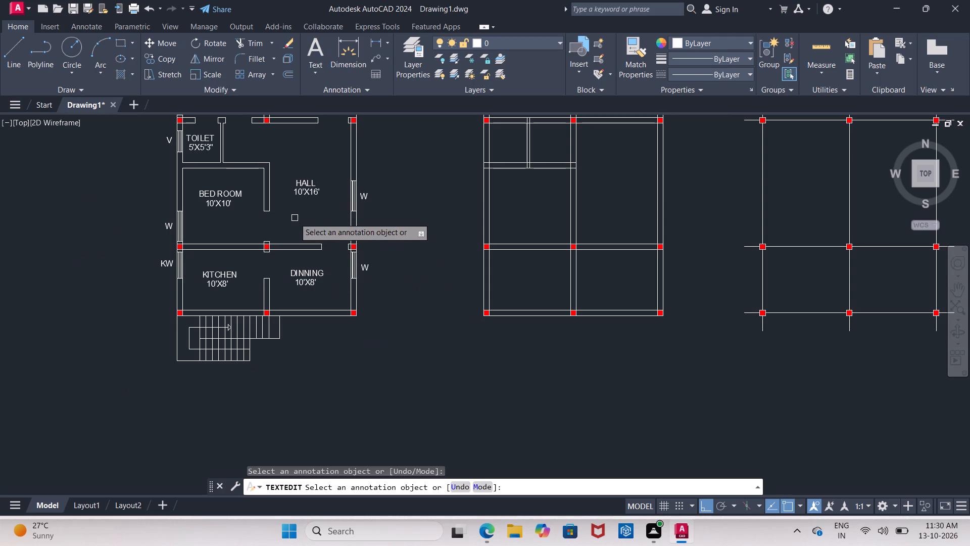
middle_click_drag(295, 218, 310, 295)
scroll(310, 281, "down", 1)
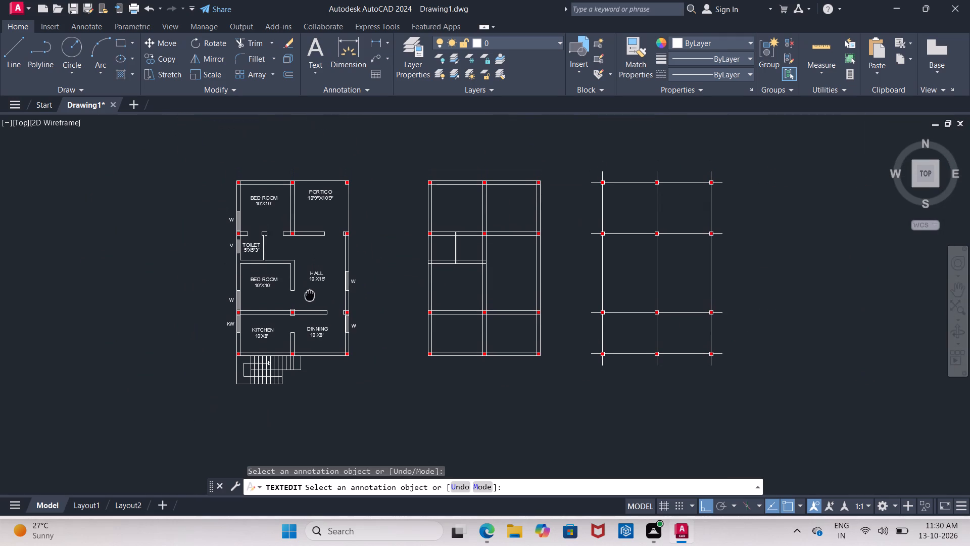
middle_click_drag(310, 295, 310, 297)
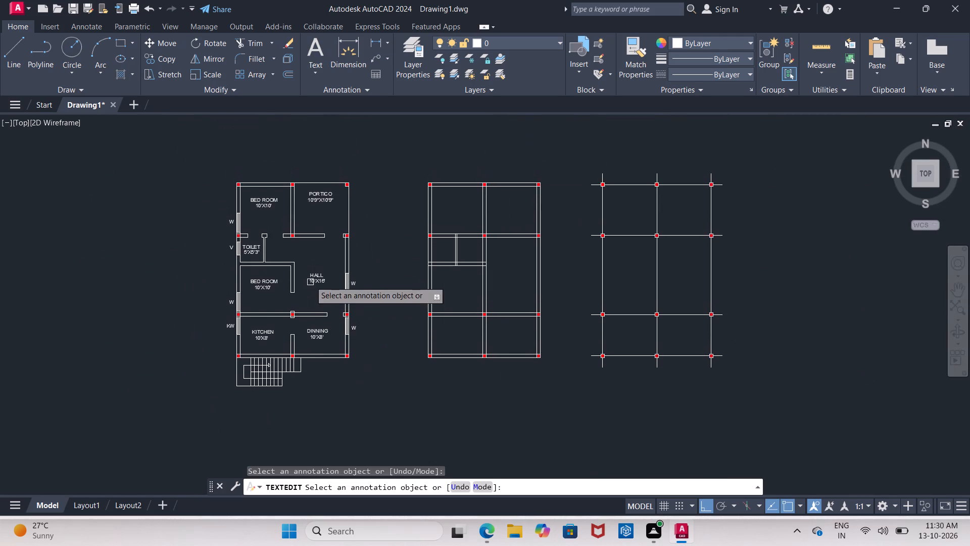
scroll(310, 279, "up", 3)
scroll(312, 273, "down", 2)
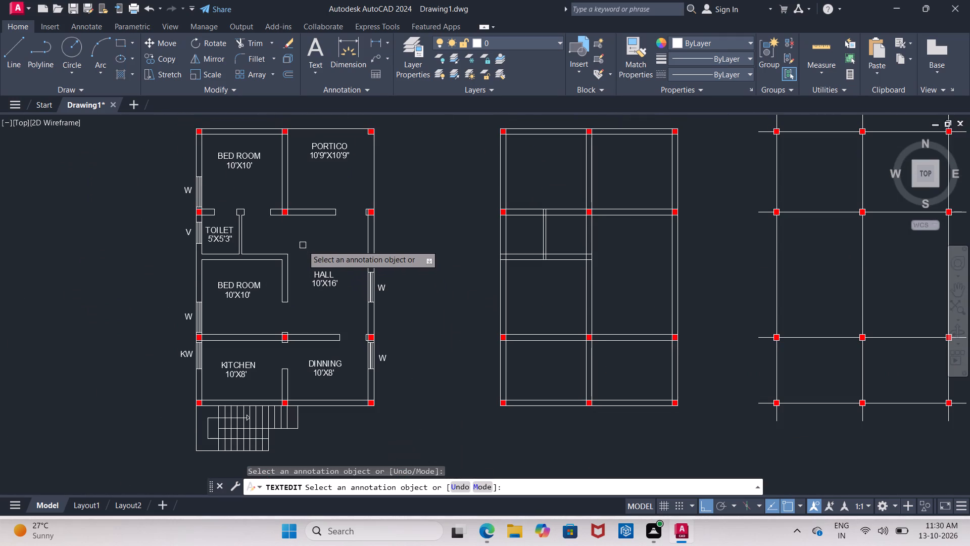
middle_click_drag(300, 247, 292, 251)
scroll(295, 254, "down", 1)
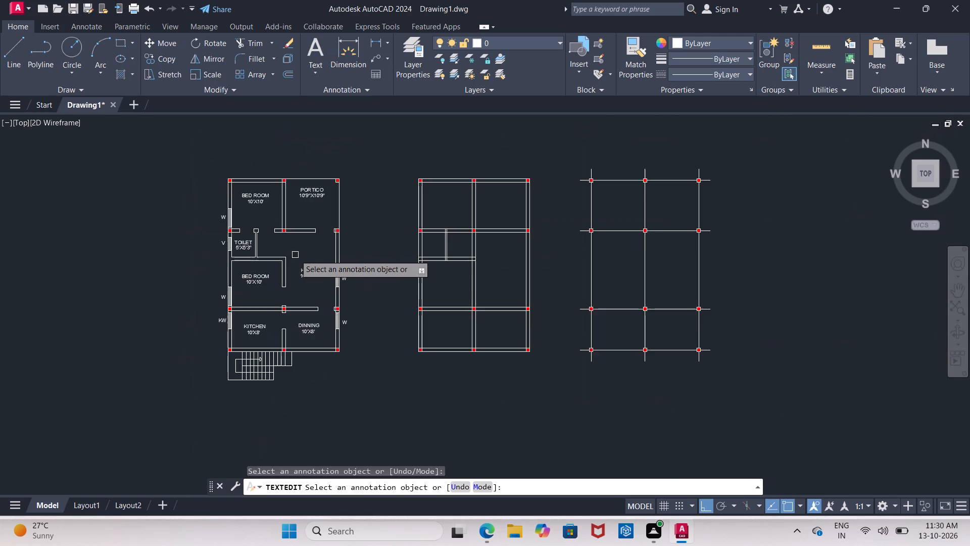
scroll(295, 255, "up", 2)
key("Escape")
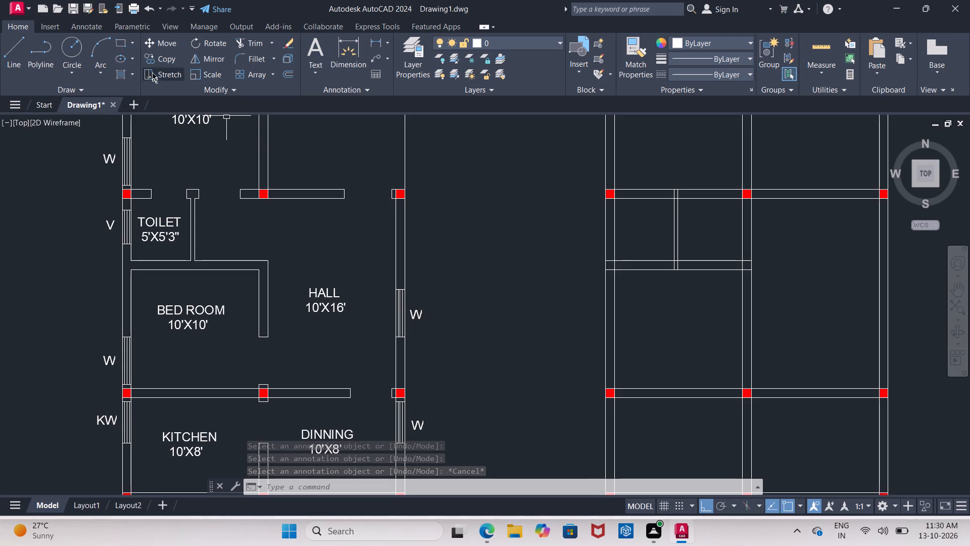
With Ortho off, copy the W label beside the hall window into the toilet, upper bedroom, portico-hall and hall-dining door openings.
left_click(164, 59)
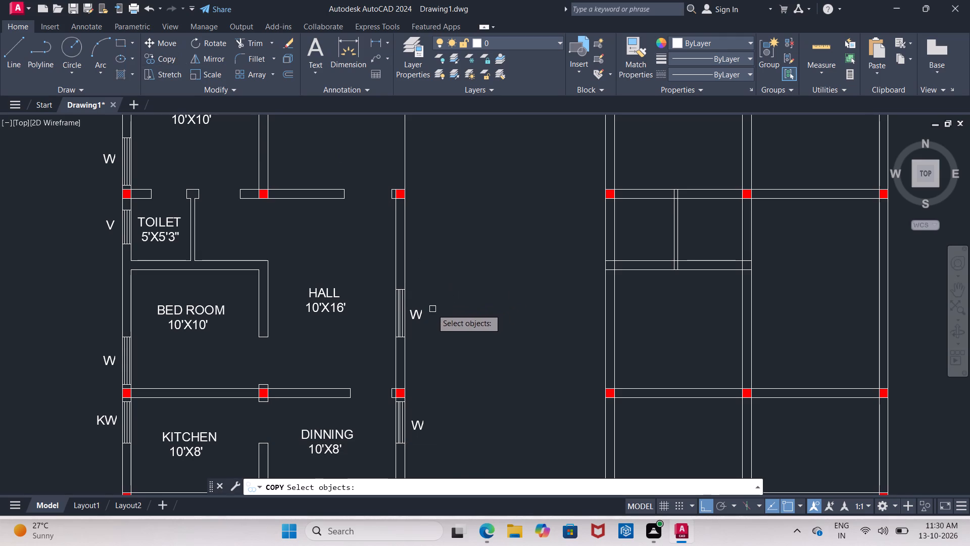
key("Escape")
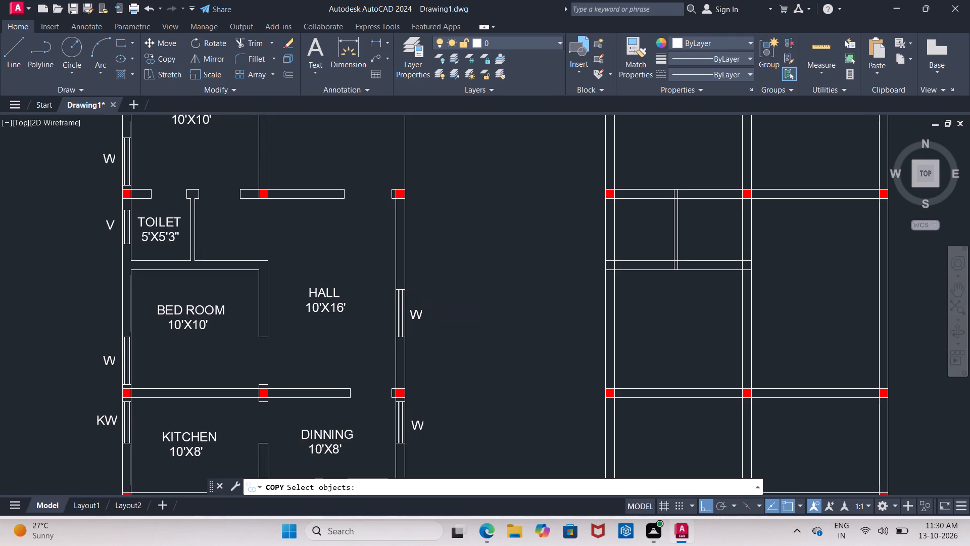
left_click(419, 312)
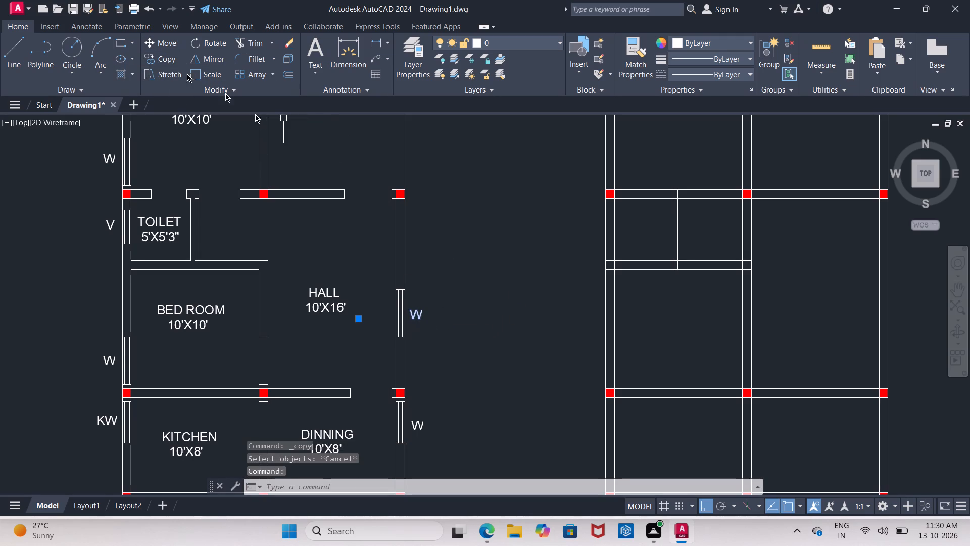
left_click(170, 62)
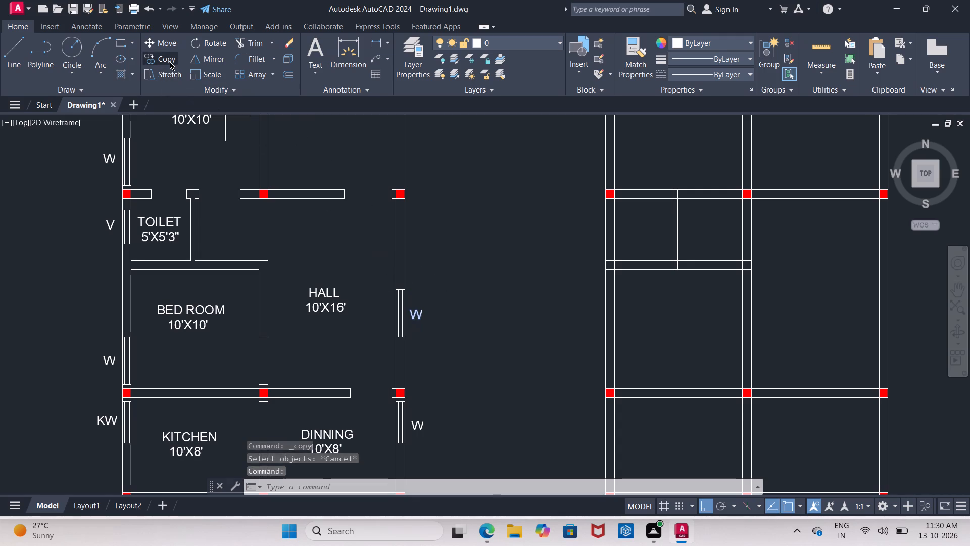
left_click(414, 314)
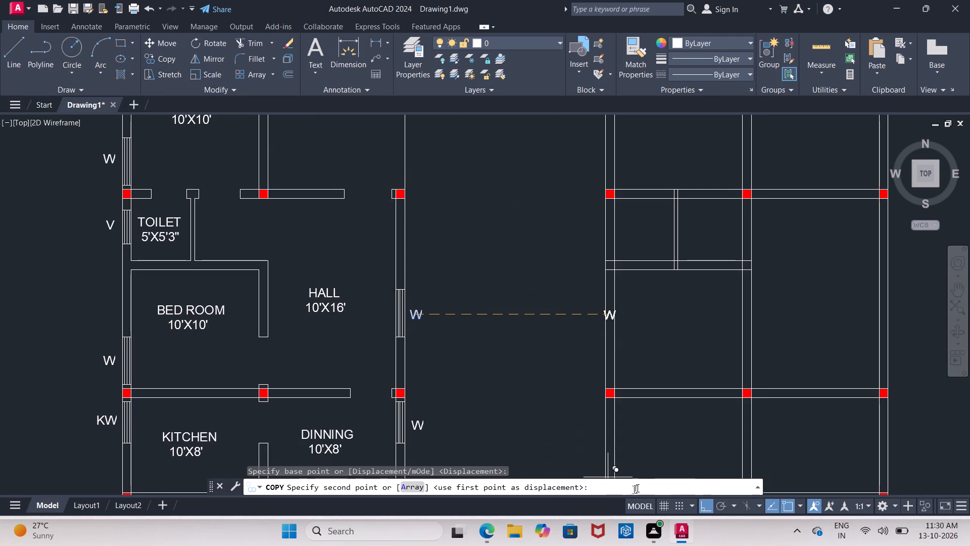
left_click(705, 502)
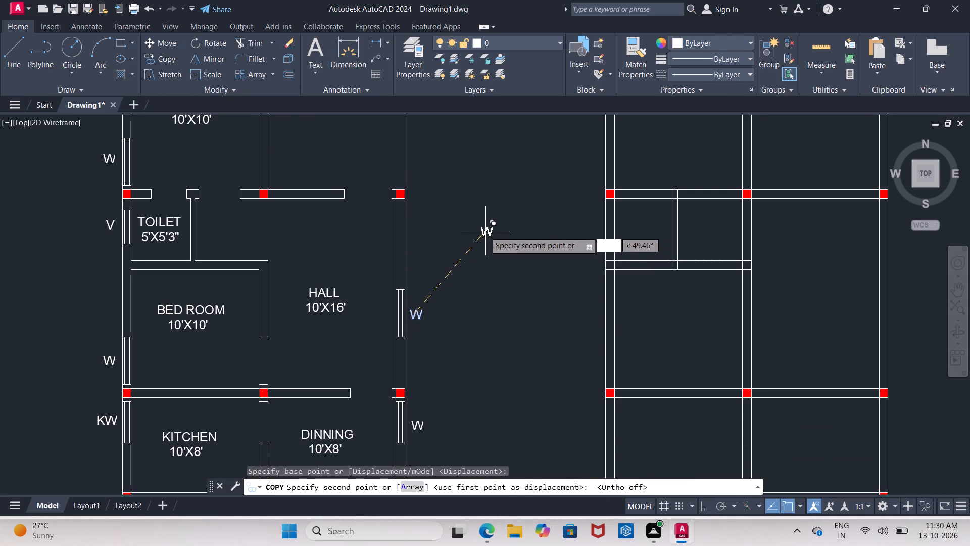
left_click(363, 195)
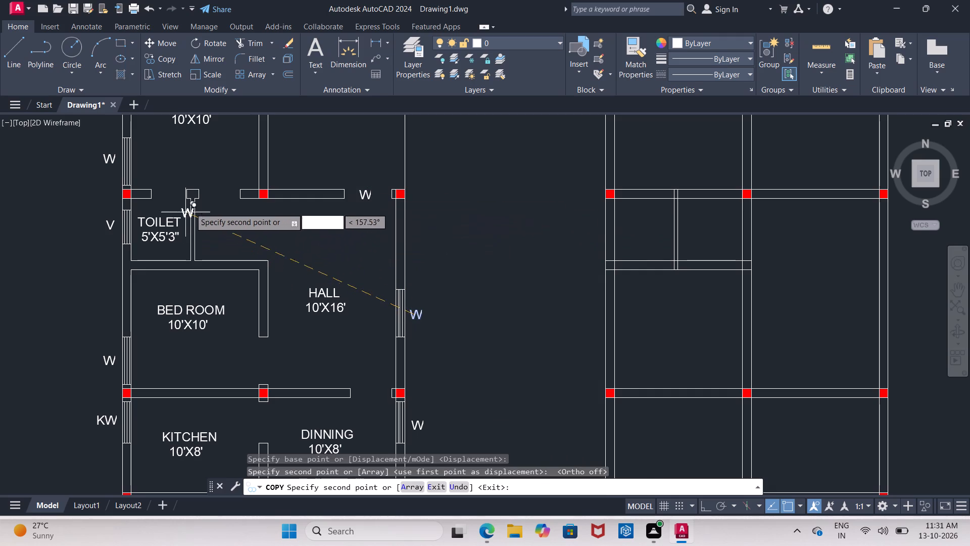
left_click(218, 190)
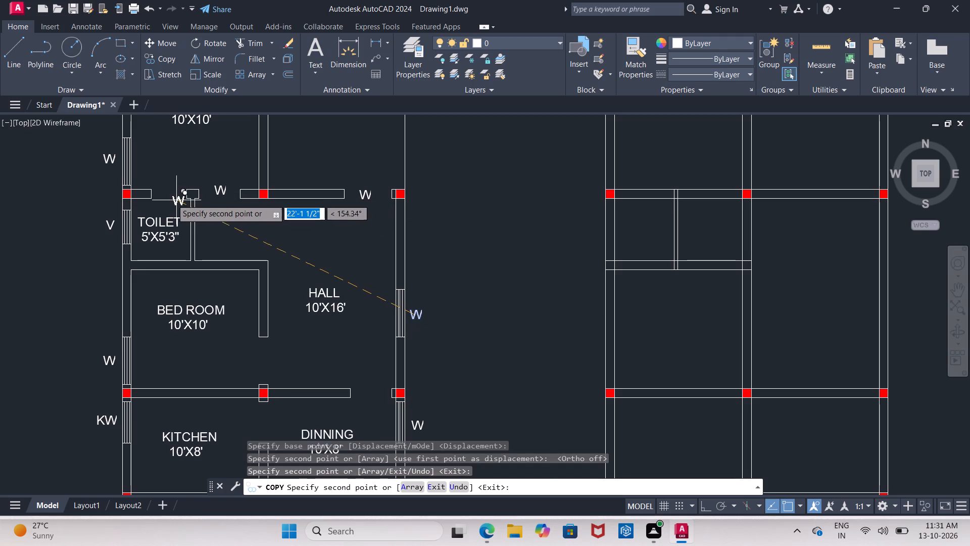
left_click(167, 194)
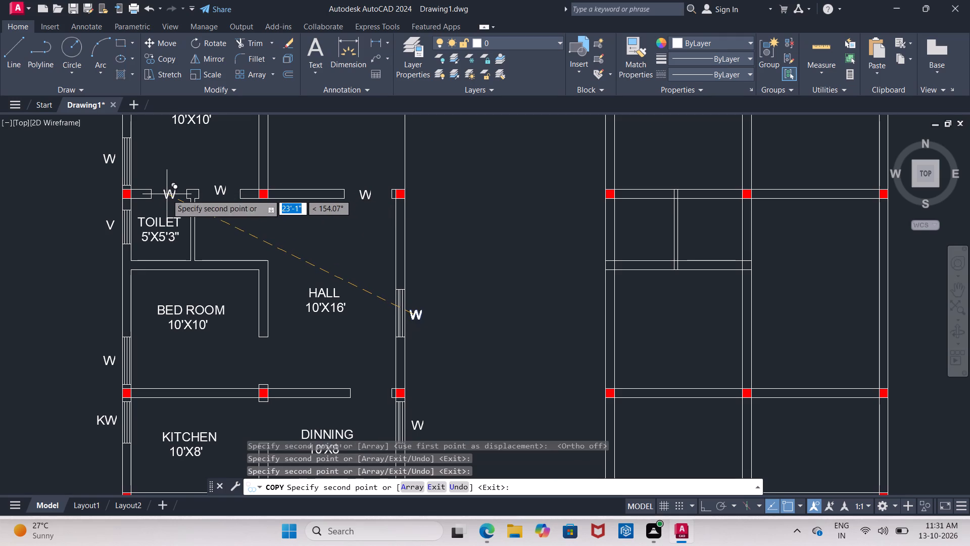
left_click(365, 392)
key("Escape")
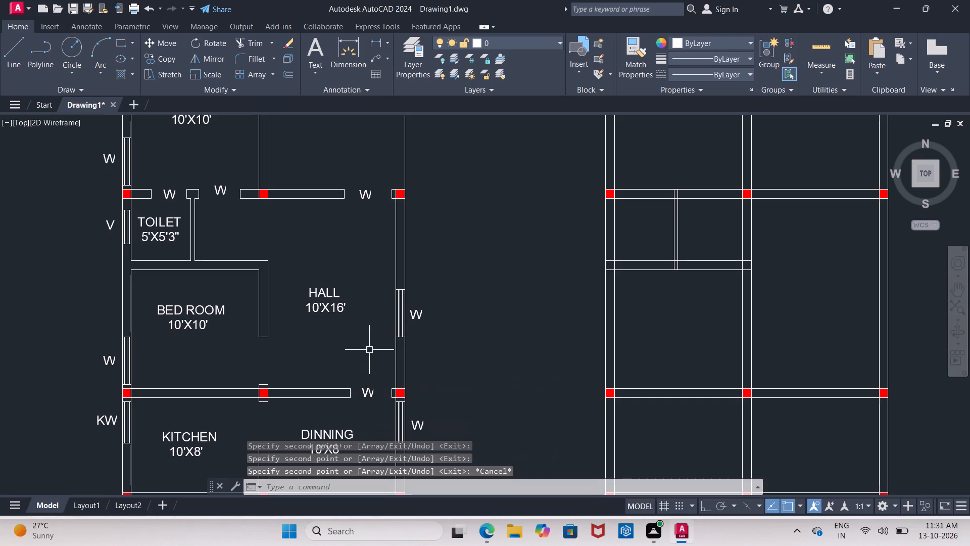
Change the W label in the portico-hall door opening to MD.
left_click(367, 193)
left_click(367, 193)
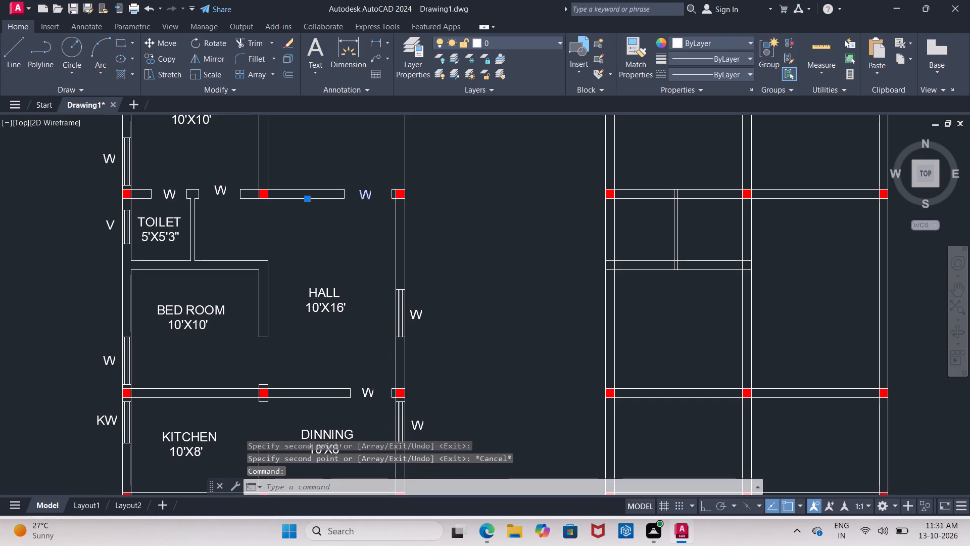
left_click(367, 193)
left_click(369, 196)
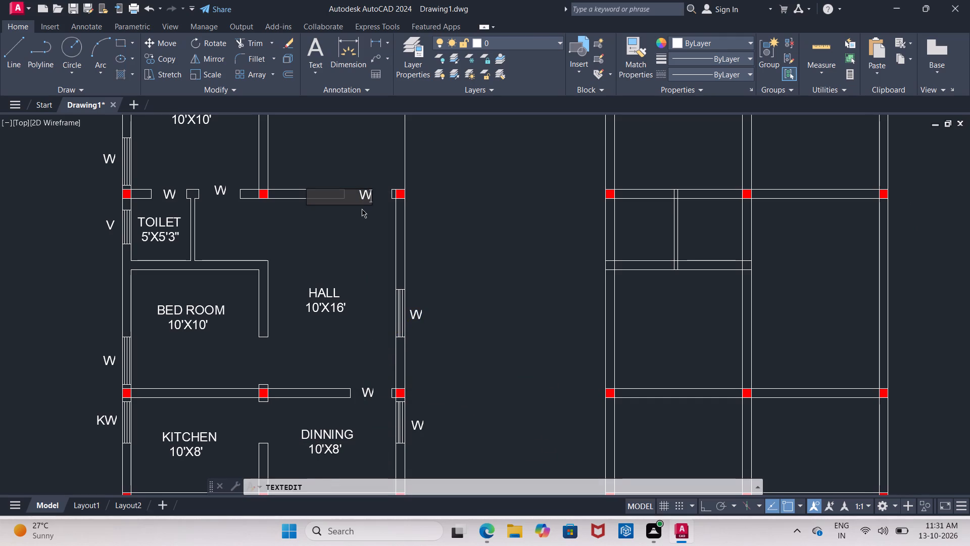
key("BackSpace")
key("BackSpace")
type("MD")
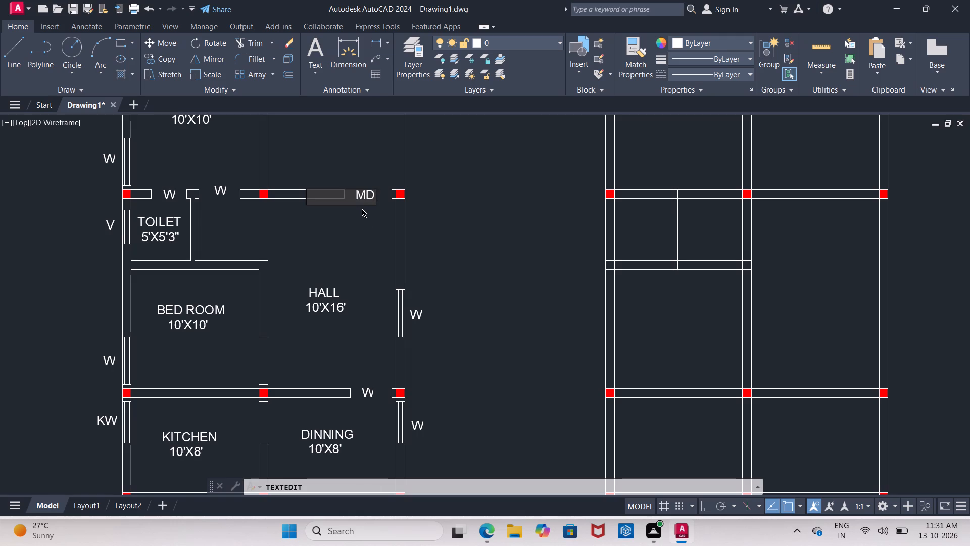
left_click(365, 226)
Change the W label in the upper bedroom's door opening to D.
left_click(216, 187)
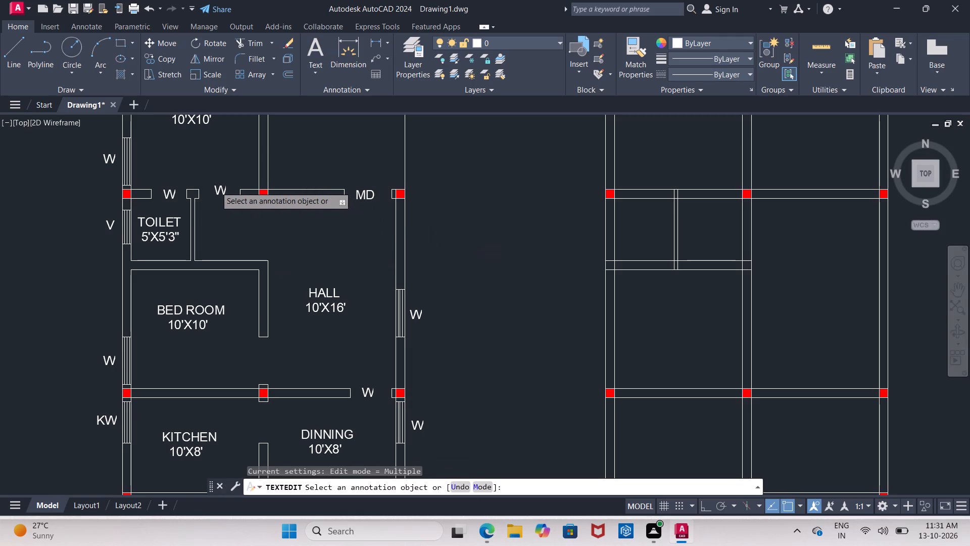
left_click(224, 189)
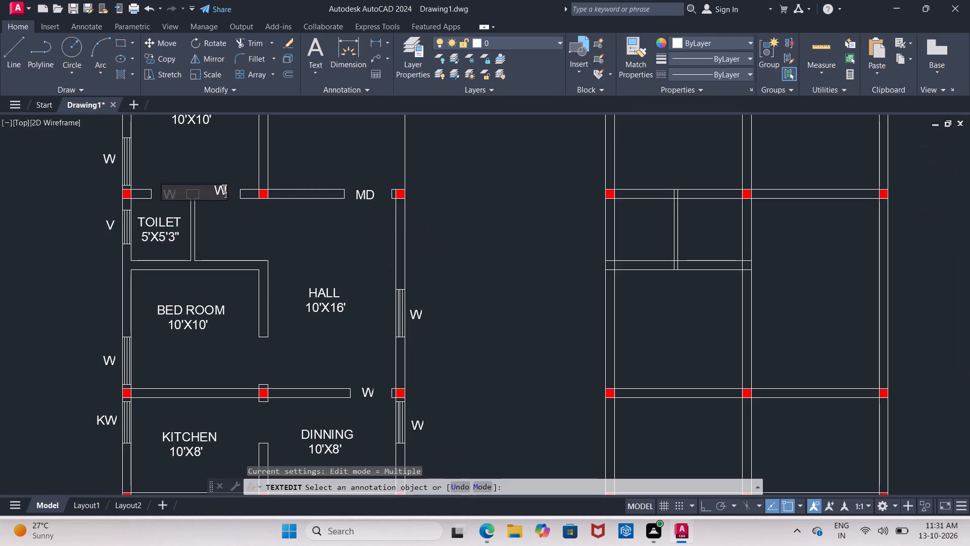
left_click(225, 191)
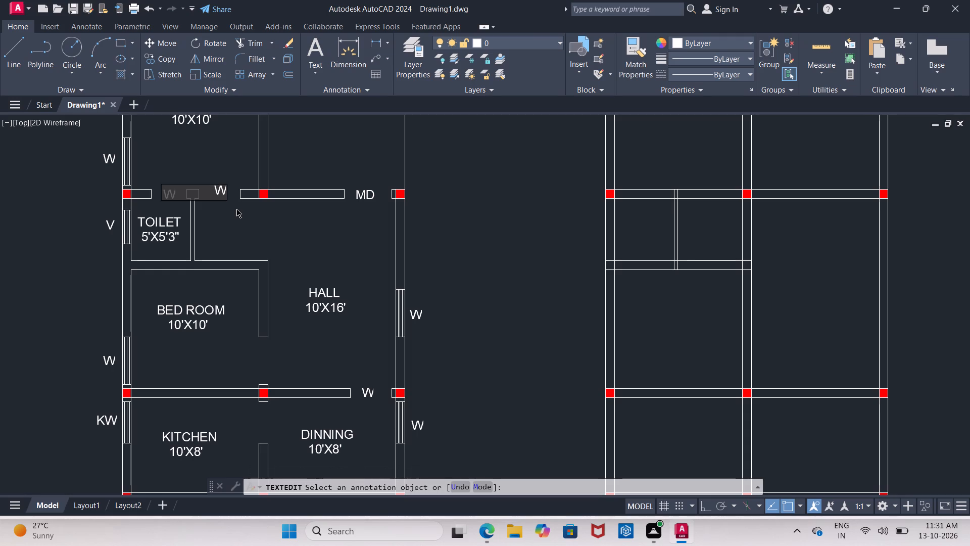
key("BackSpace")
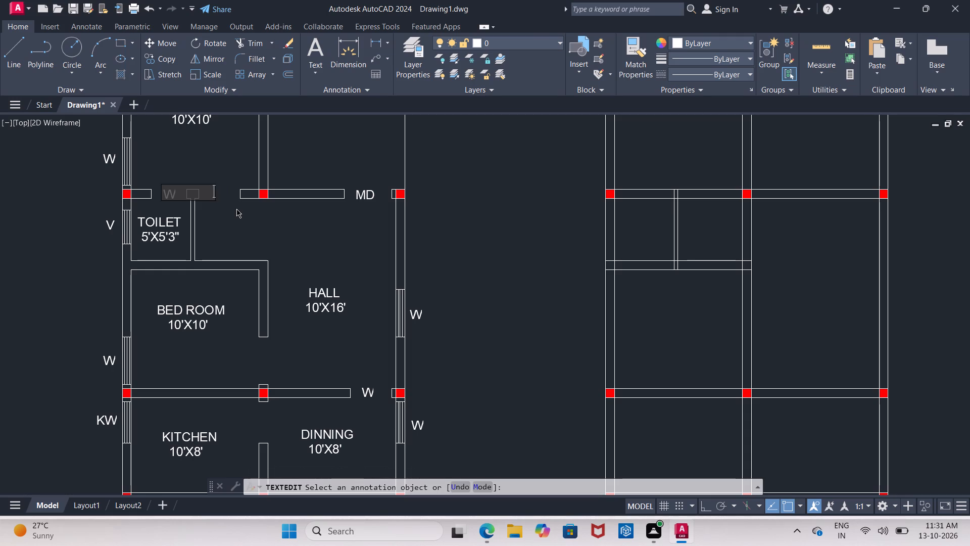
key("d")
left_click(230, 214)
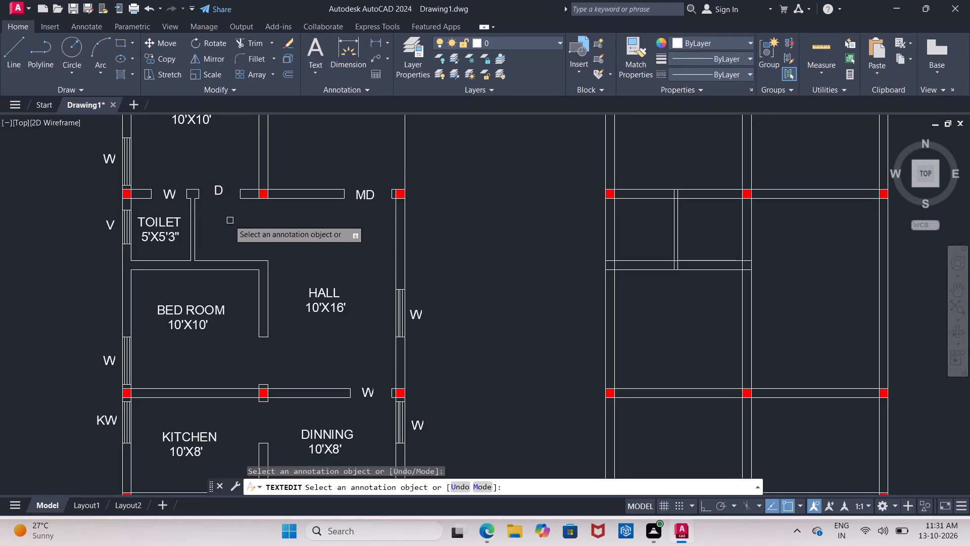
Change the W label in the toilet door opening to D1, with one leading space removed to centre it.
left_click(163, 193)
left_click(171, 193)
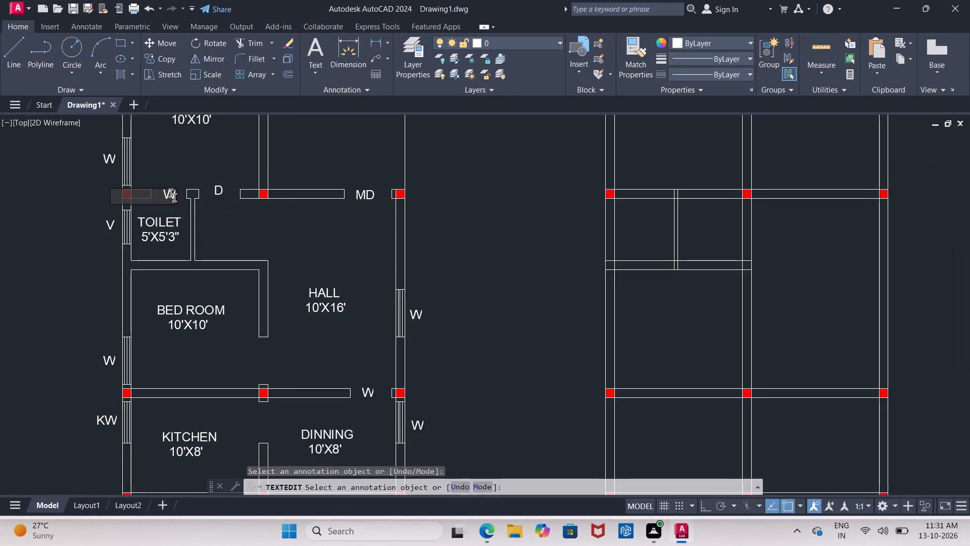
left_click(172, 193)
key("BackSpace")
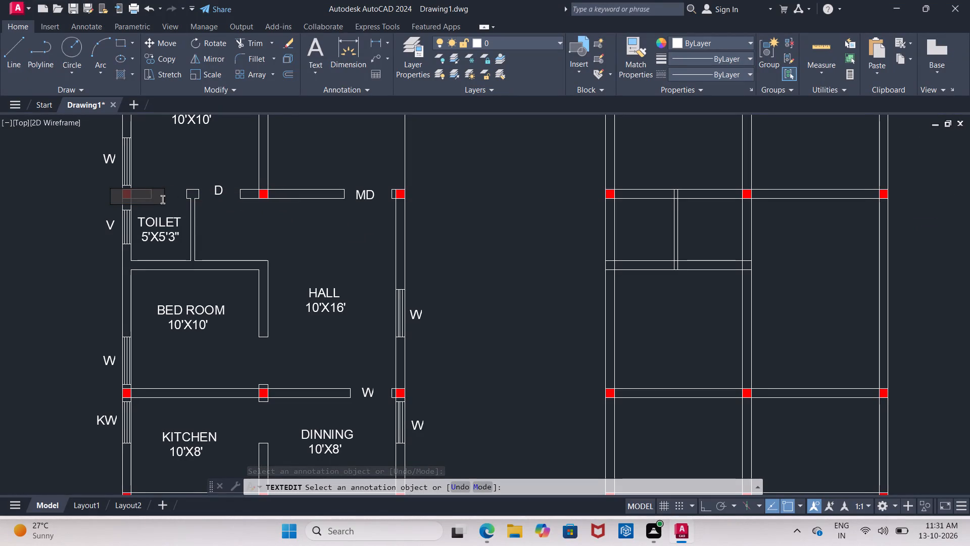
type("D1")
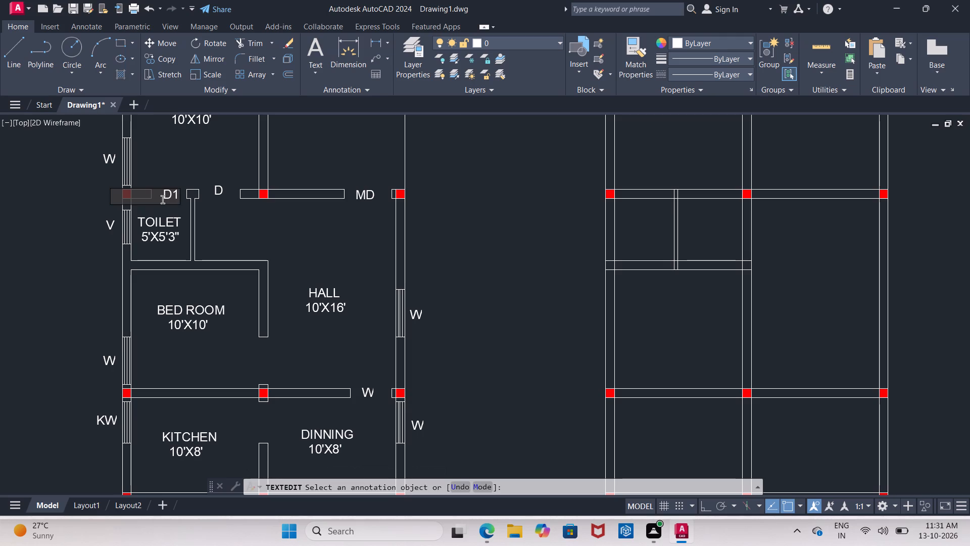
left_click(163, 200)
key("BackSpace")
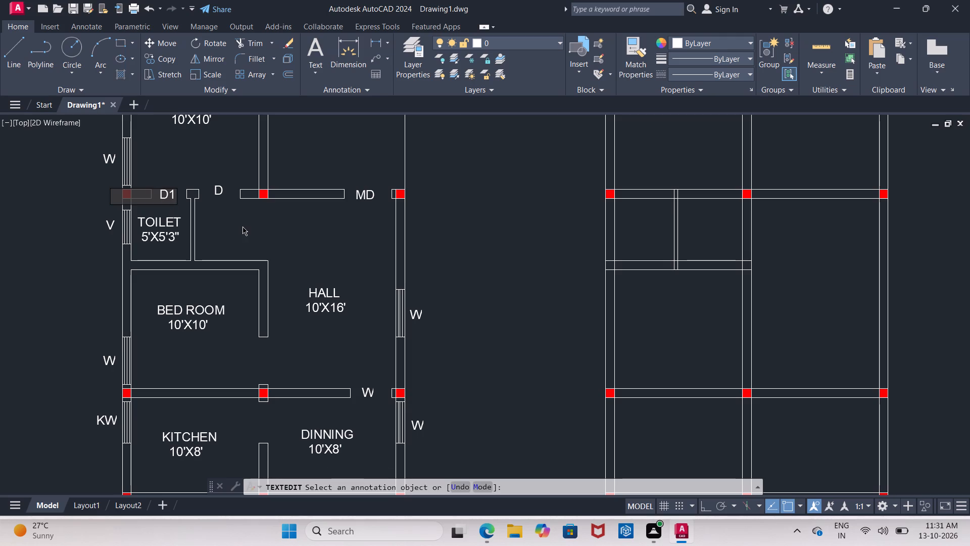
left_click(243, 226)
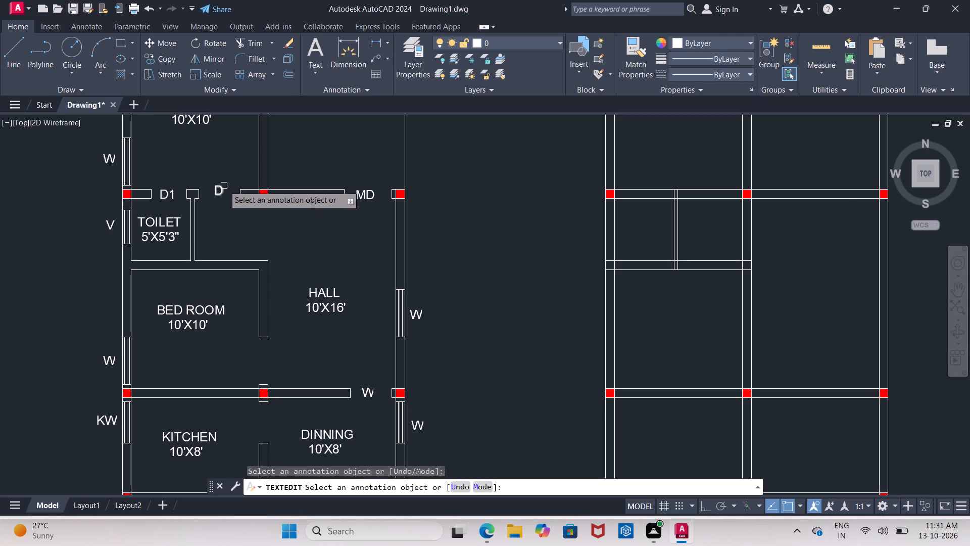
Move the upper bedroom's D label slightly down so it lines up with the wall opening.
scroll(219, 184, "up", 2)
key("Escape")
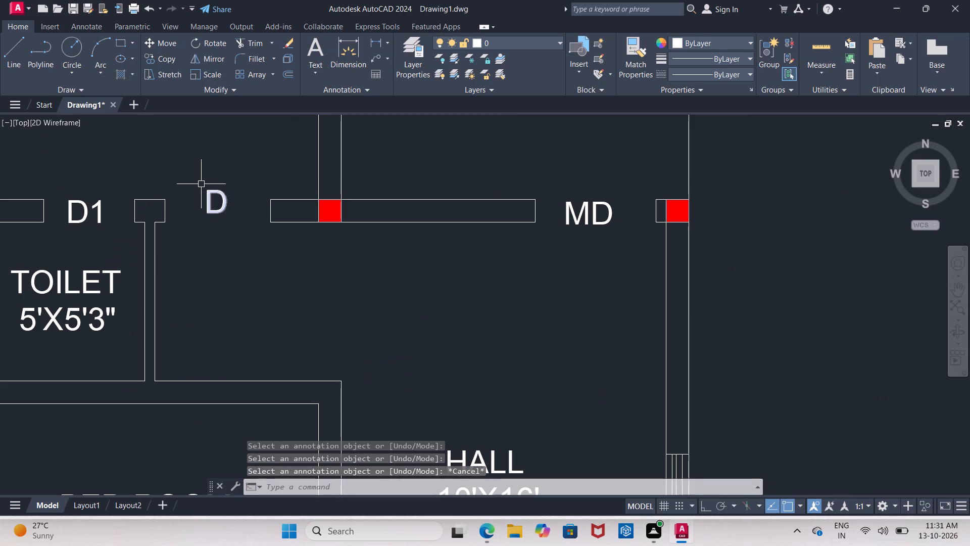
left_click(201, 184)
left_click(230, 236)
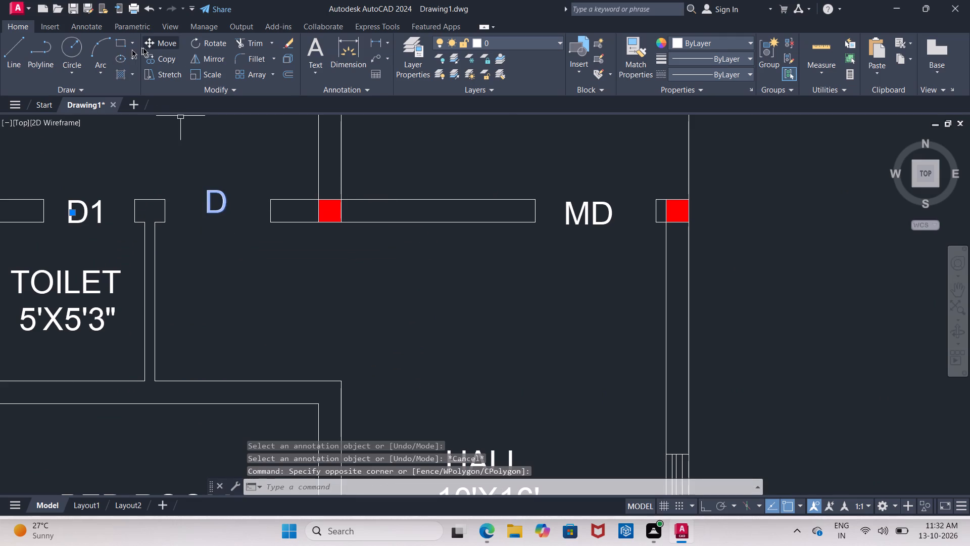
left_click(150, 43)
left_click(214, 201)
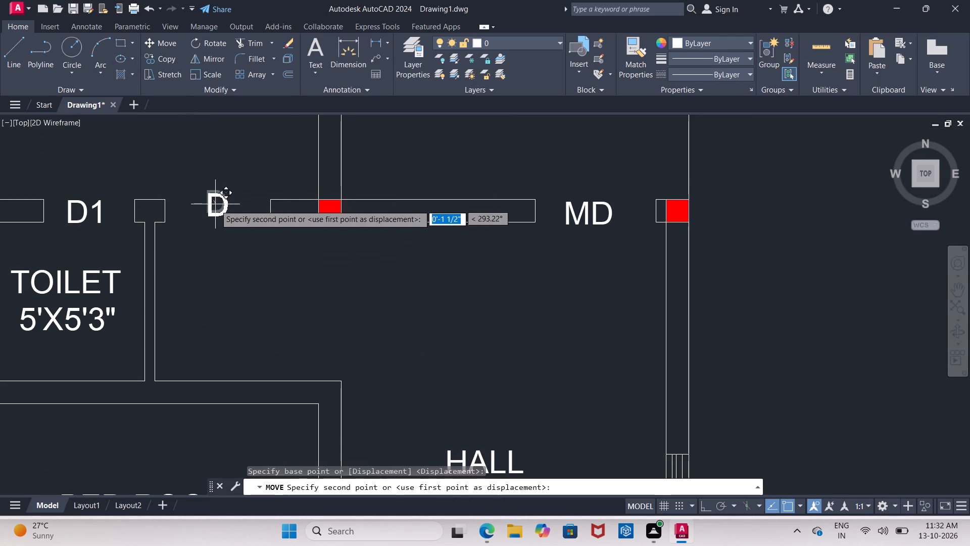
left_click(214, 208)
Copy the upper bedroom's D label into the door opening between the lower bedroom and the hall.
scroll(215, 210, "down", 2)
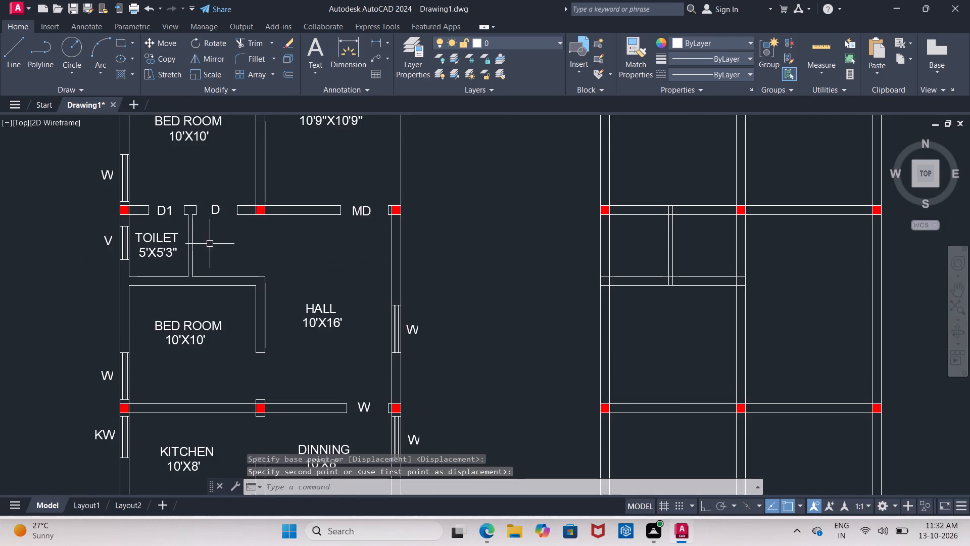
middle_click_drag(210, 244, 187, 187)
left_click(194, 156)
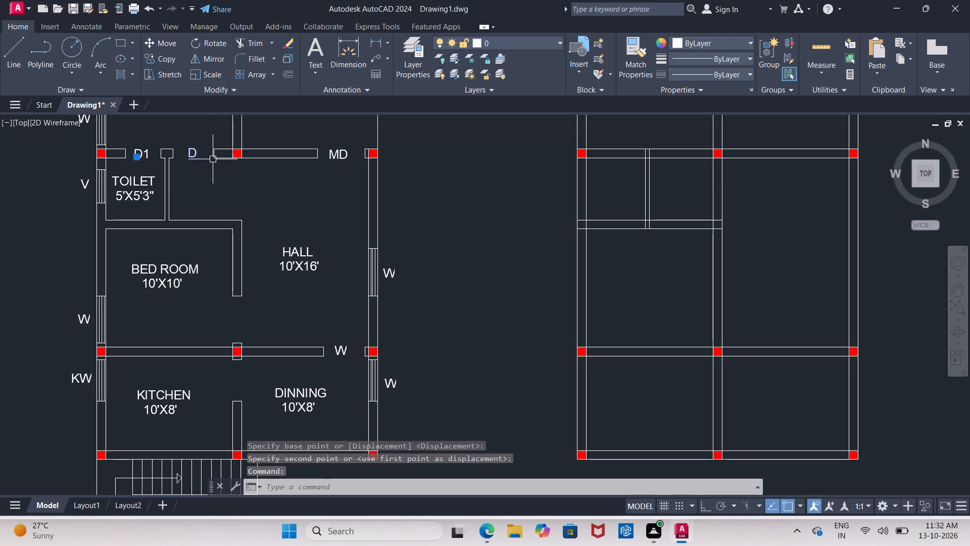
left_click(170, 56)
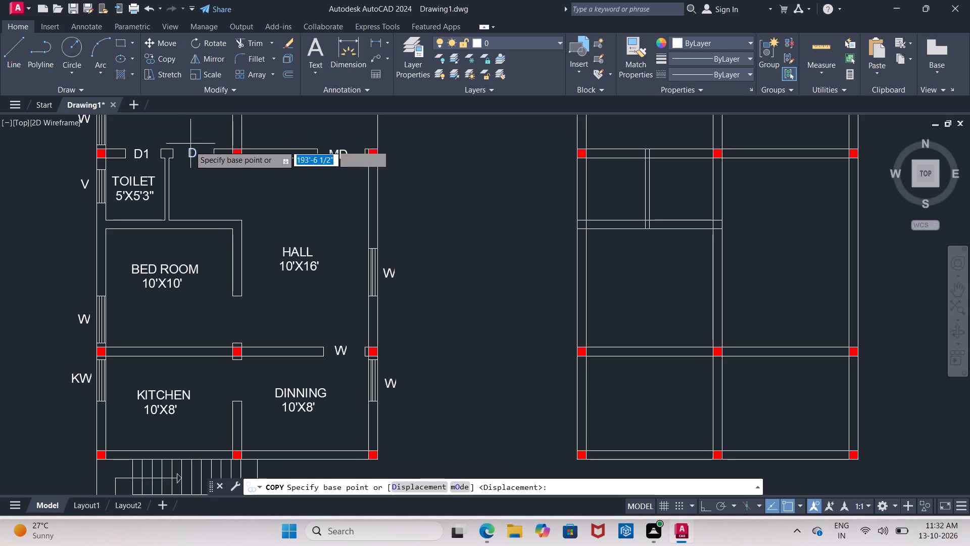
left_click(191, 152)
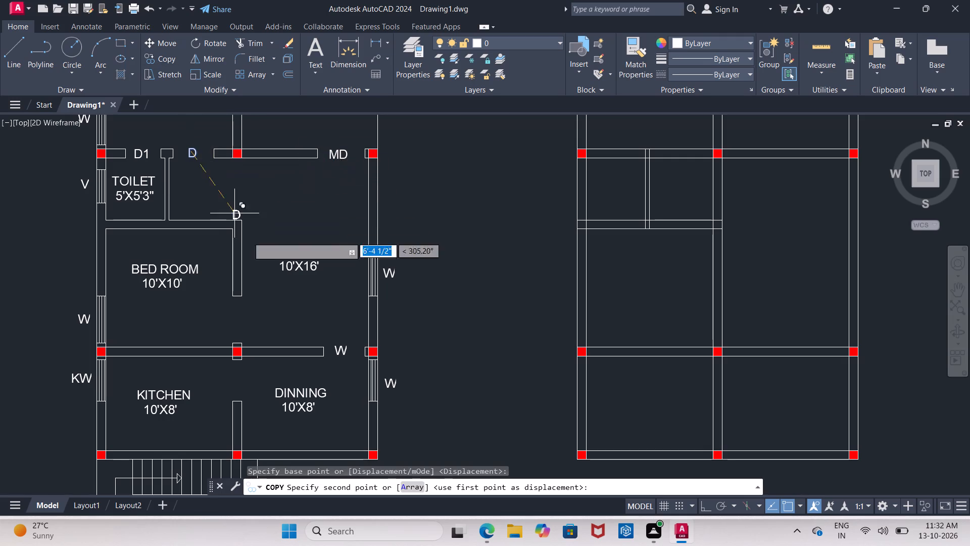
left_click(237, 315)
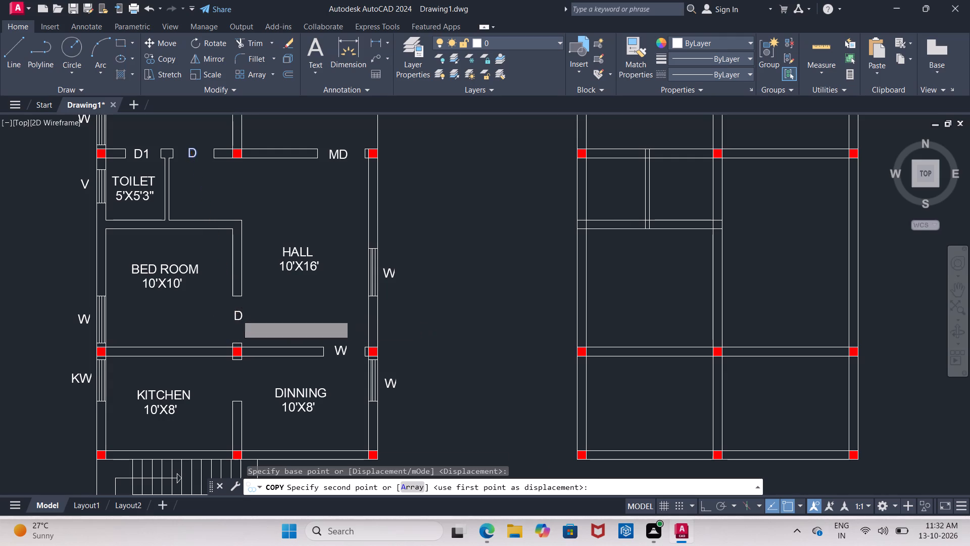
middle_click_drag(301, 313, 279, 203)
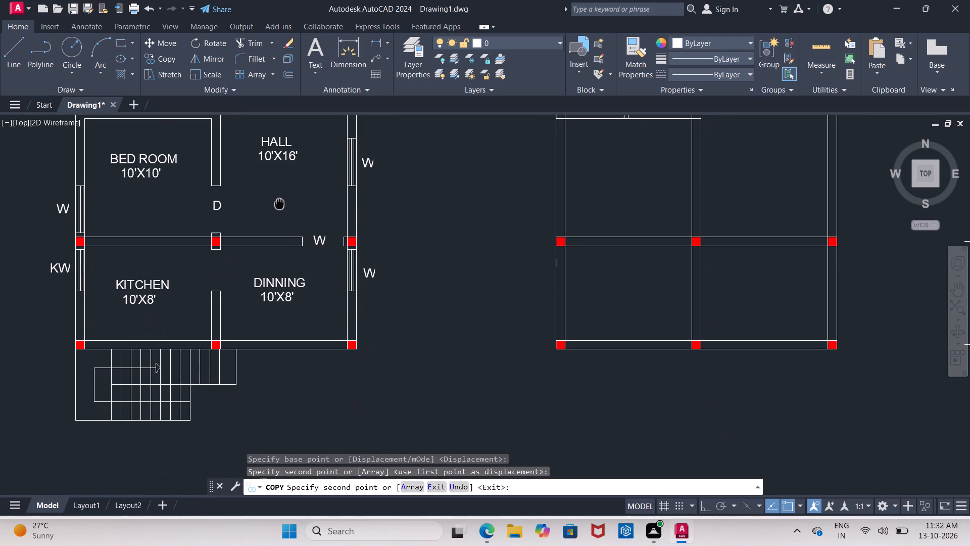
middle_click_drag(279, 203, 279, 202)
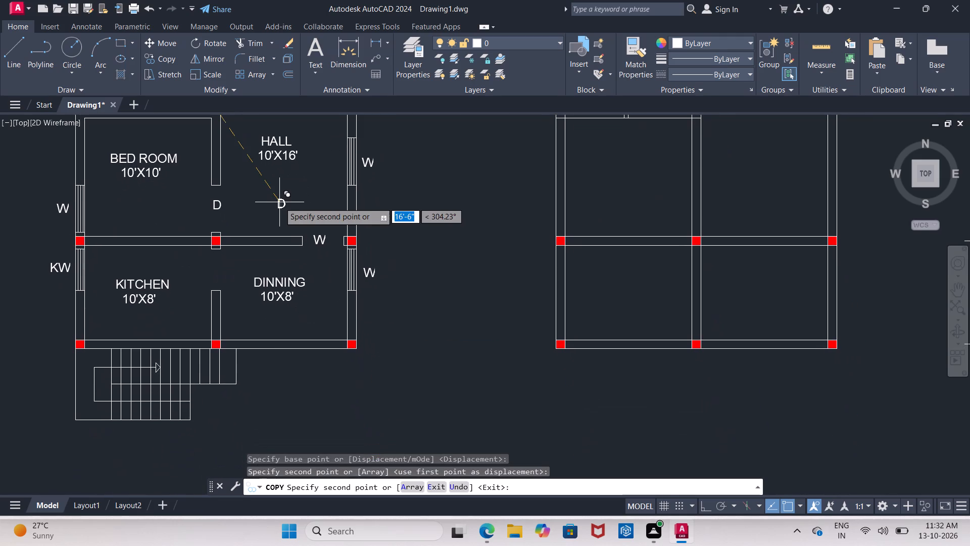
key("Escape")
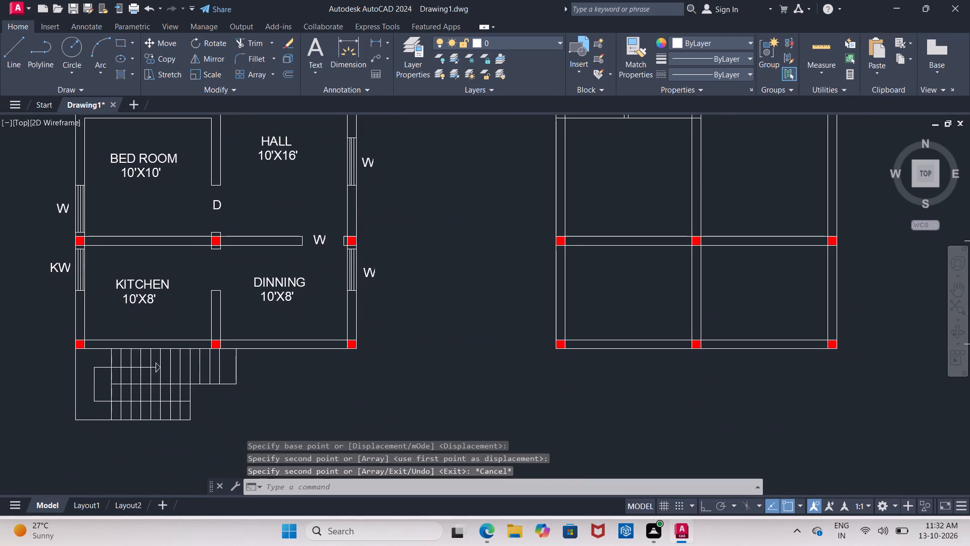
Change the W label in the hall-dining opening to O.
double_click(323, 241)
left_click(323, 241)
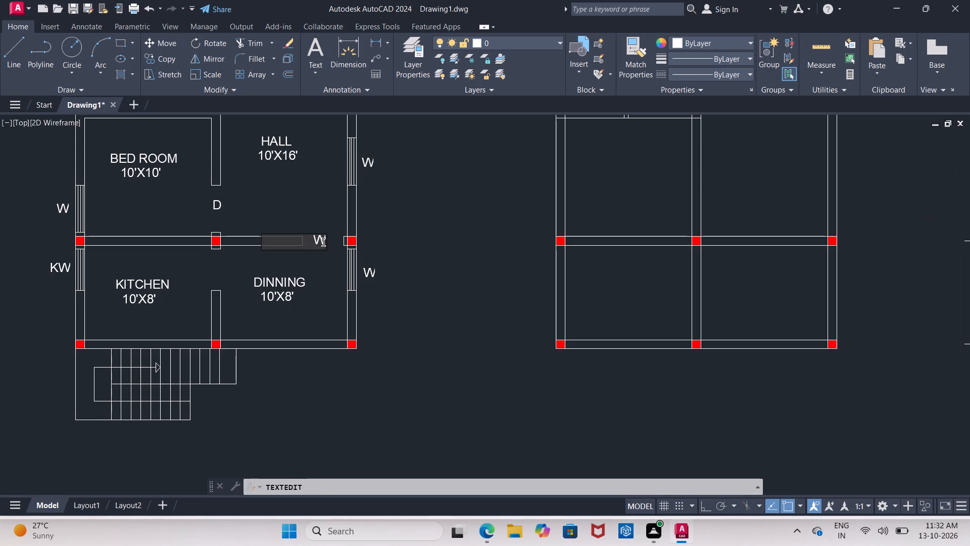
key("BackSpace")
key("o")
left_click(323, 283)
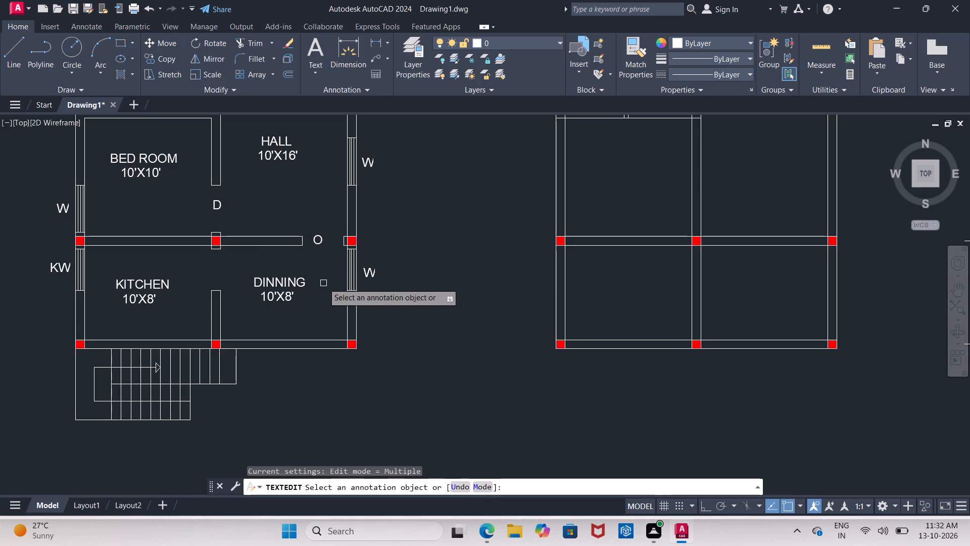
key("Escape")
Select the O label in the hall-dining opening.
left_click(315, 240)
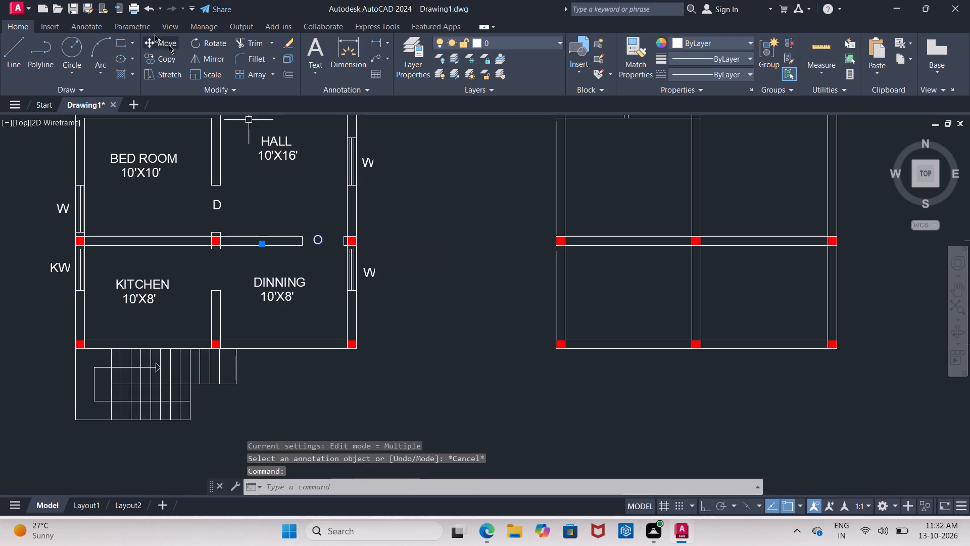
Copy the O label from the hall-dining opening into the opening between the kitchen and the dining room.
left_click(164, 62)
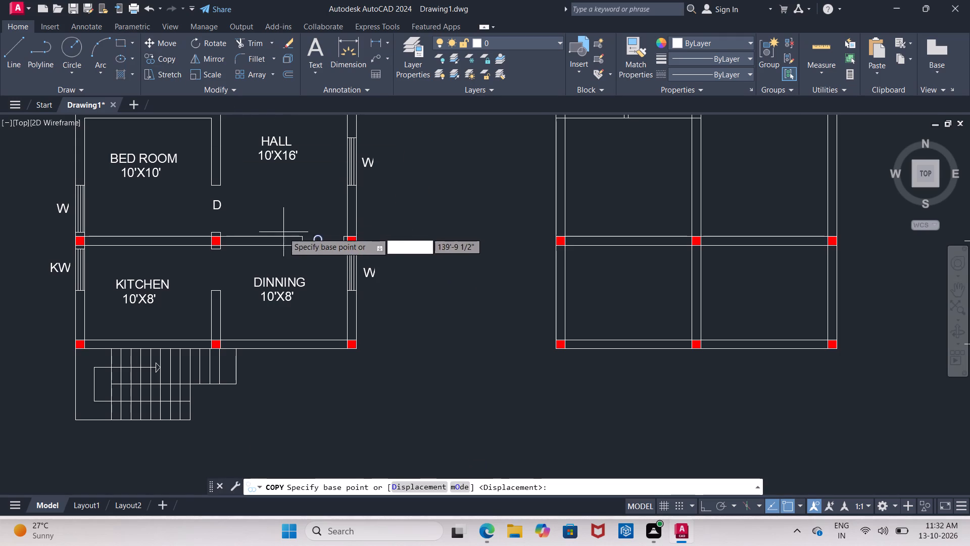
left_click(317, 239)
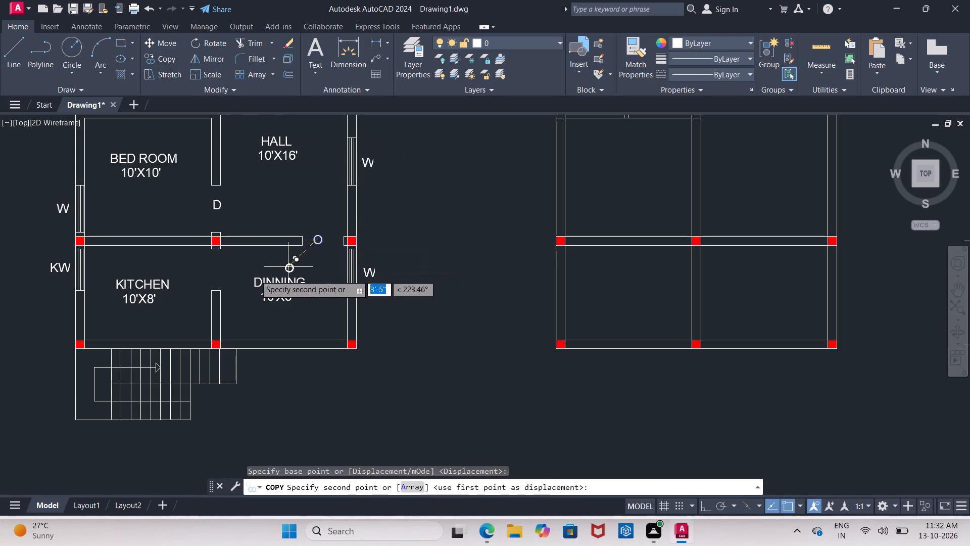
left_click(215, 268)
key("Escape")
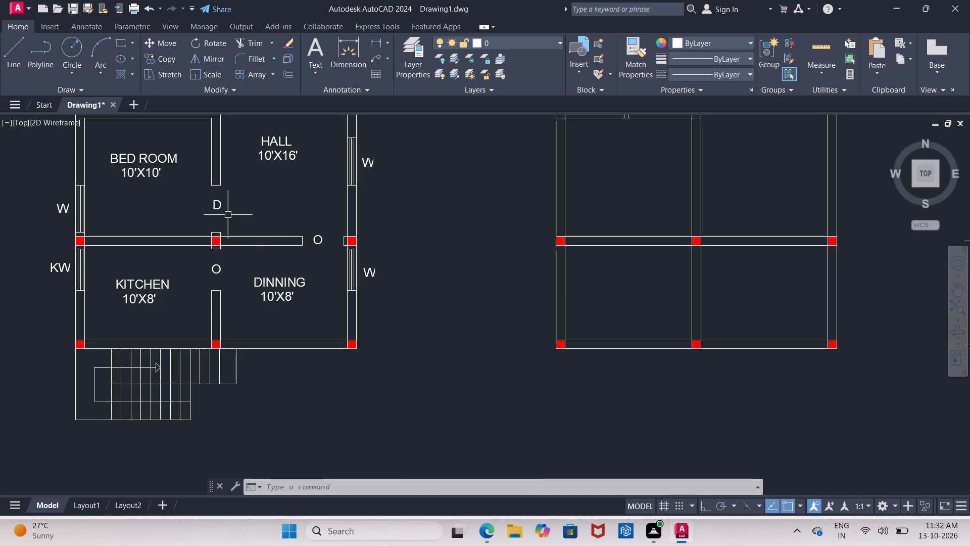
Draw a circle of about 2'-1" radius in the empty space beside the labelled floor plan, near the upper bedroom.
middle_click_drag(228, 215, 228, 279)
scroll(232, 276, "down", 1)
middle_click_drag(239, 231, 240, 231)
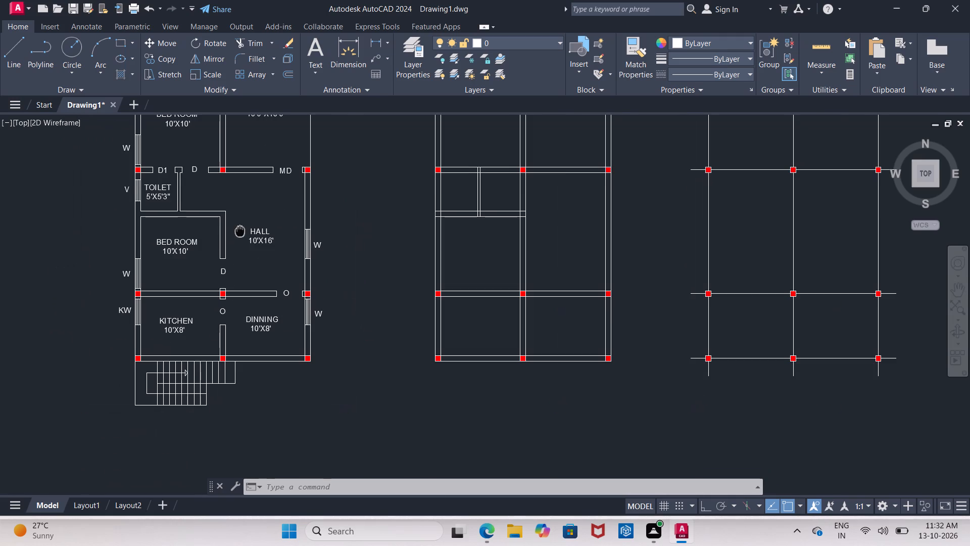
middle_click_drag(240, 231, 259, 296)
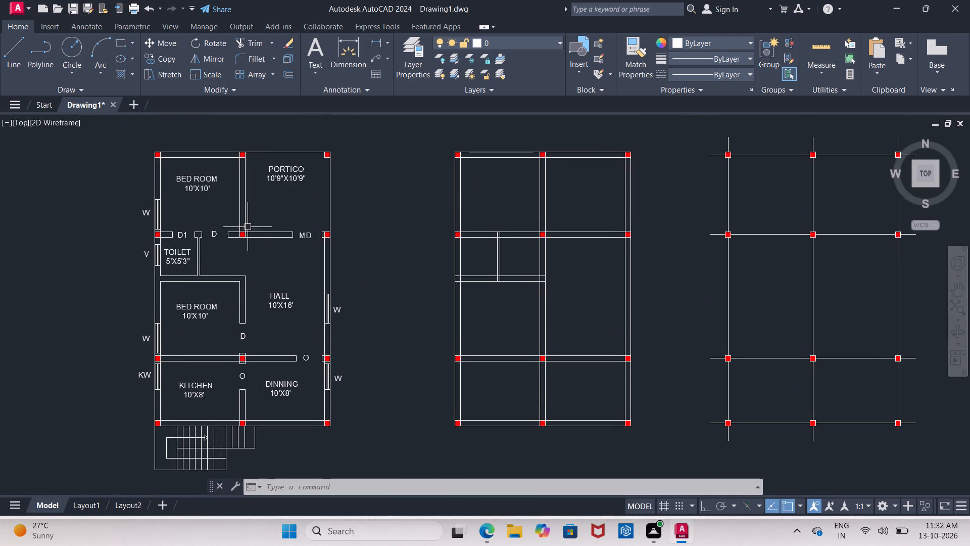
middle_click_drag(278, 193, 433, 170)
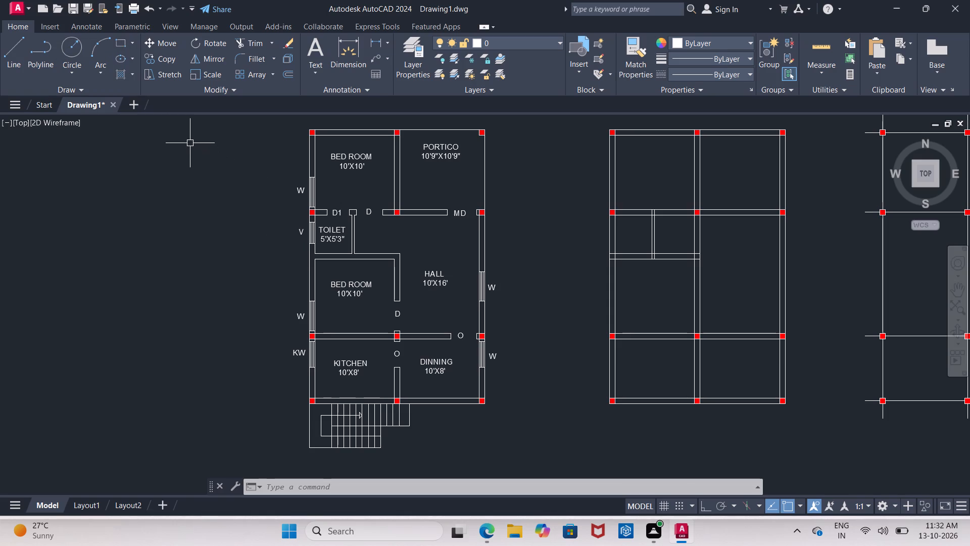
left_click(73, 53)
left_click(145, 147)
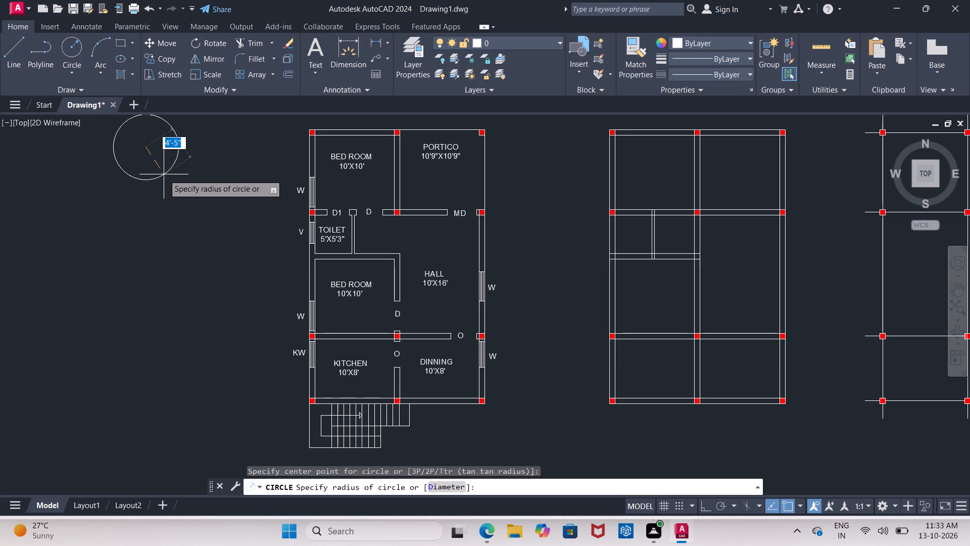
middle_click_drag(157, 163, 274, 224)
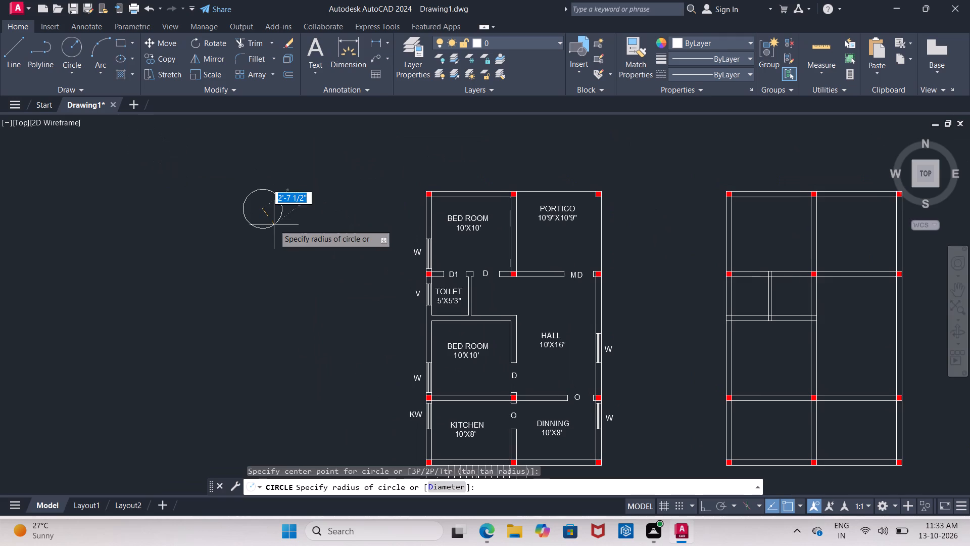
middle_click_drag(269, 224, 180, 240)
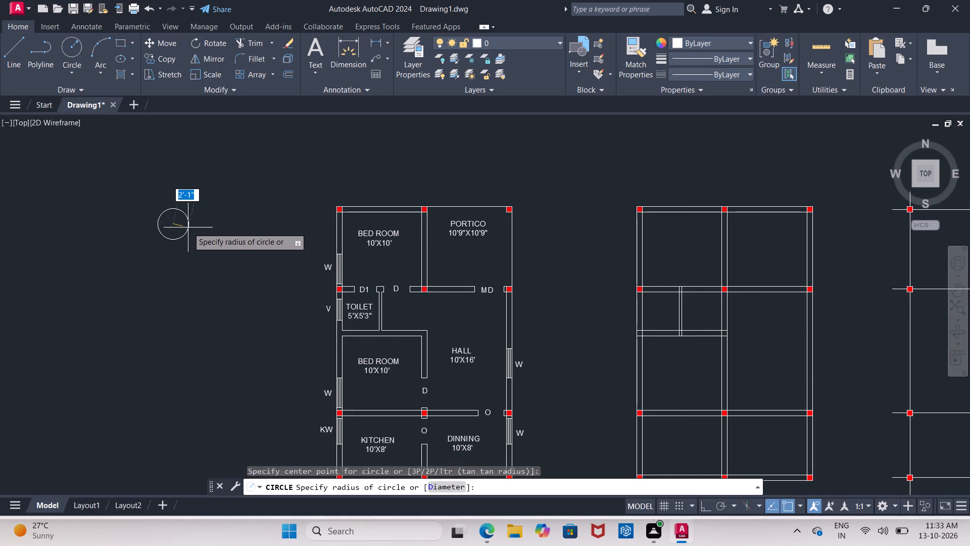
left_click(188, 227)
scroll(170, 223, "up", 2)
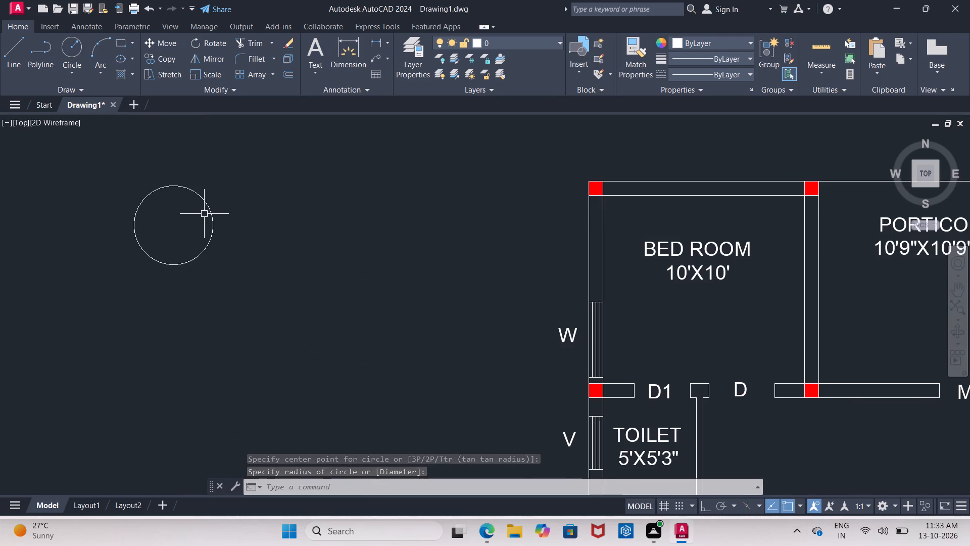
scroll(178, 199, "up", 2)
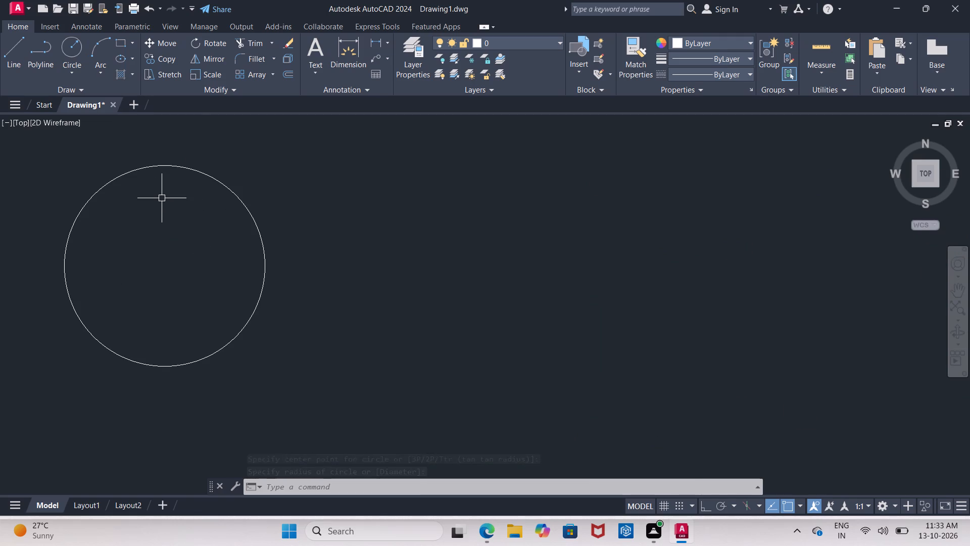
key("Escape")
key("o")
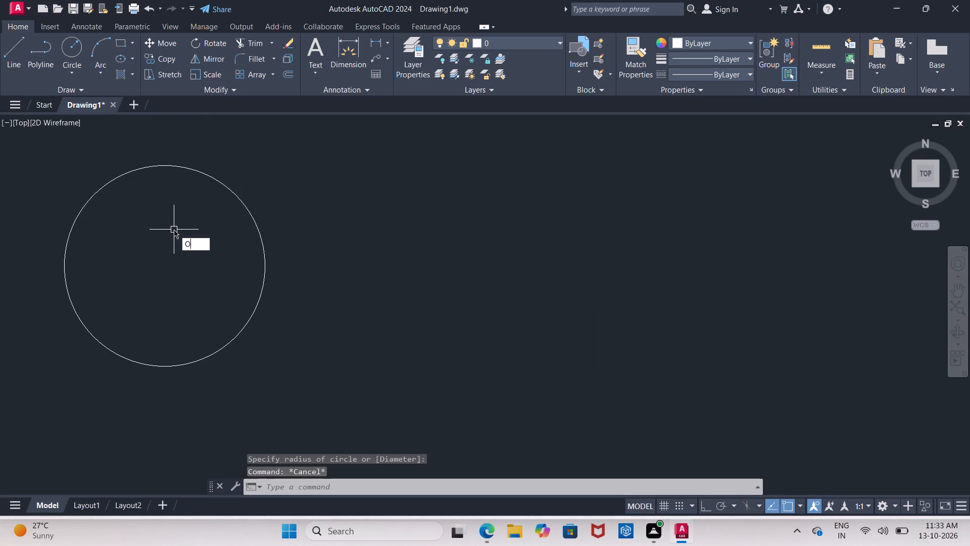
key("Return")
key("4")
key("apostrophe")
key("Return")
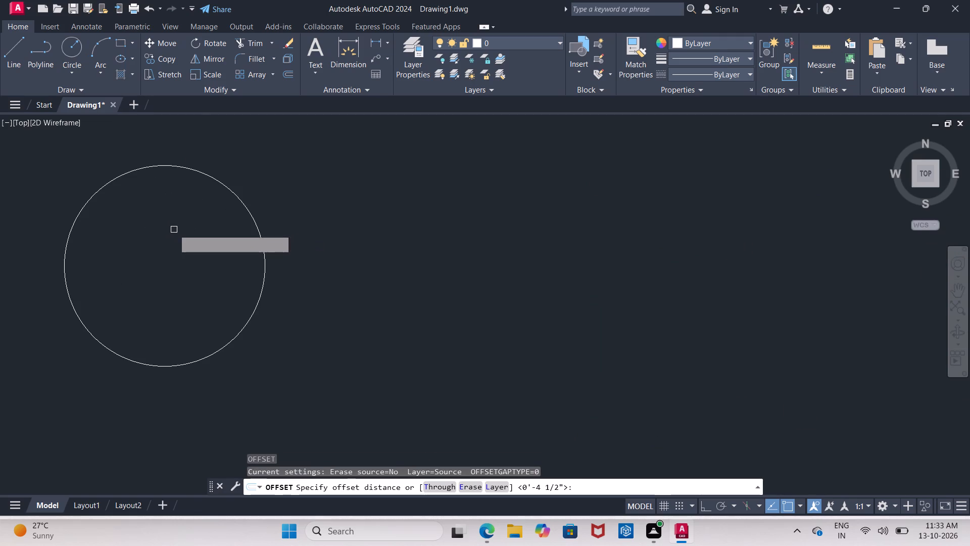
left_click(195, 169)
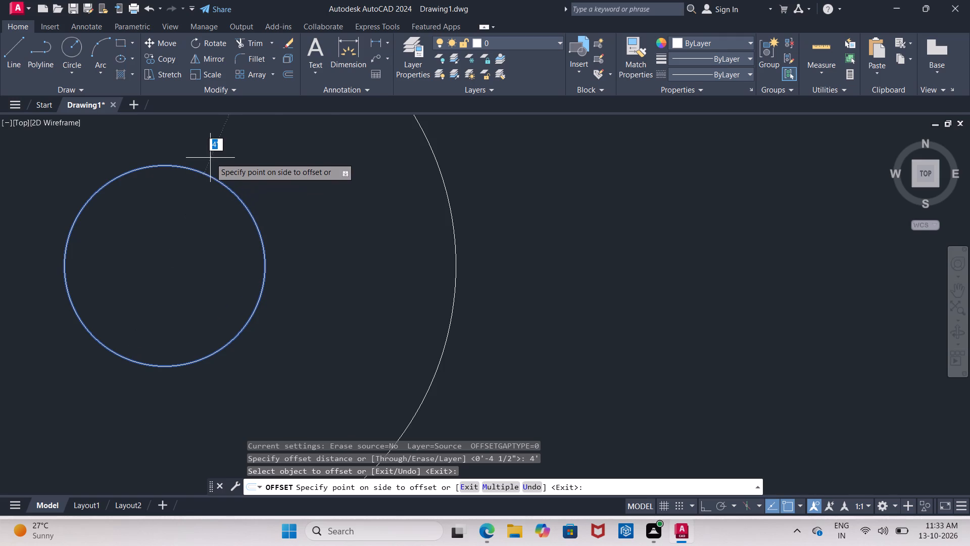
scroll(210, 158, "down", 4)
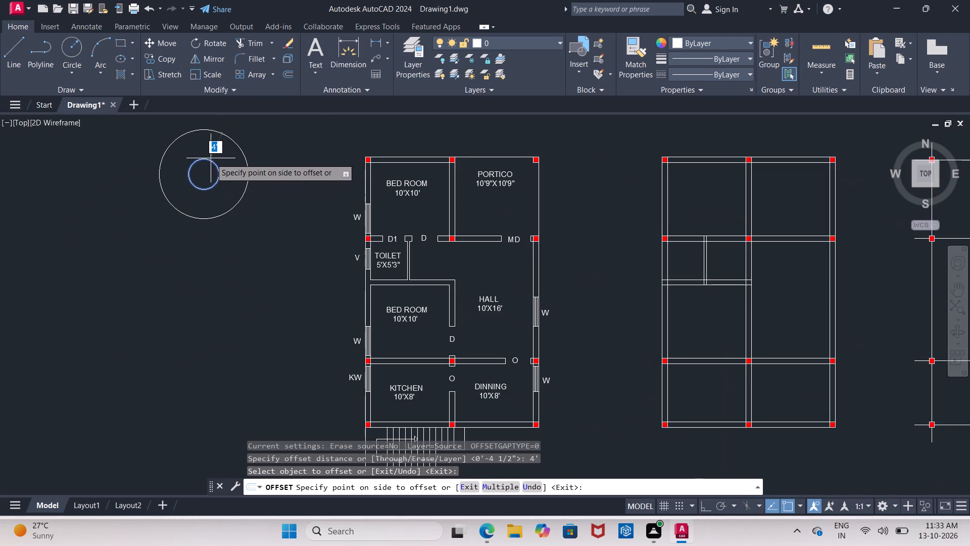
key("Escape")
Offset the circle inward by 0.9" to make a second concentric circle.
scroll(212, 171, "up", 3)
middle_click_drag(205, 184, 201, 193)
scroll(201, 193, "up", 1)
key("o")
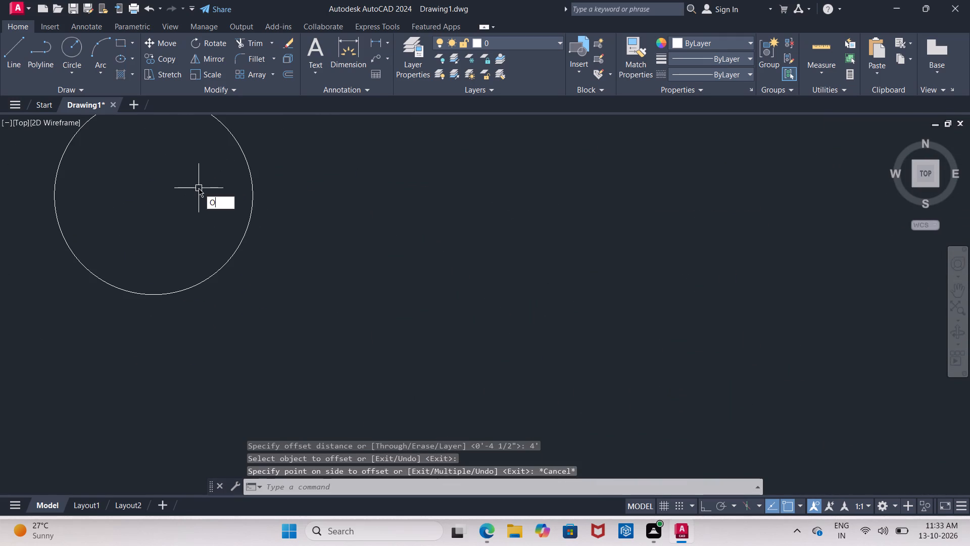
key("Return")
type("0.5\"")
key("Return")
middle_click_drag(150, 180, 204, 247)
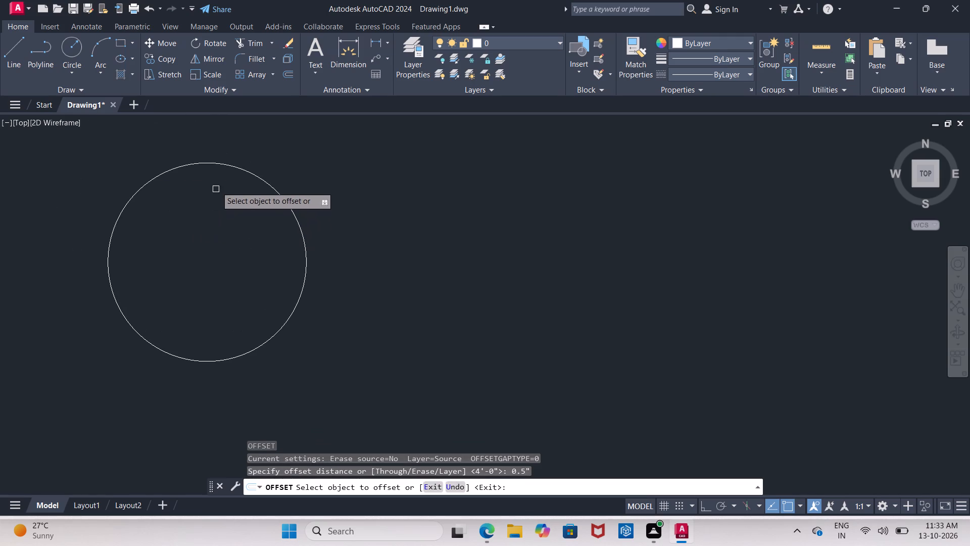
left_click_drag(211, 161, 212, 170)
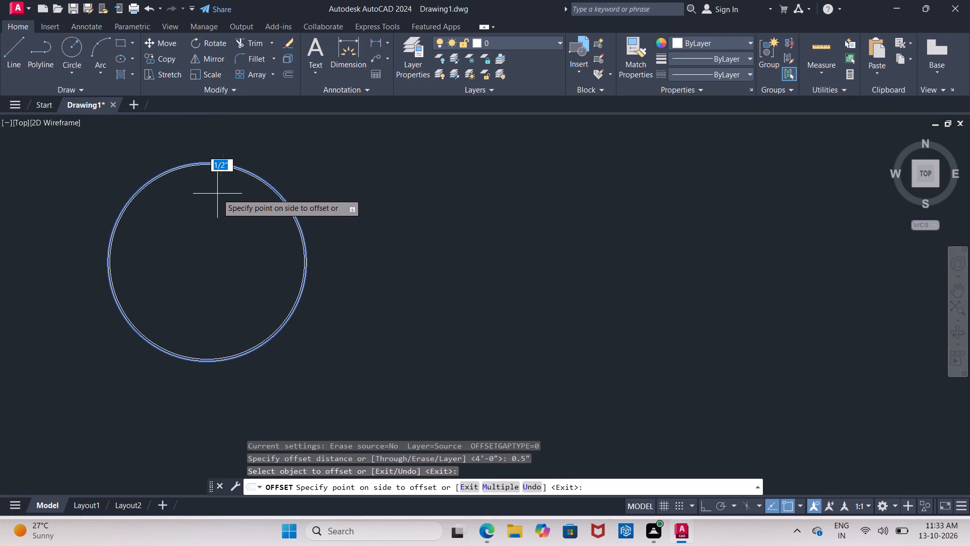
type("0.9\"")
key("Return")
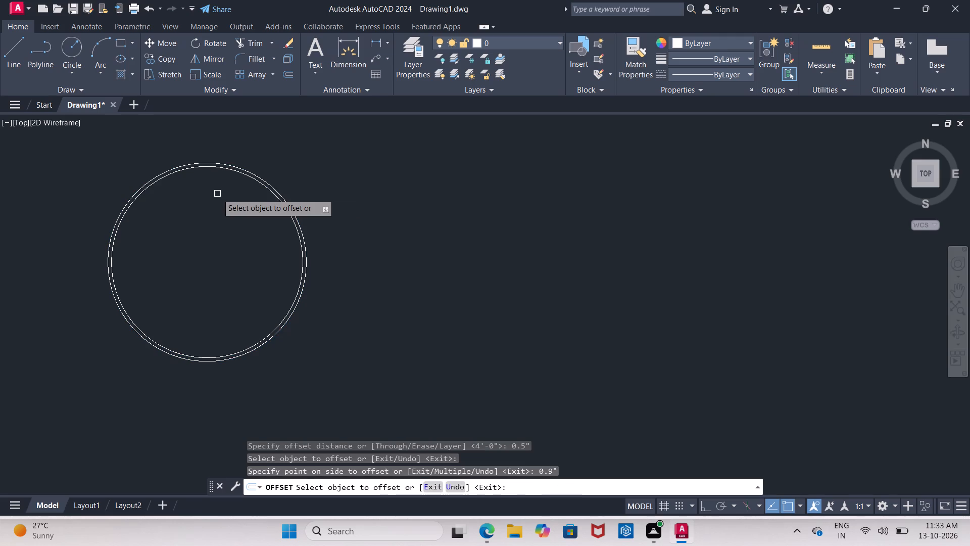
left_click(217, 194)
key("Escape")
Offset the inner circle a further 0.9" inward to make a third concentric circle.
scroll(218, 194, "down", 2)
scroll(219, 192, "up", 1)
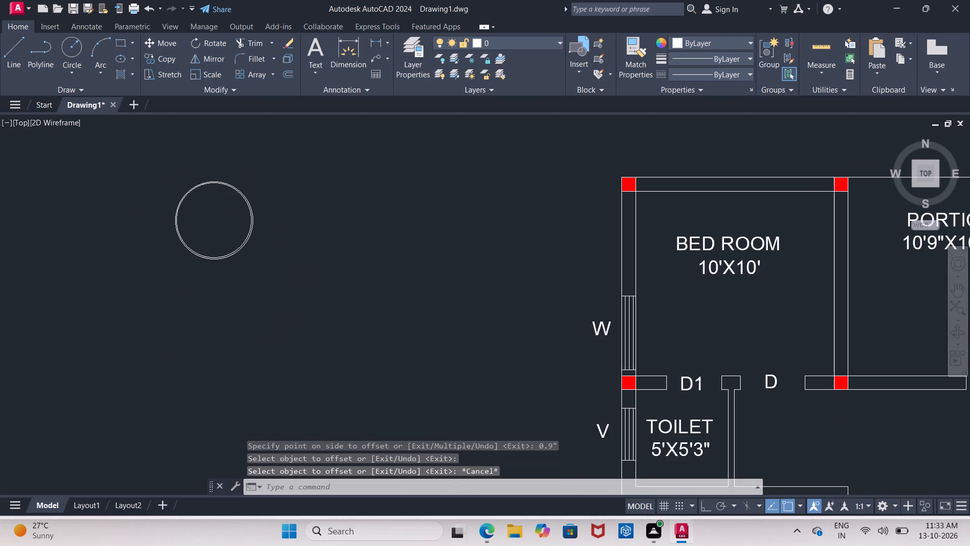
scroll(219, 192, "up", 2)
left_click(224, 160)
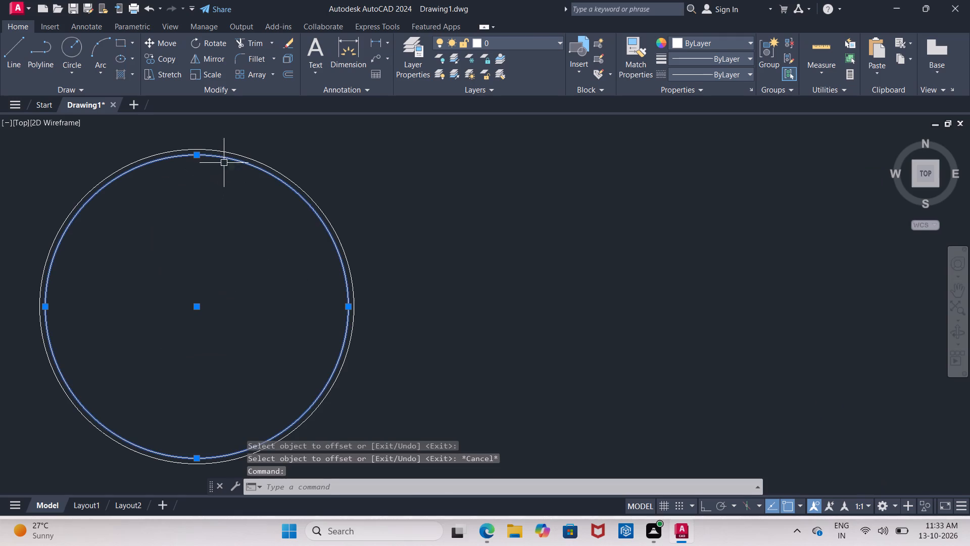
key("Return")
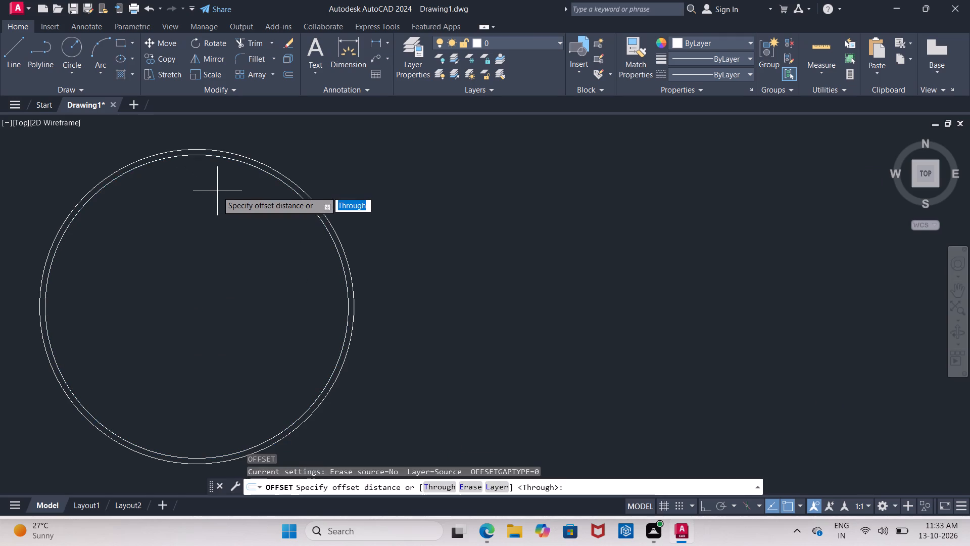
key("Return")
key("0")
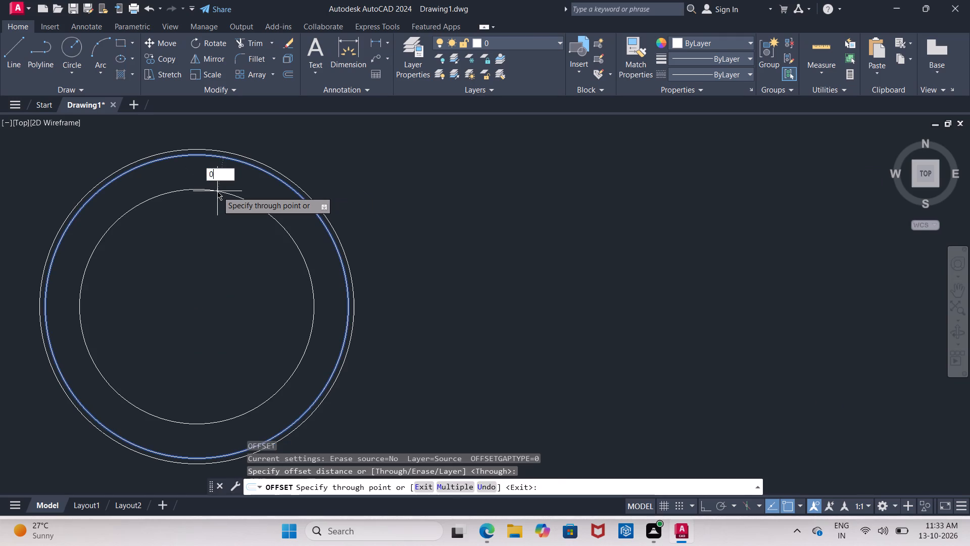
type(".9\"")
key("Return")
key("Escape")
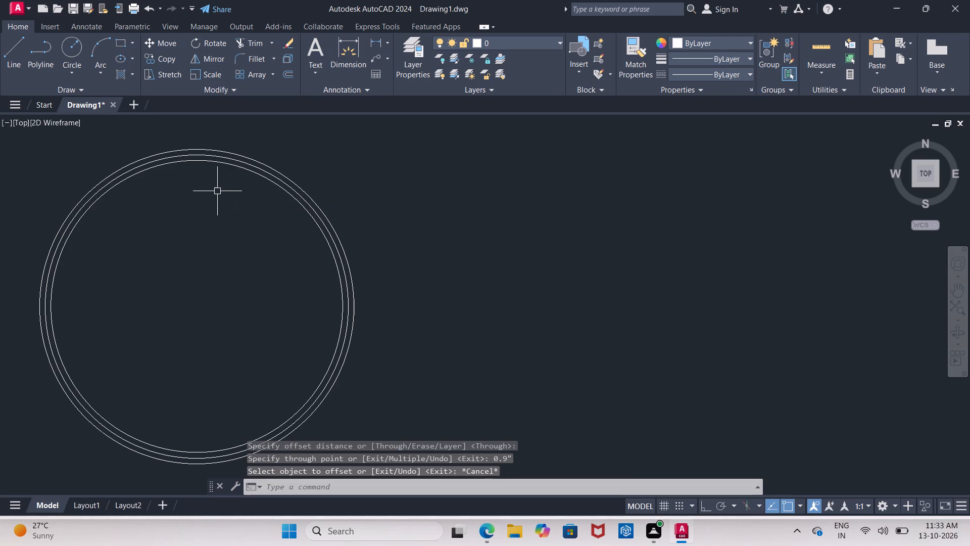
Delete the middle one of the three concentric circles.
left_click(213, 154)
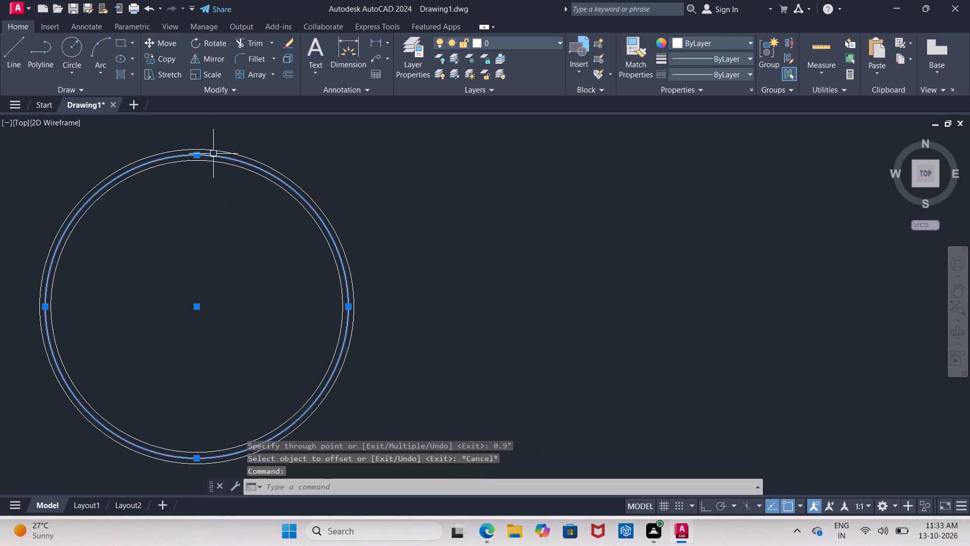
key("Delete")
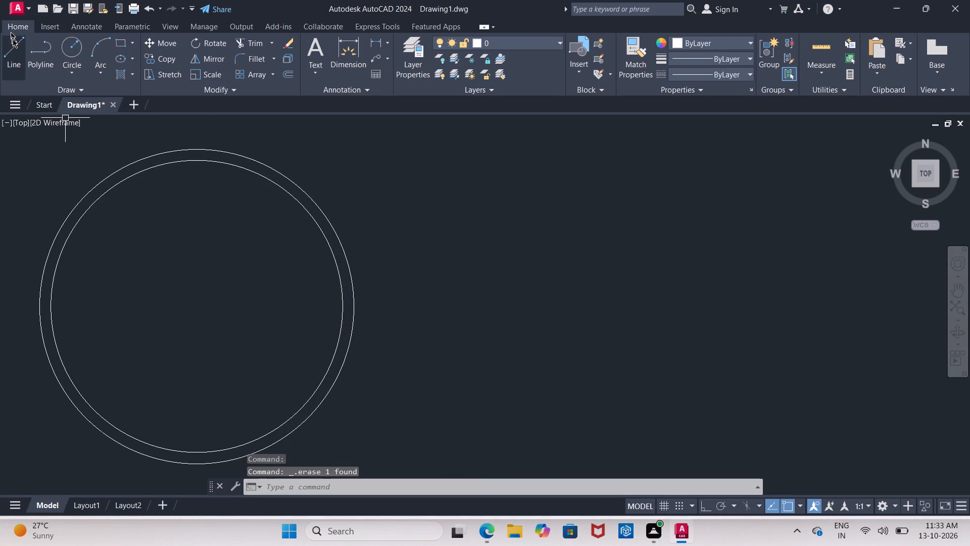
With Ortho on, draw a vertical line about 2'-6 1/2" long from near the circles' centre up past the outer circle.
left_click(14, 42)
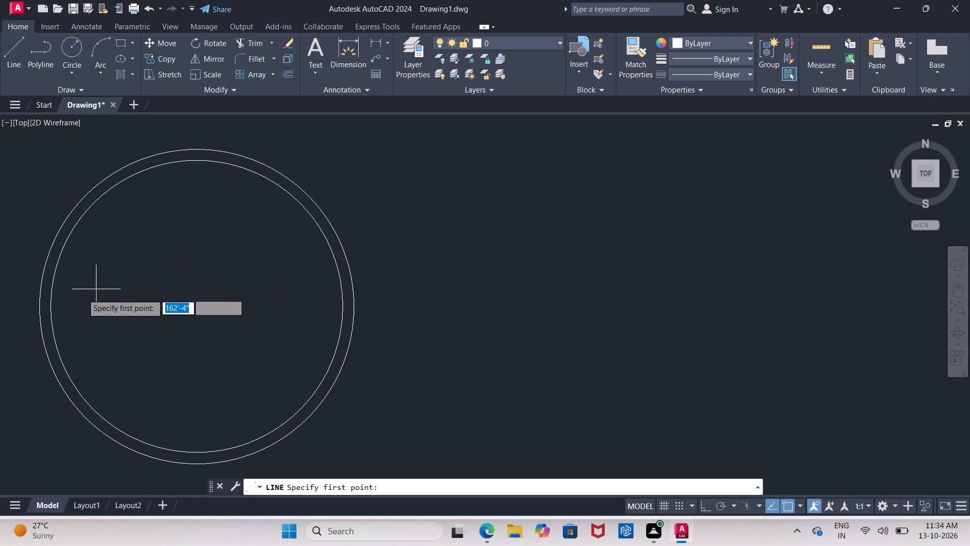
key("Escape")
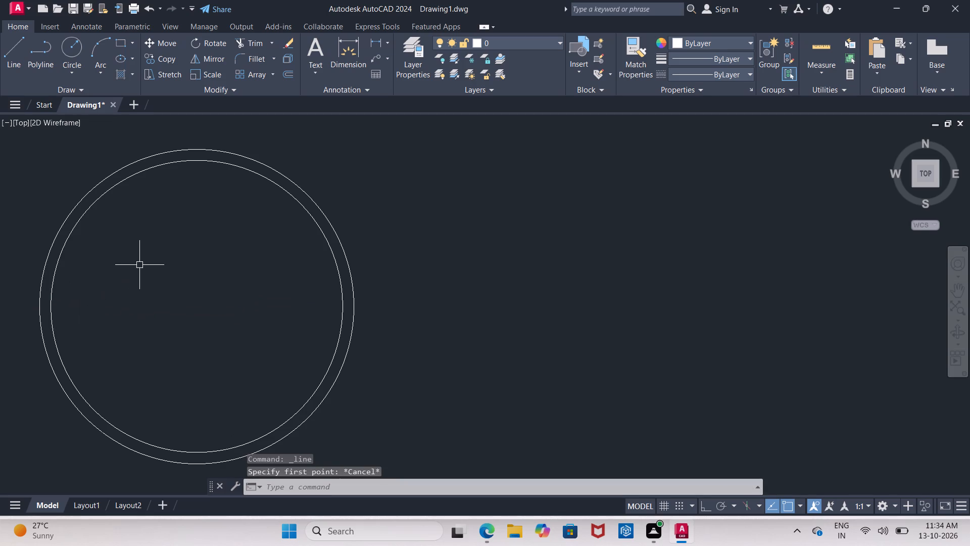
left_click(196, 161)
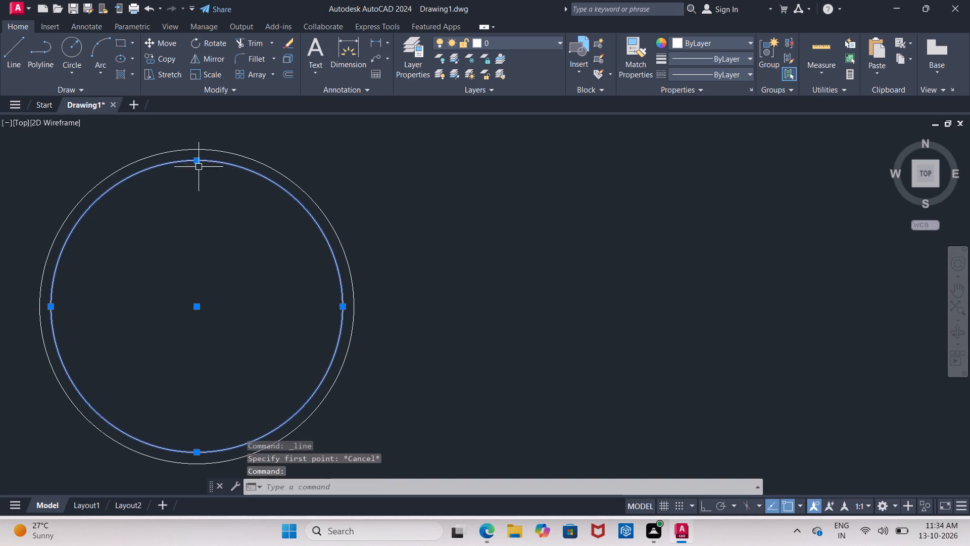
left_click(9, 59)
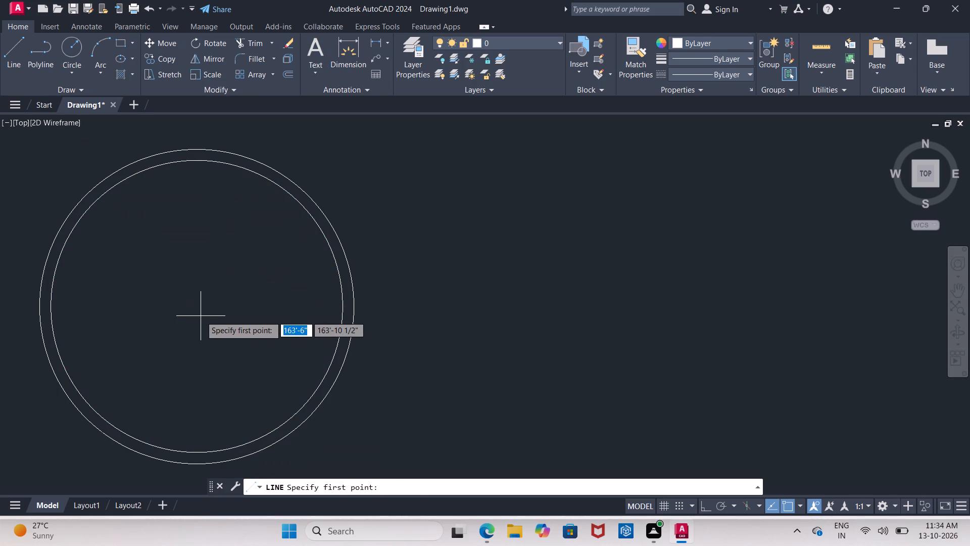
left_click(201, 316)
middle_click_drag(201, 191, 191, 219)
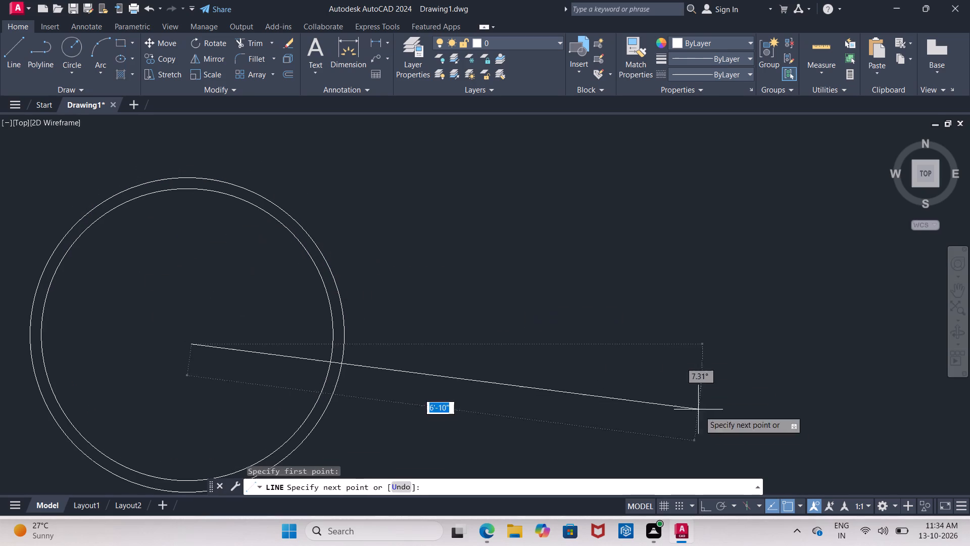
left_click(703, 511)
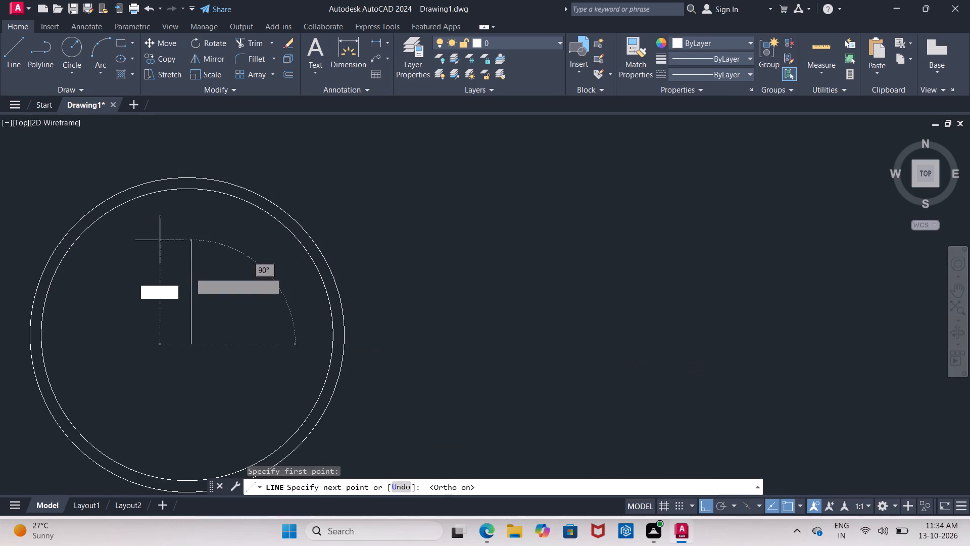
scroll(152, 154, "up", 1)
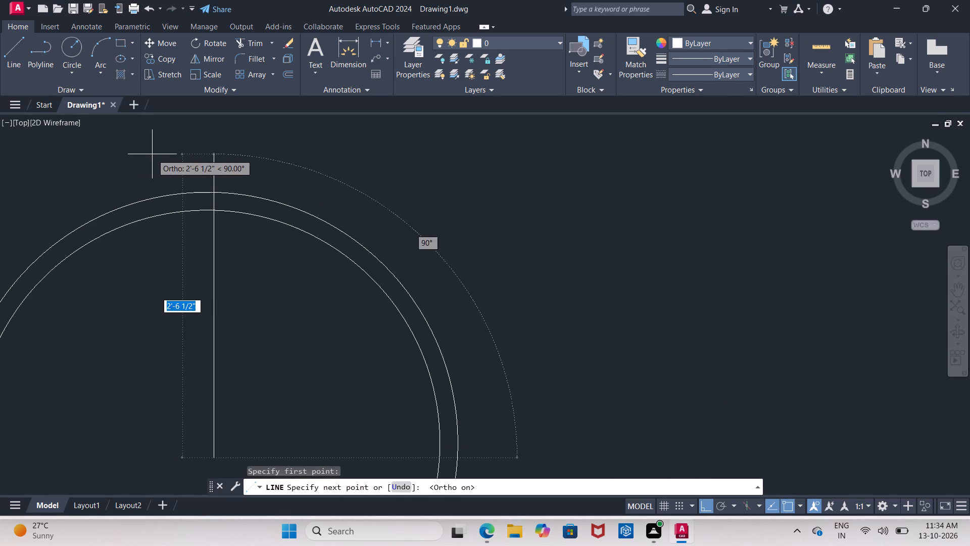
middle_click(152, 154)
left_click(160, 154)
scroll(160, 154, "down", 3)
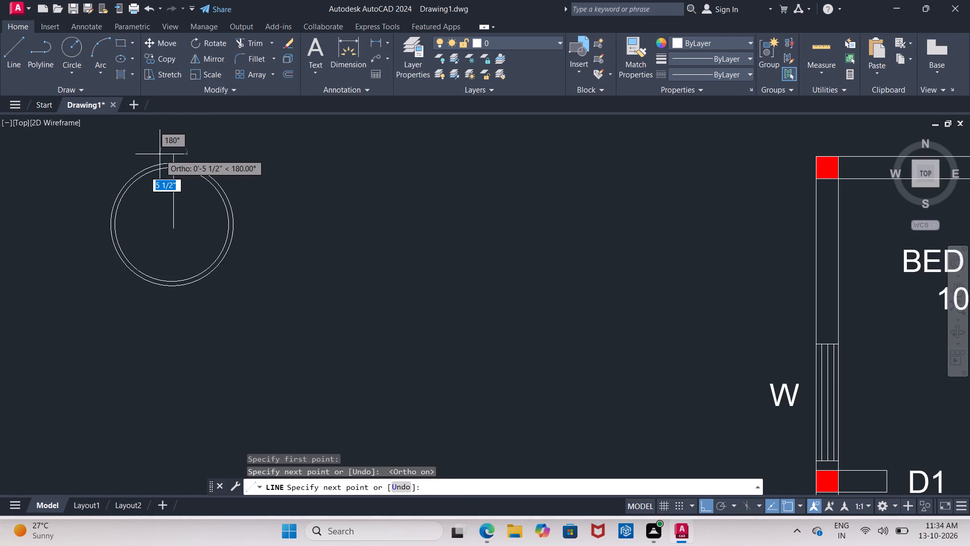
key("Escape")
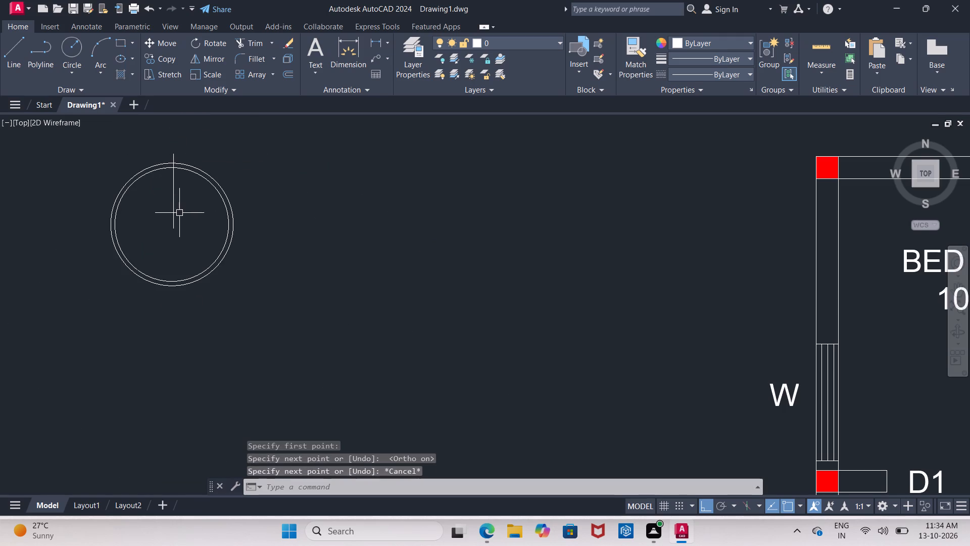
Delete the vertical line running up from the circles' centre.
left_click(171, 216)
key("Delete")
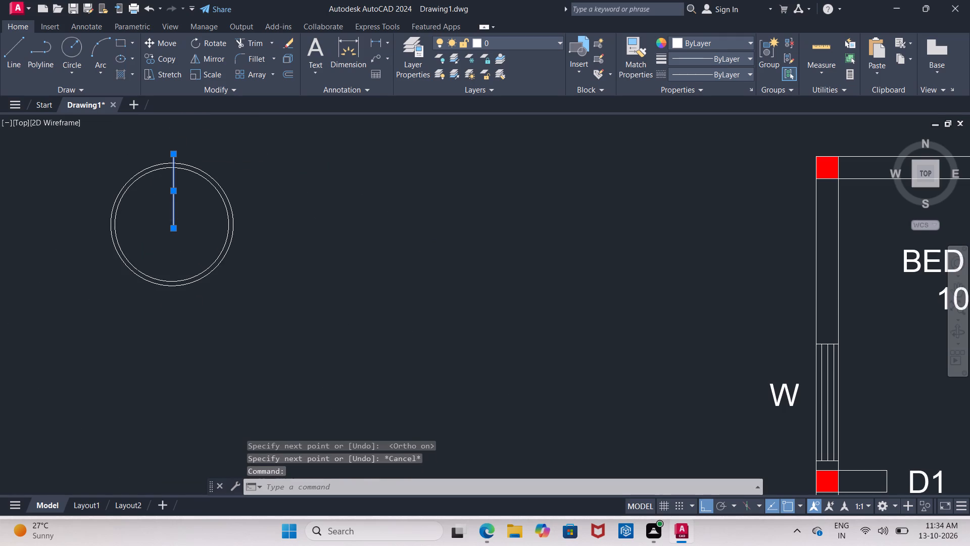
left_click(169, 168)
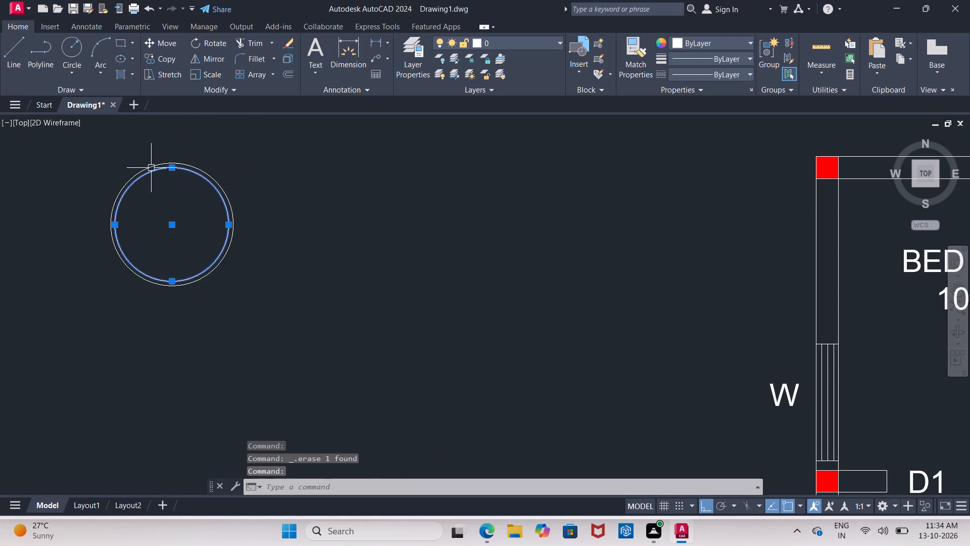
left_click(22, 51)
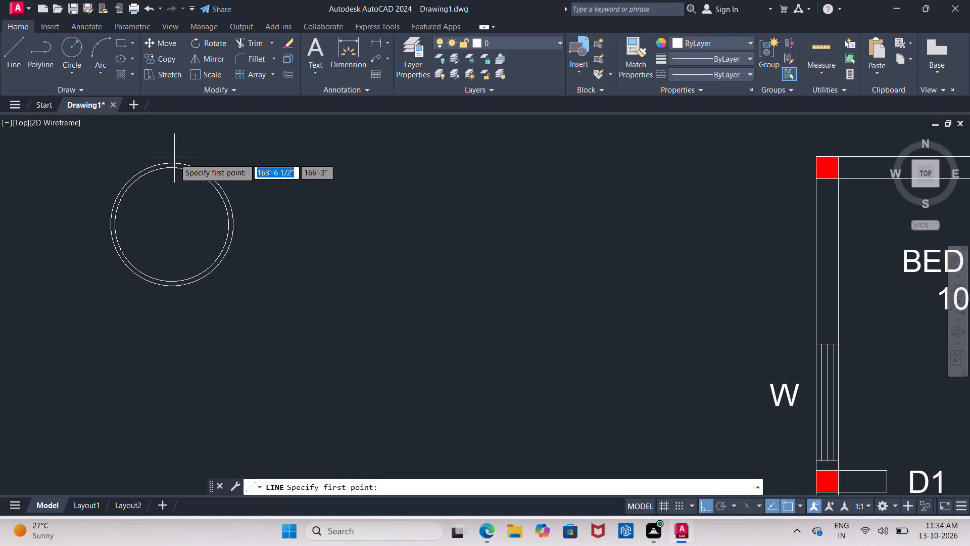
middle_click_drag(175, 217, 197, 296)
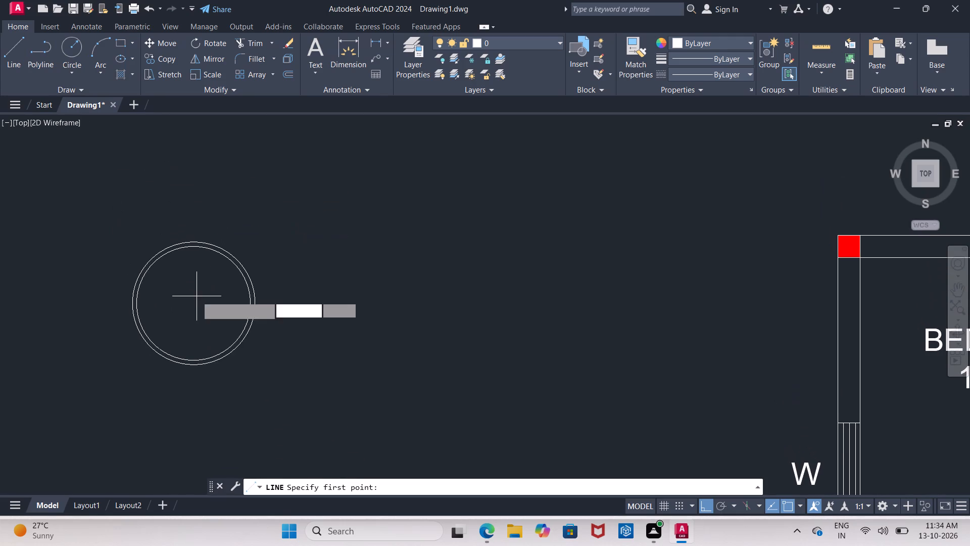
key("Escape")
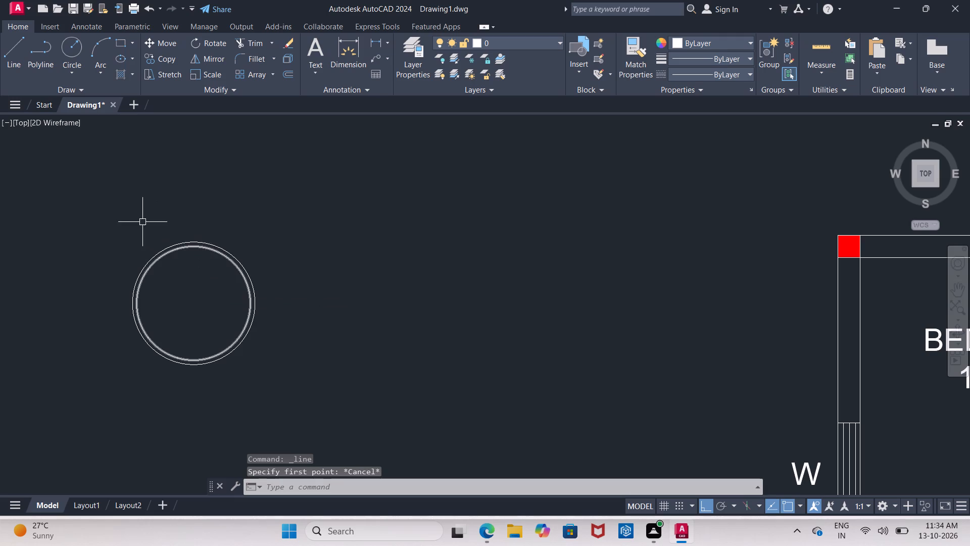
Delete both remaining concentric circles beside the floor plan.
left_click_drag(120, 222, 126, 229)
left_click(273, 369)
key("Delete")
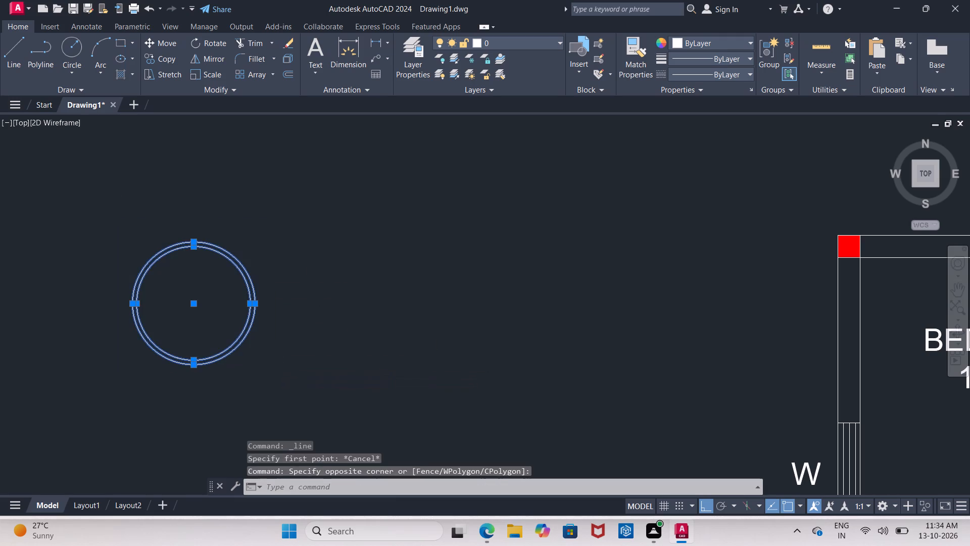
Draw a new vertical line in the empty area beside the floor plan.
left_click(7, 52)
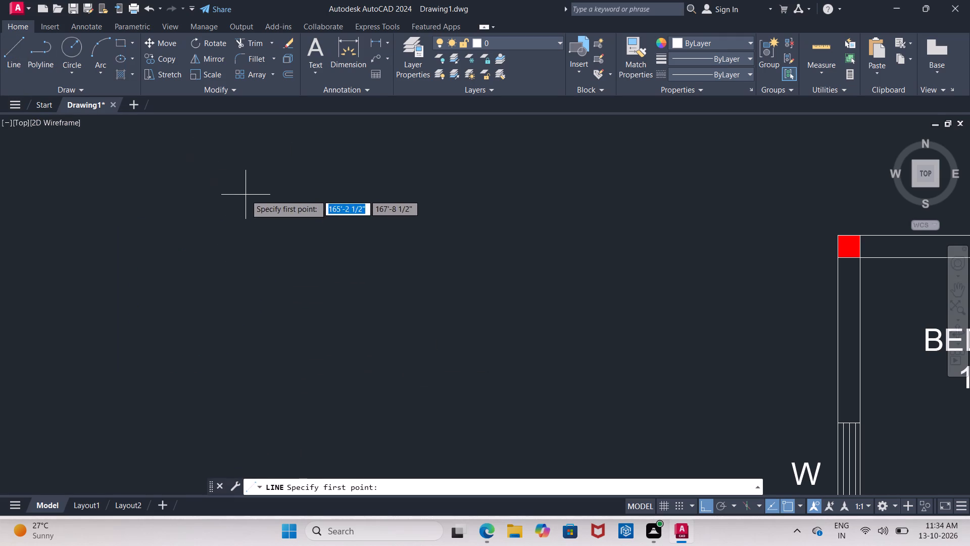
left_click(286, 200)
left_click(321, 318)
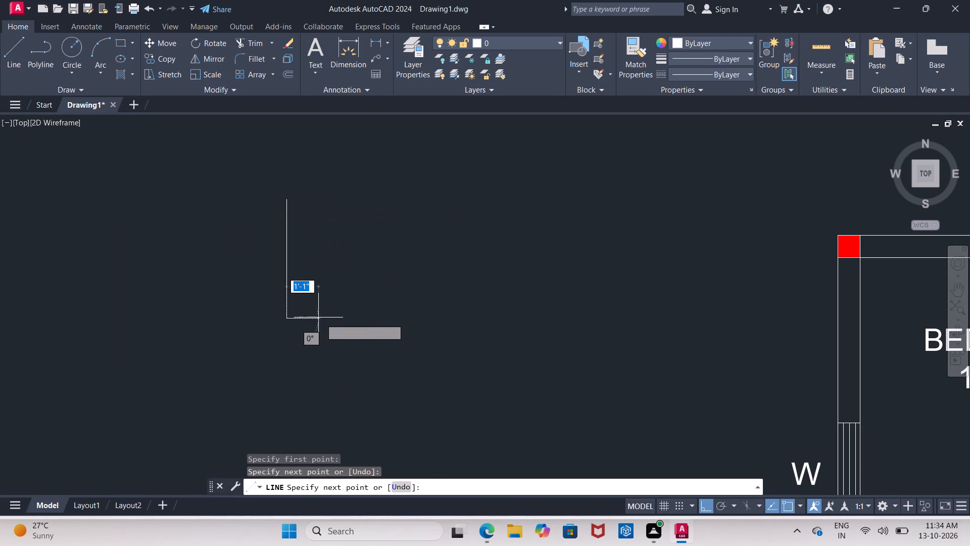
key("Escape")
Draw a horizontal line about 3'-10 1/2" rightward from the vertical line's midpoint and stretch its starting end leftward to form a cross.
left_click(20, 55)
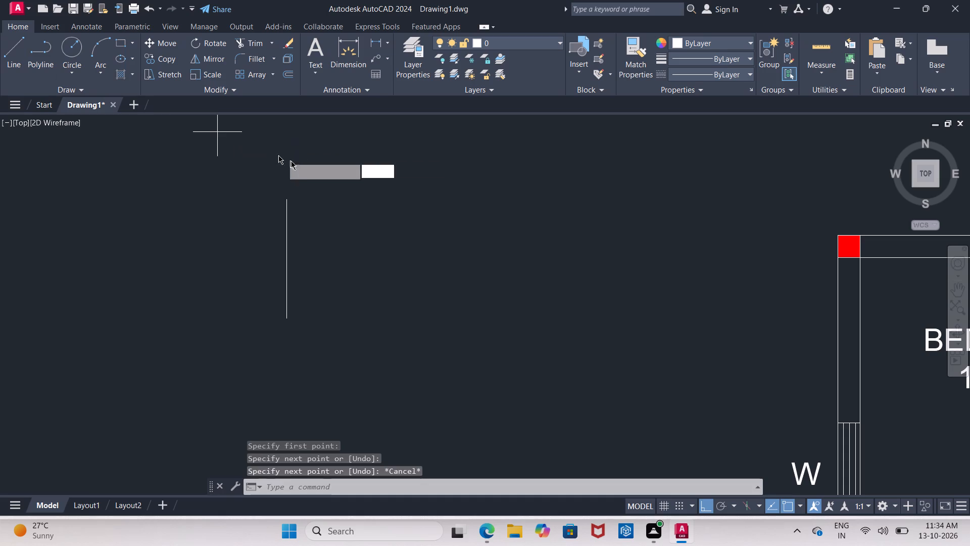
left_click(286, 262)
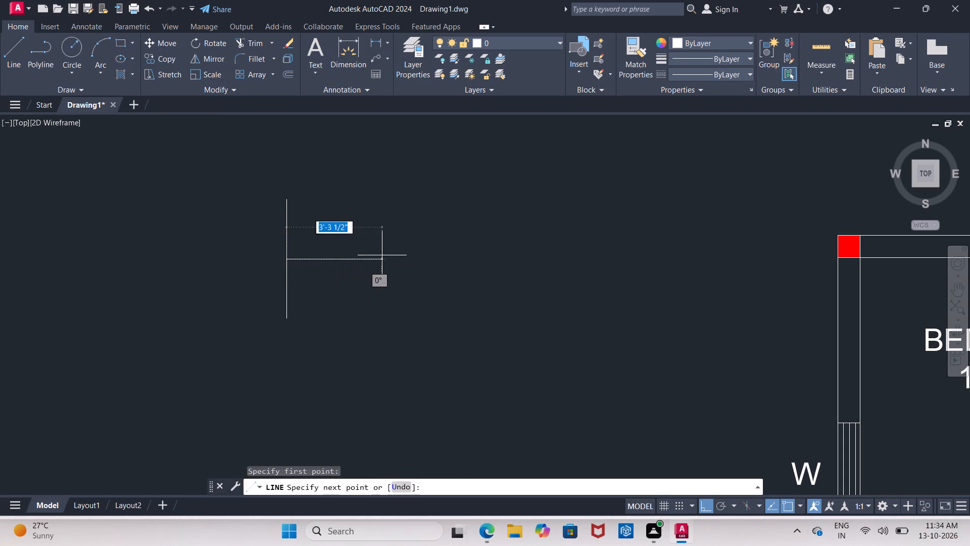
left_click(400, 256)
key("Escape")
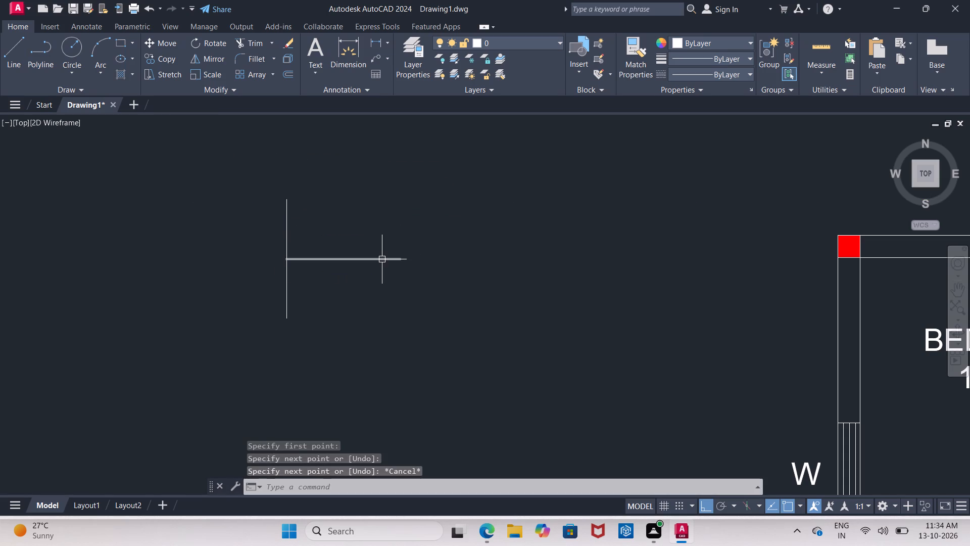
left_click(382, 259)
left_click(286, 261)
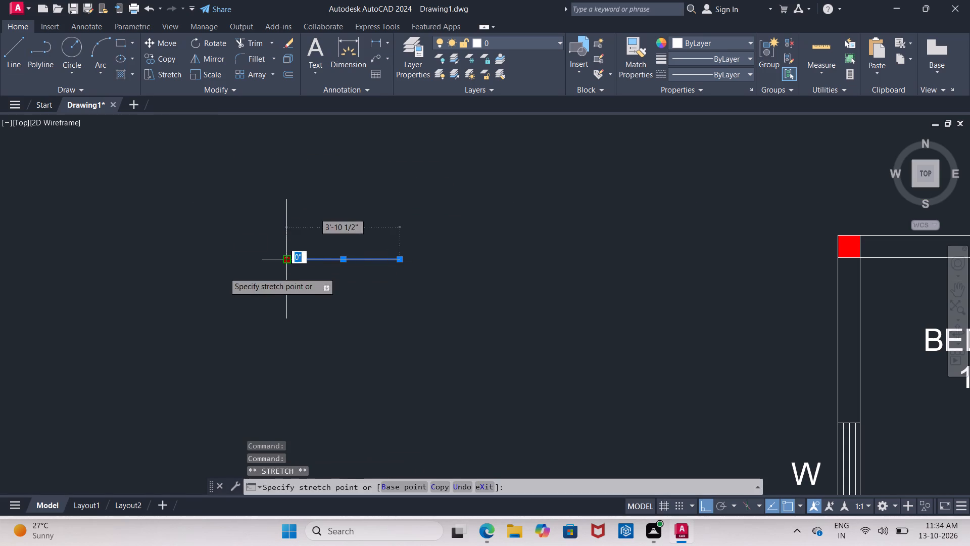
left_click(184, 275)
key("Escape")
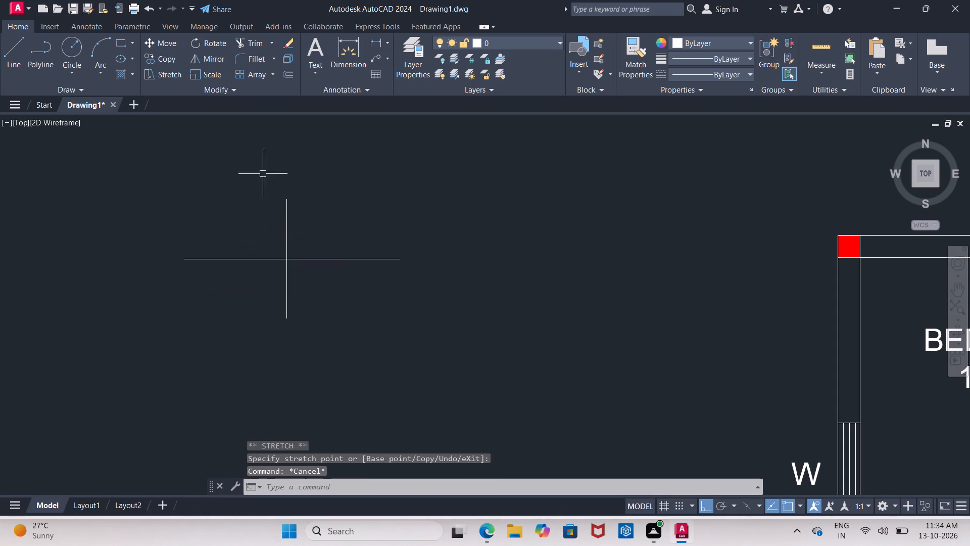
Draw a circle centred on the cross's intersection with a radius of about 2'-0 1/2", reaching the vertical line's ends.
left_click(68, 48)
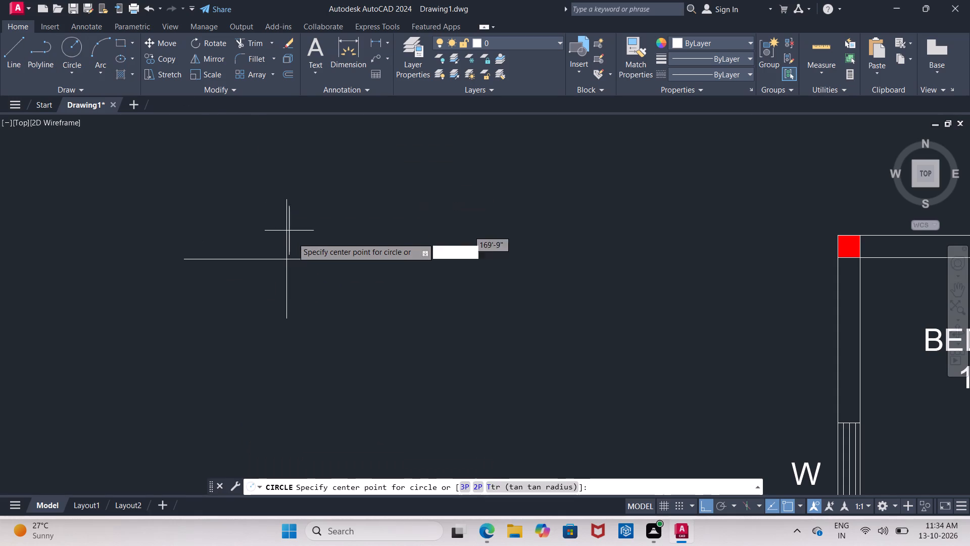
left_click(286, 260)
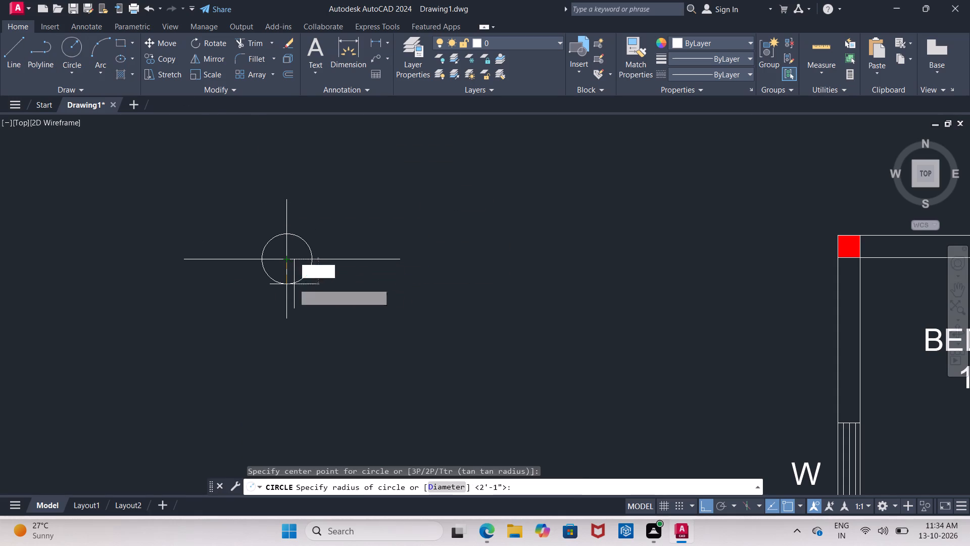
left_click(309, 319)
key("Escape")
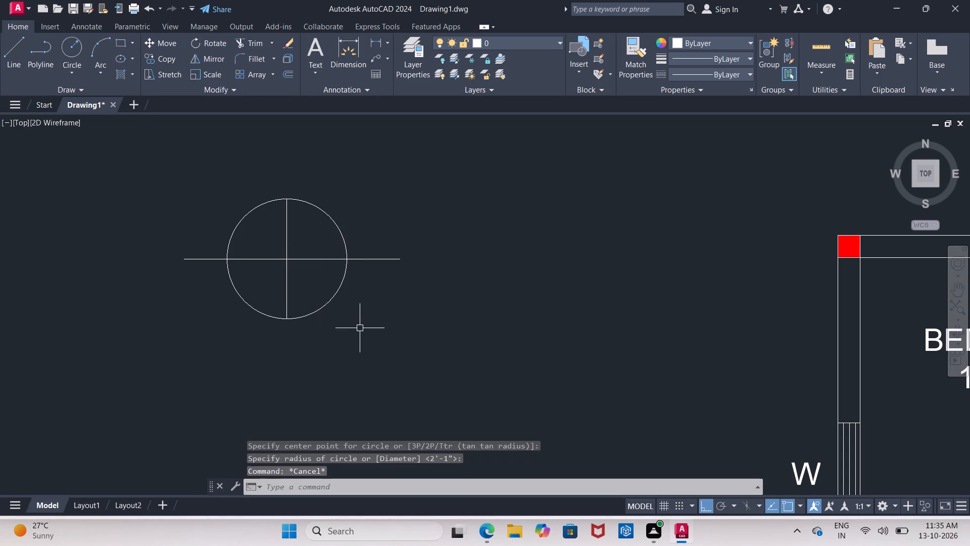
Trim both ends of the horizontal line that stick out beyond the circle.
key("t")
key("r")
left_click(414, 375)
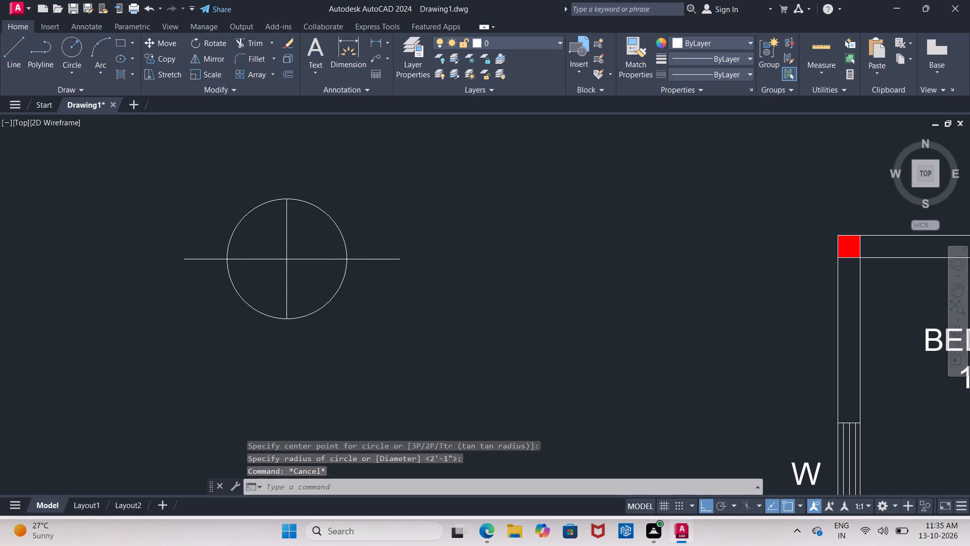
left_click(369, 256)
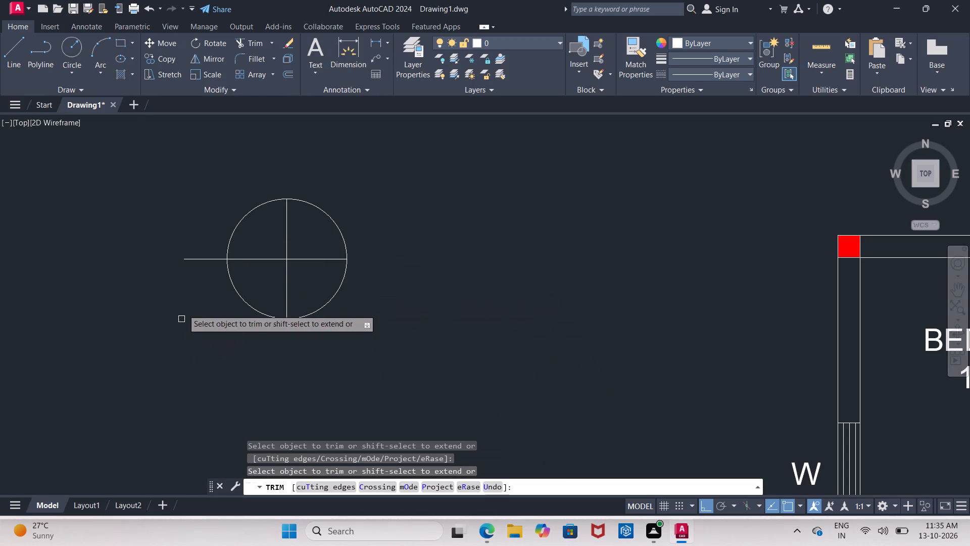
left_click(212, 258)
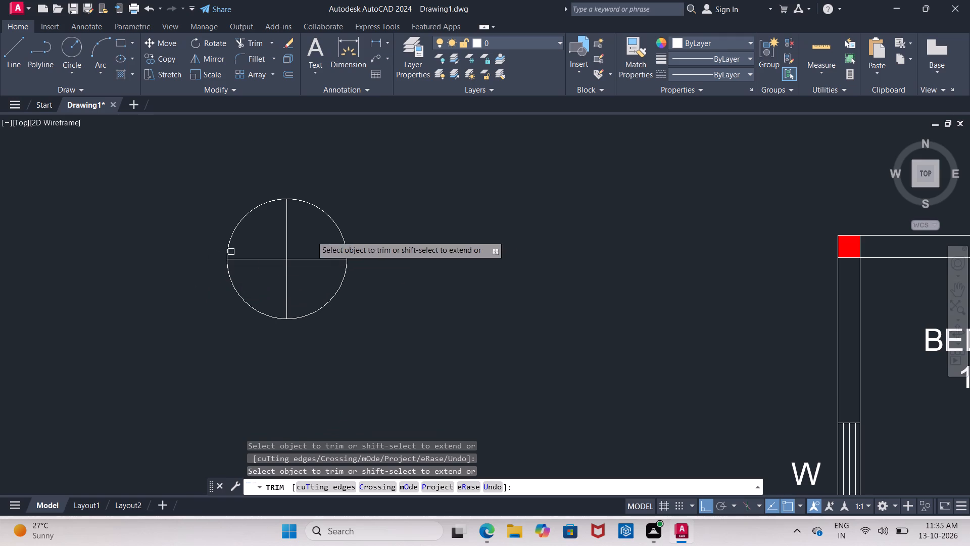
middle_click_drag(319, 230, 278, 219)
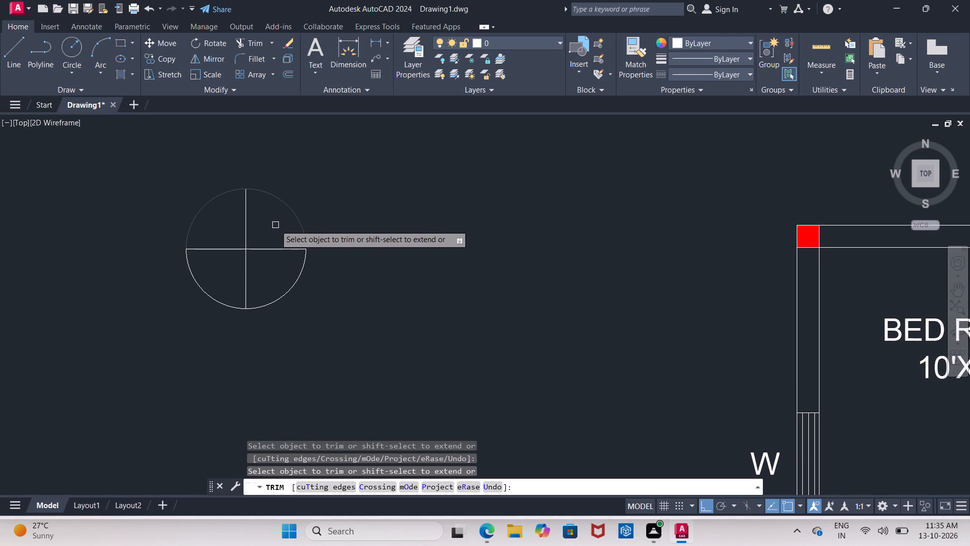
key("Escape")
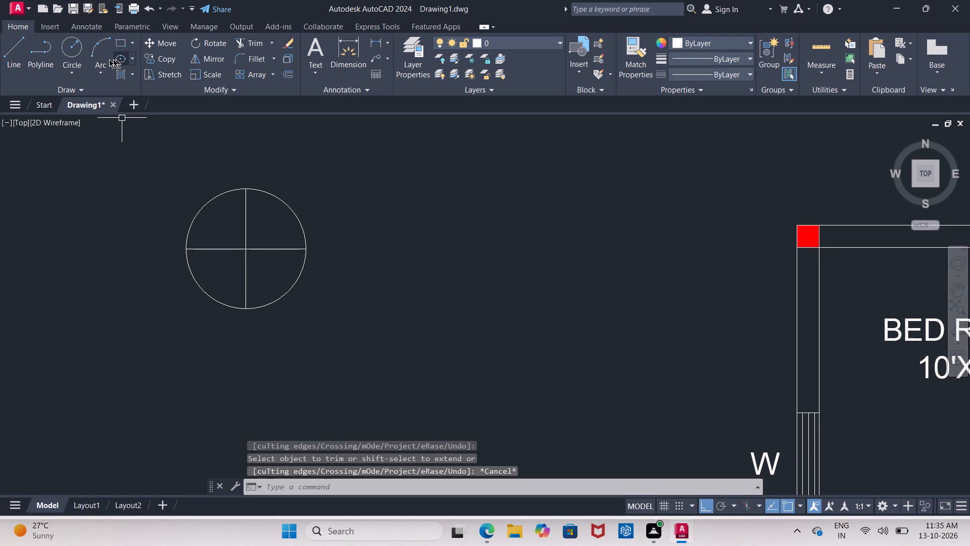
Draw a larger concentric circle with a radius of about 3'-0 1/2" around the crossed circle.
left_click(73, 44)
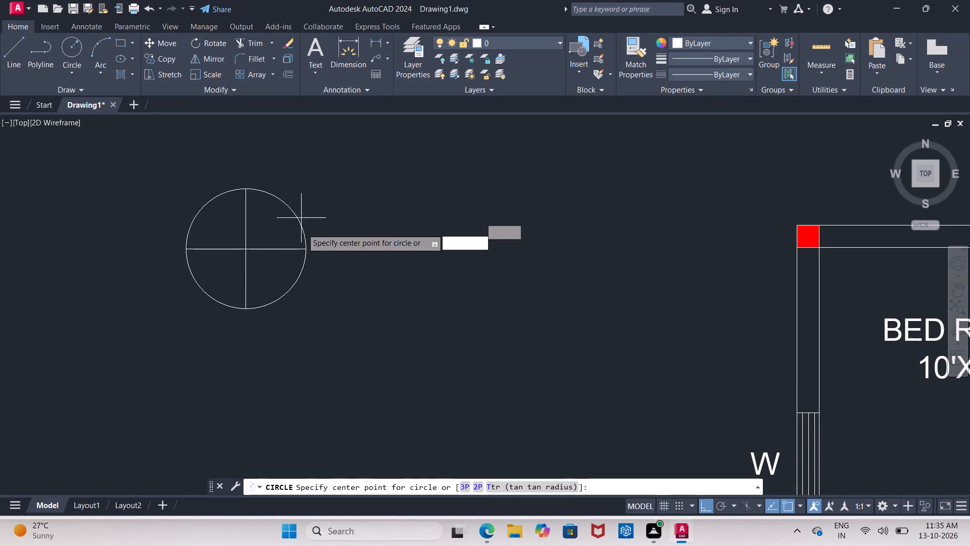
left_click(244, 250)
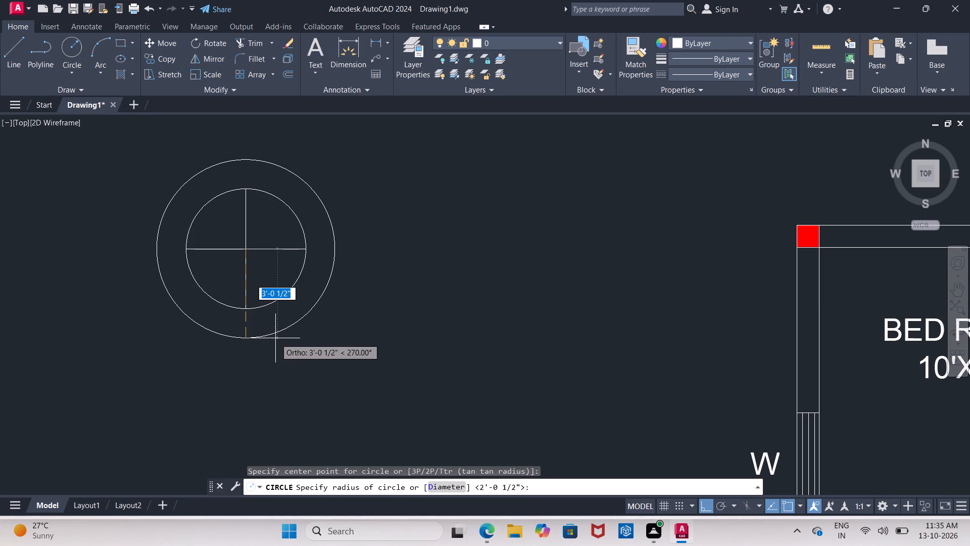
left_click(275, 338)
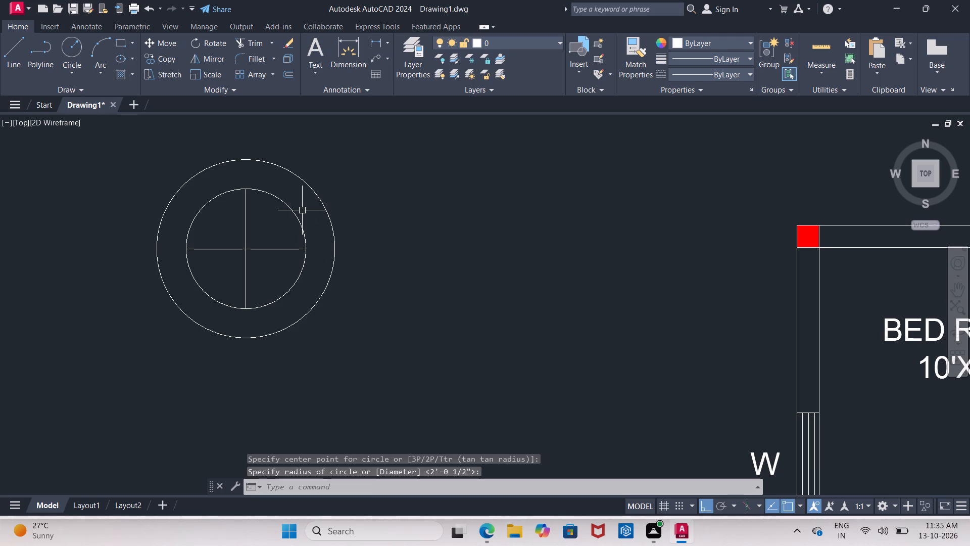
Draw a third concentric circle slightly outside the 3'-0 1/2" radius circle.
left_click(75, 48)
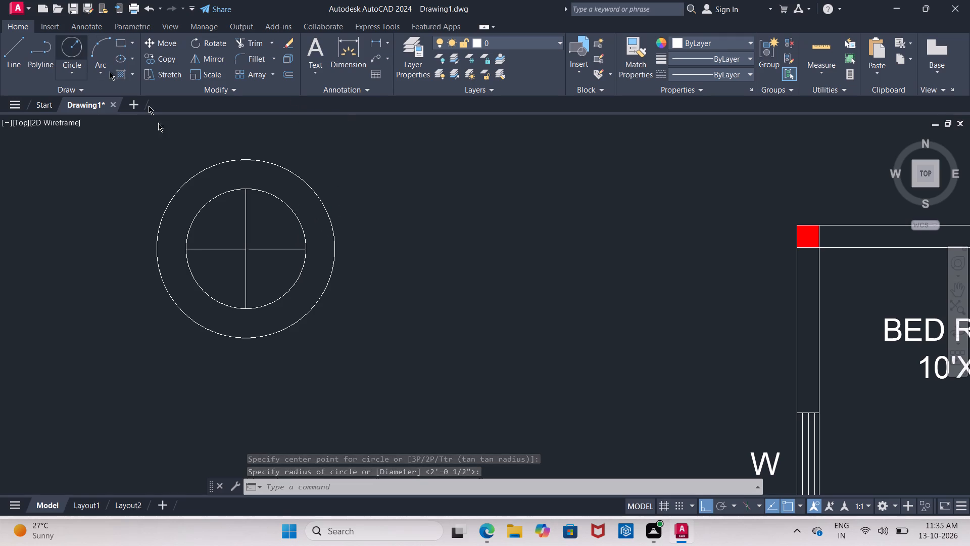
left_click_drag(245, 252, 246, 257)
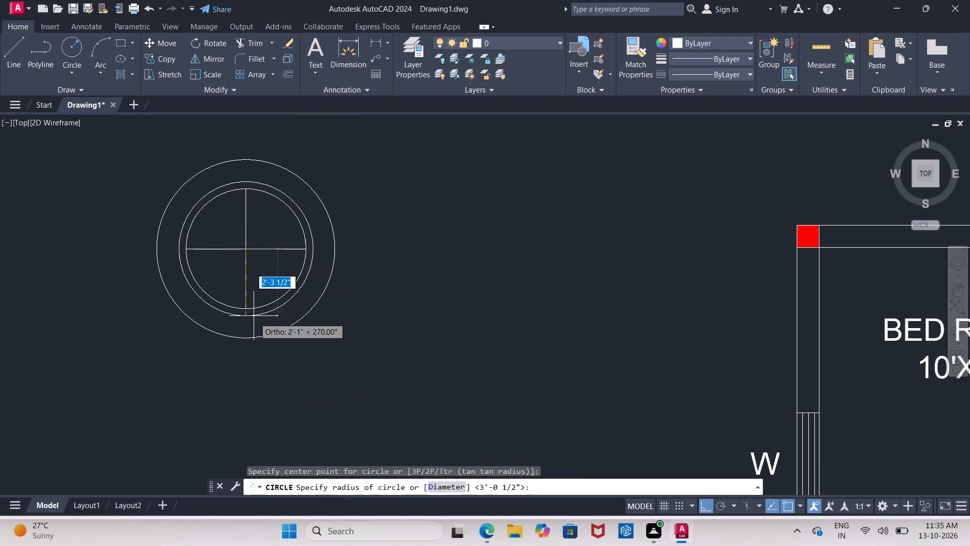
left_click(262, 346)
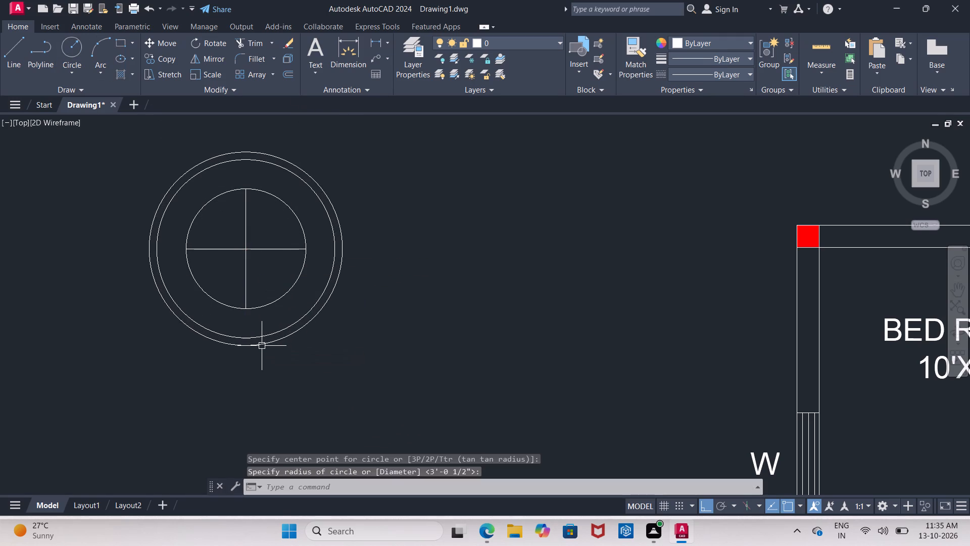
key("Escape")
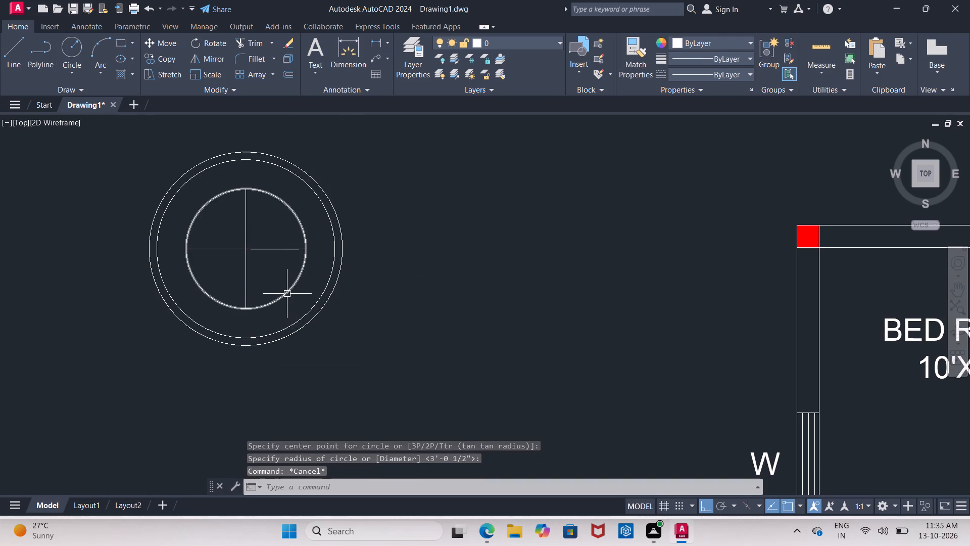
Extend all four ends of the cross lines from the inner circle out to the middle circle.
type("EX")
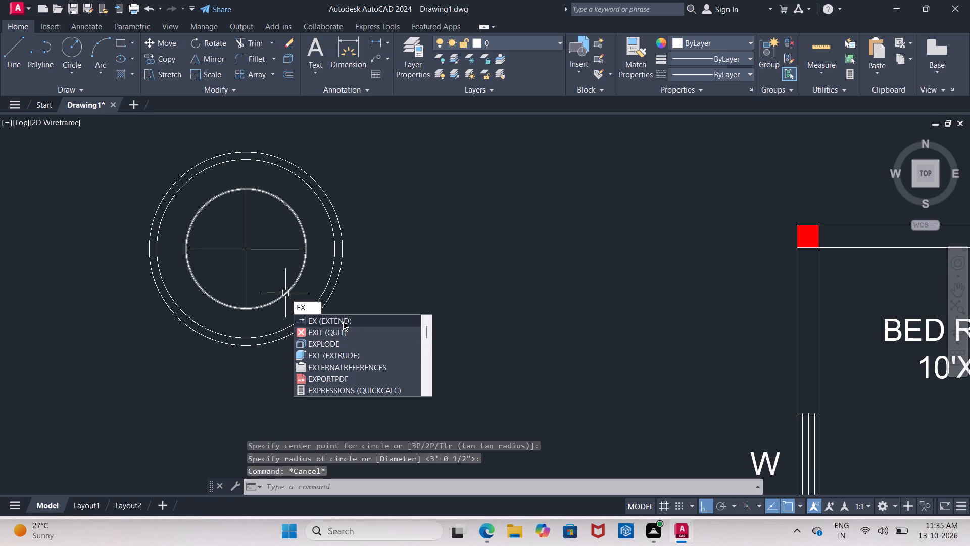
left_click(343, 322)
left_click(291, 247)
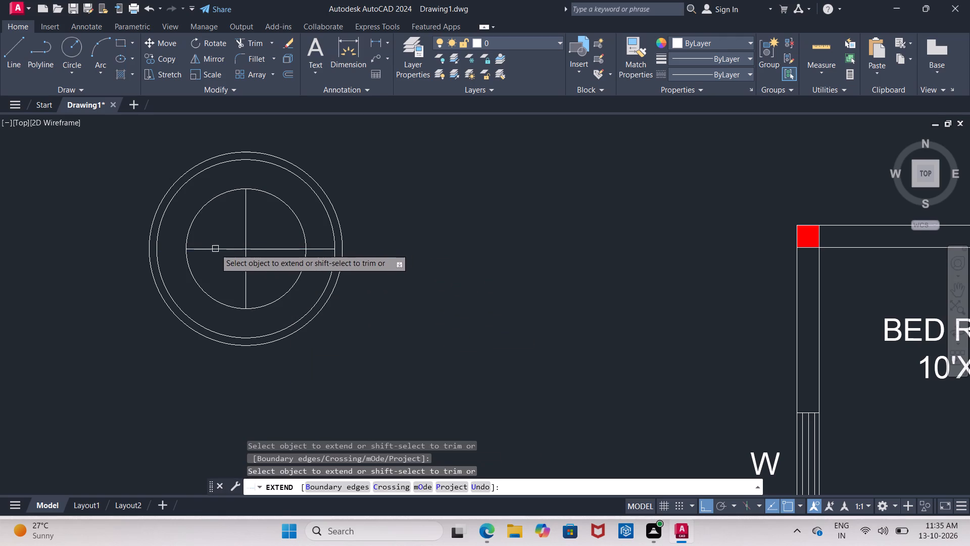
left_click(215, 249)
left_click(245, 216)
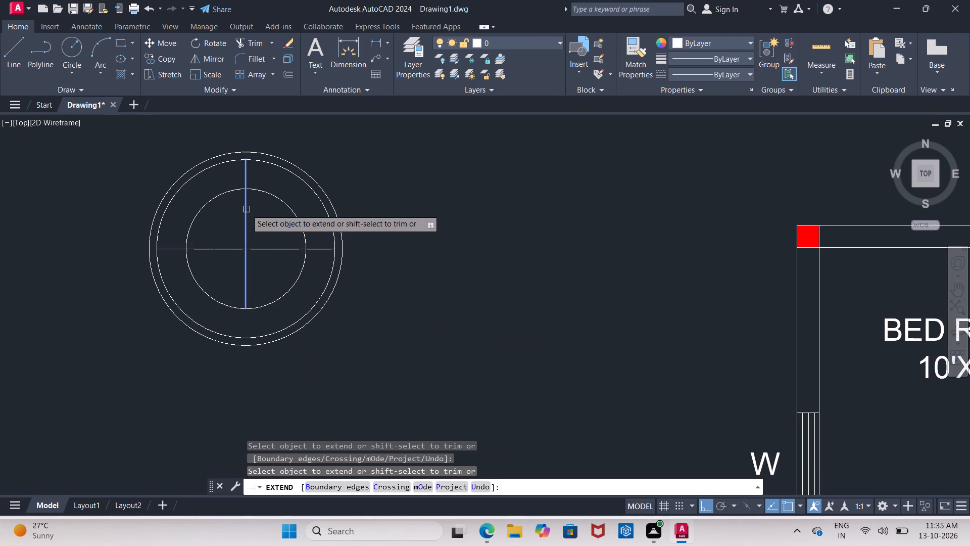
left_click(247, 209)
left_click(244, 285)
left_click(245, 291)
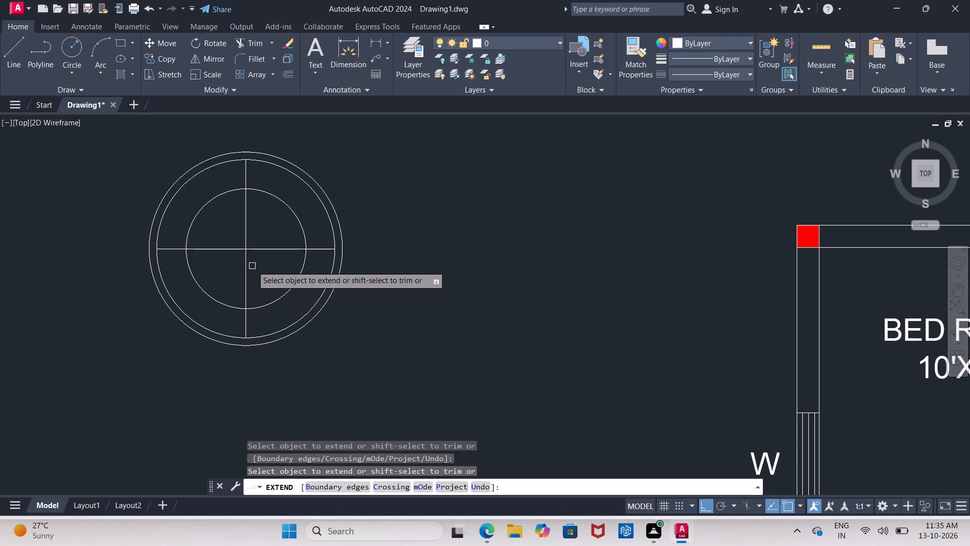
key("Escape")
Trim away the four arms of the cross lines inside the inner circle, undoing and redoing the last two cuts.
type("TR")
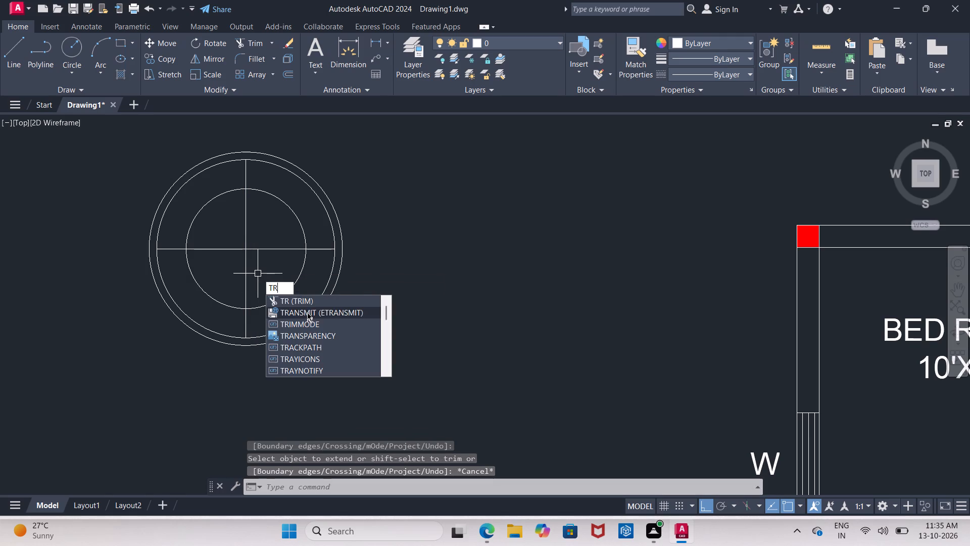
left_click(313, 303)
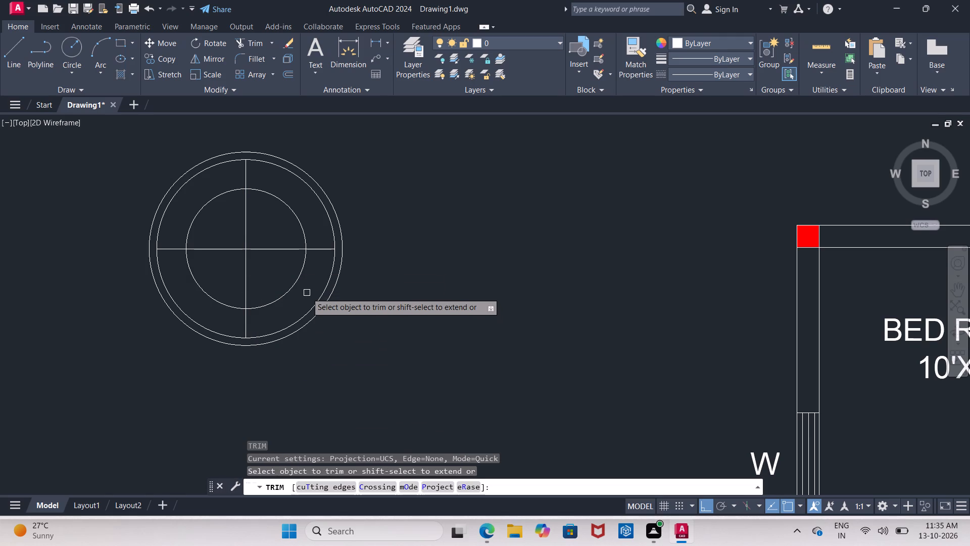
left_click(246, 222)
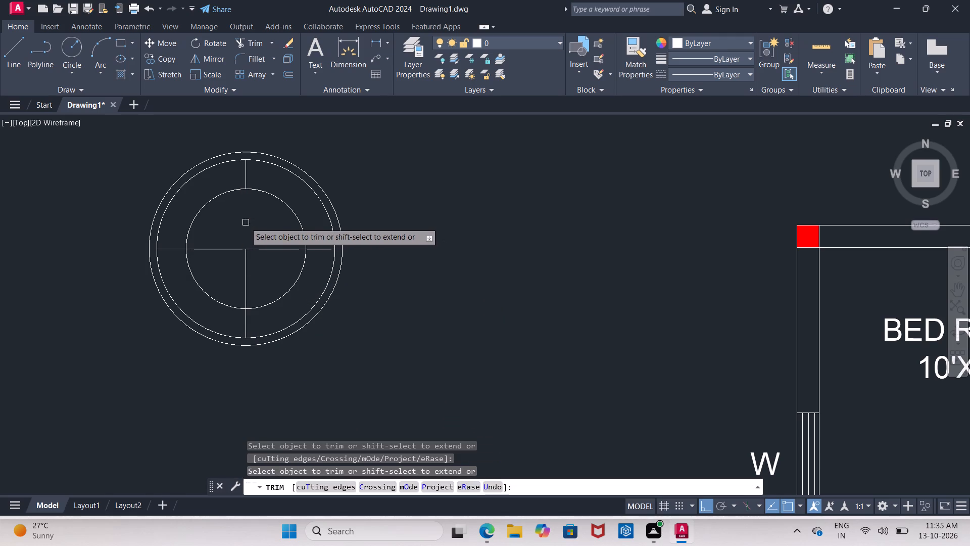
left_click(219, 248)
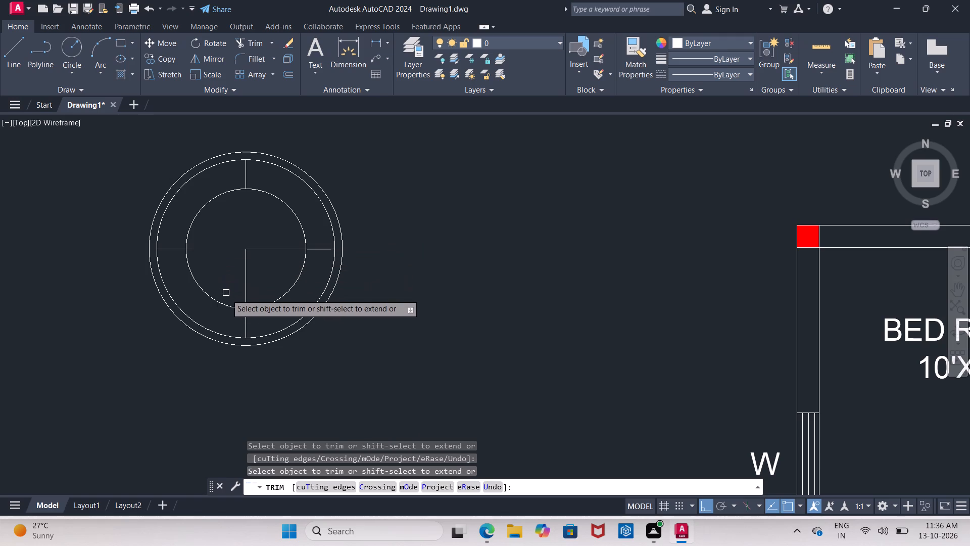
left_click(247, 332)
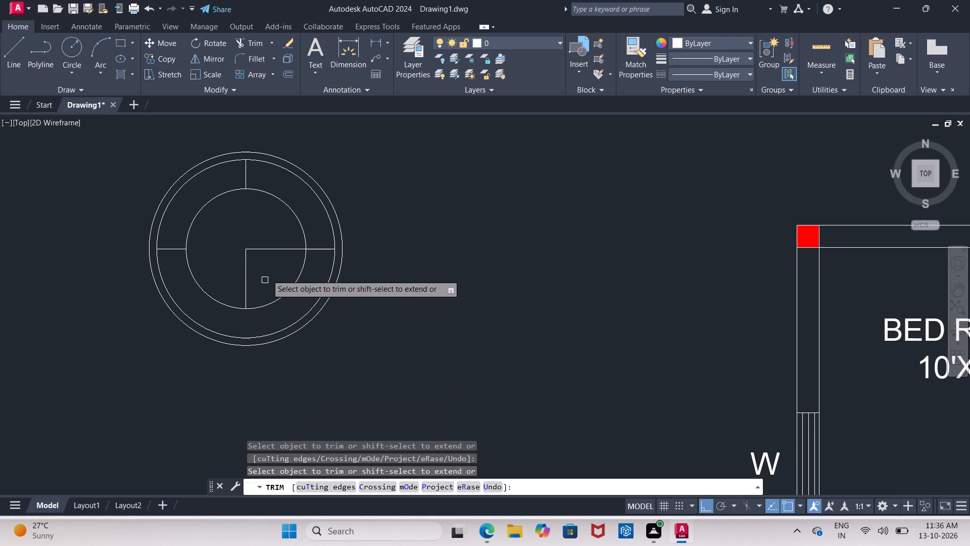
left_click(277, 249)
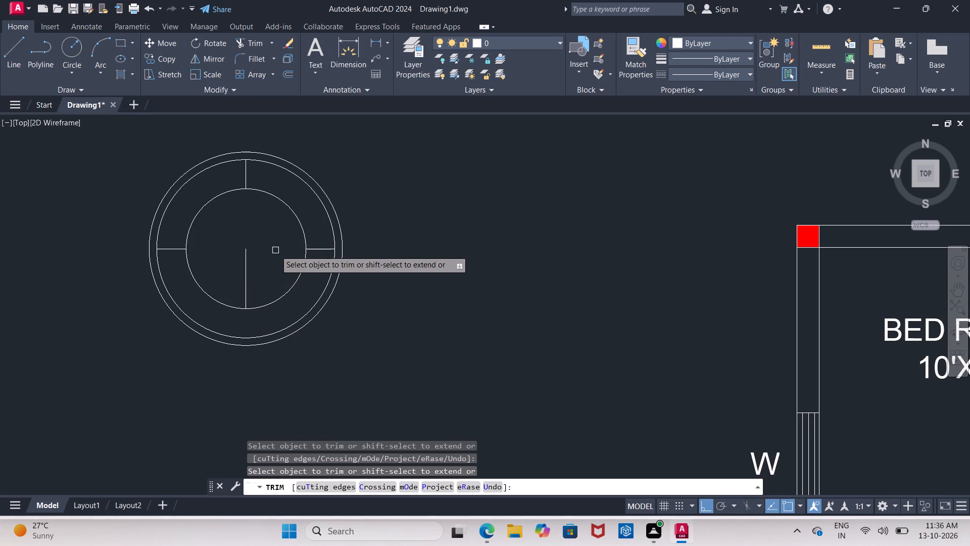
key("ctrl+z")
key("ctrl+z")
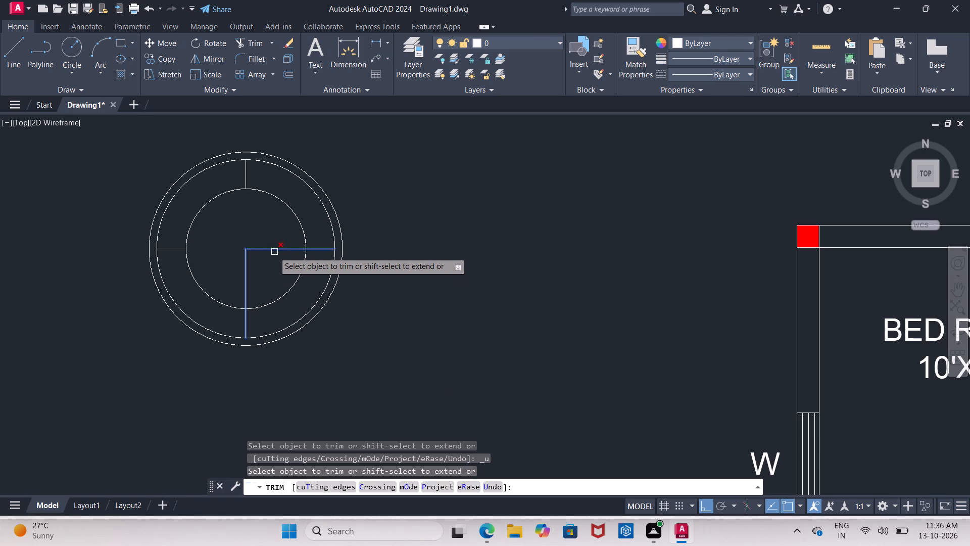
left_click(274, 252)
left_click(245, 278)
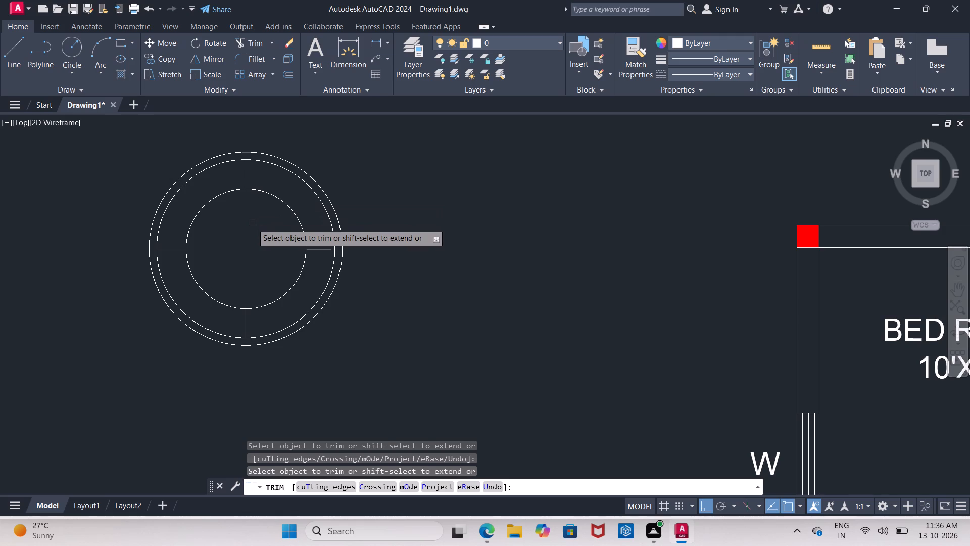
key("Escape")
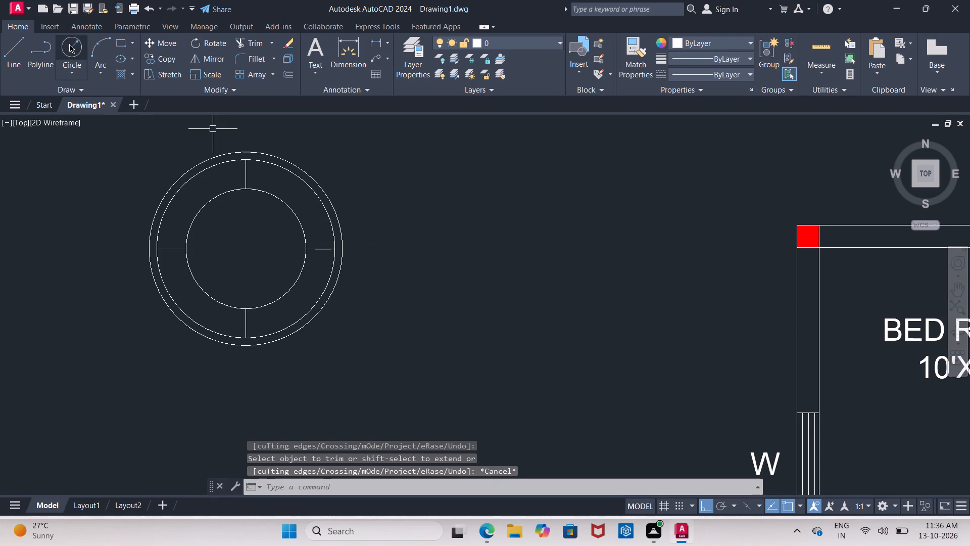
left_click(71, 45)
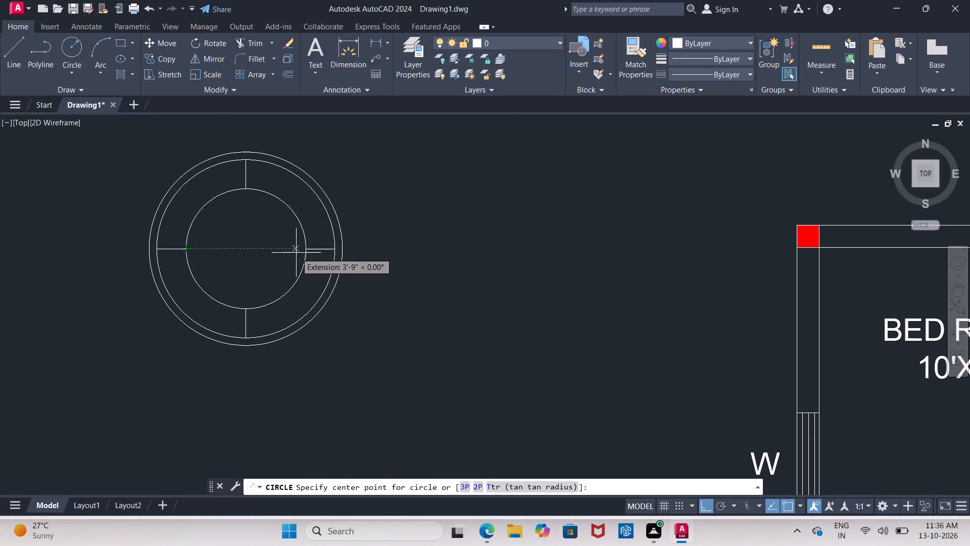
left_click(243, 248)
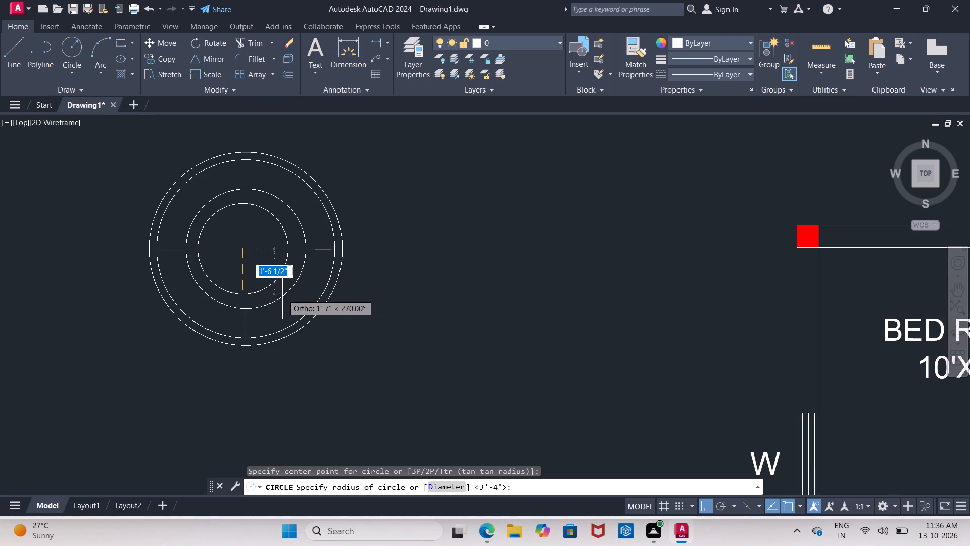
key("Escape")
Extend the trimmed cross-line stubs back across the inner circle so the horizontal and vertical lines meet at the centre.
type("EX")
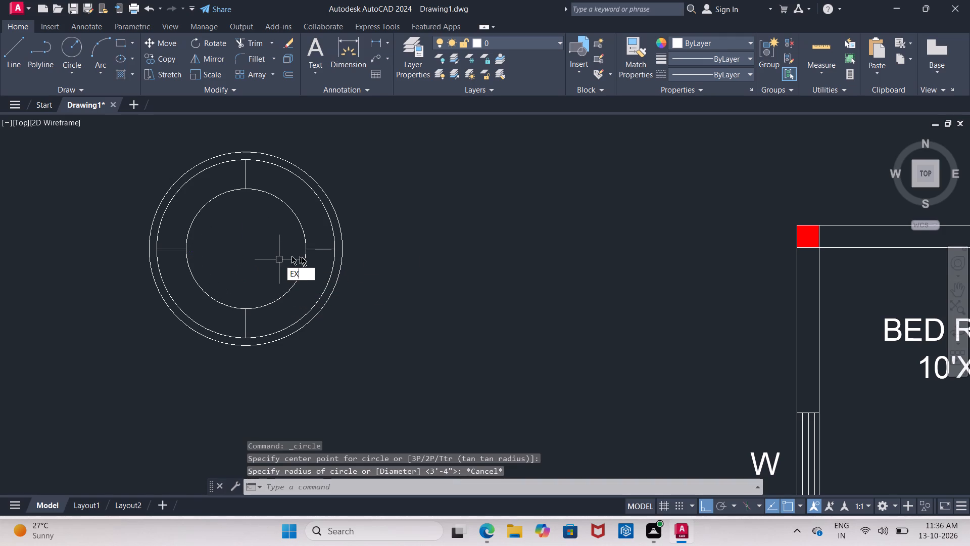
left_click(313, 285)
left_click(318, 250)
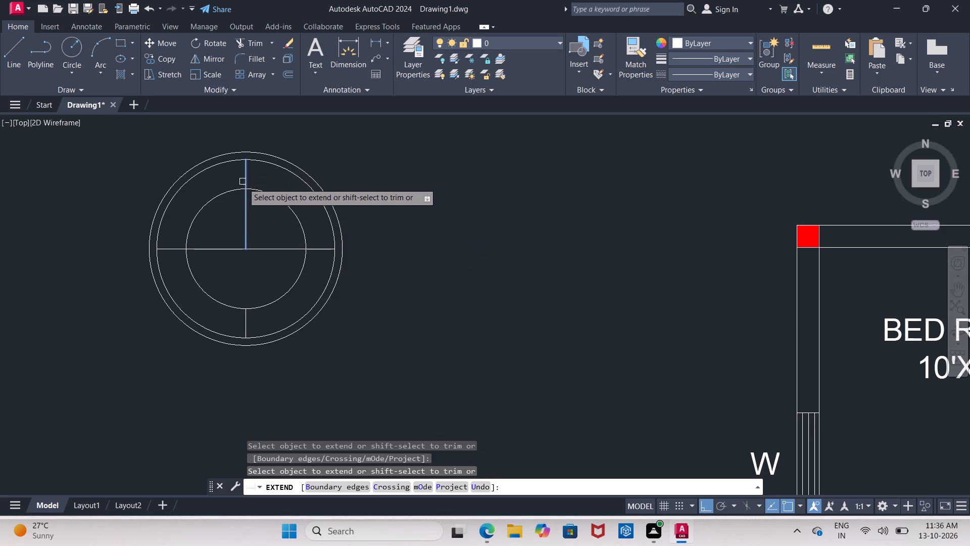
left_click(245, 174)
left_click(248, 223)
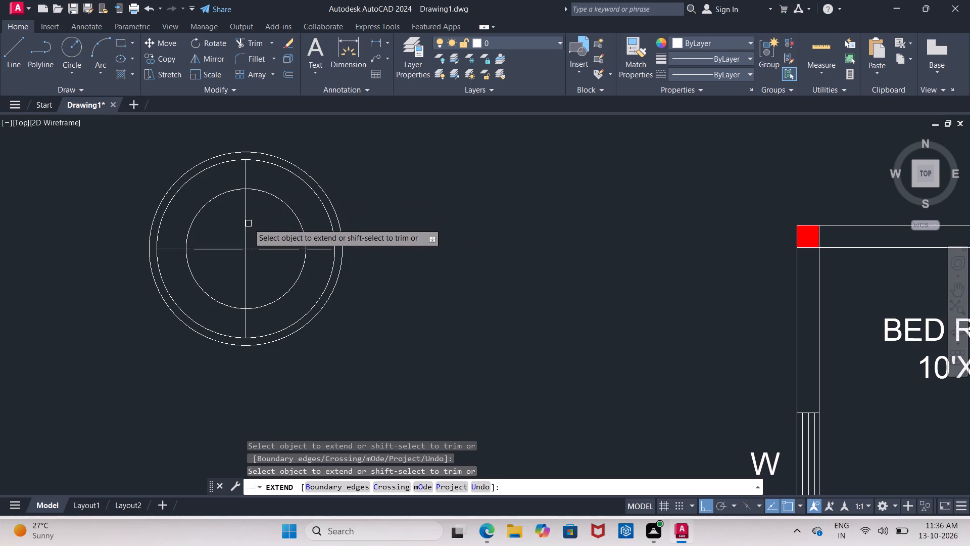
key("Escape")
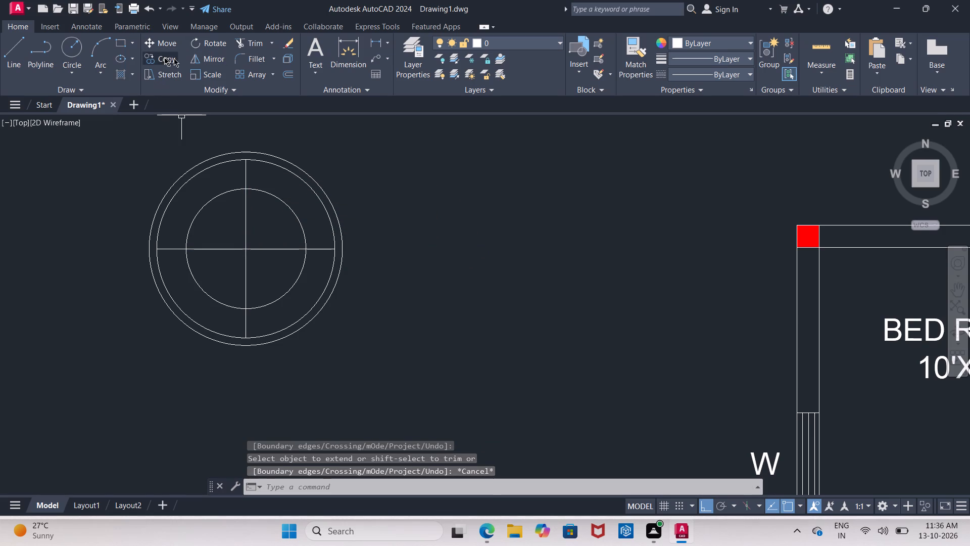
Draw a concentric circle with a radius of about 1'-10 1/2" just inside the inner circle, centred on the cross.
left_click(71, 47)
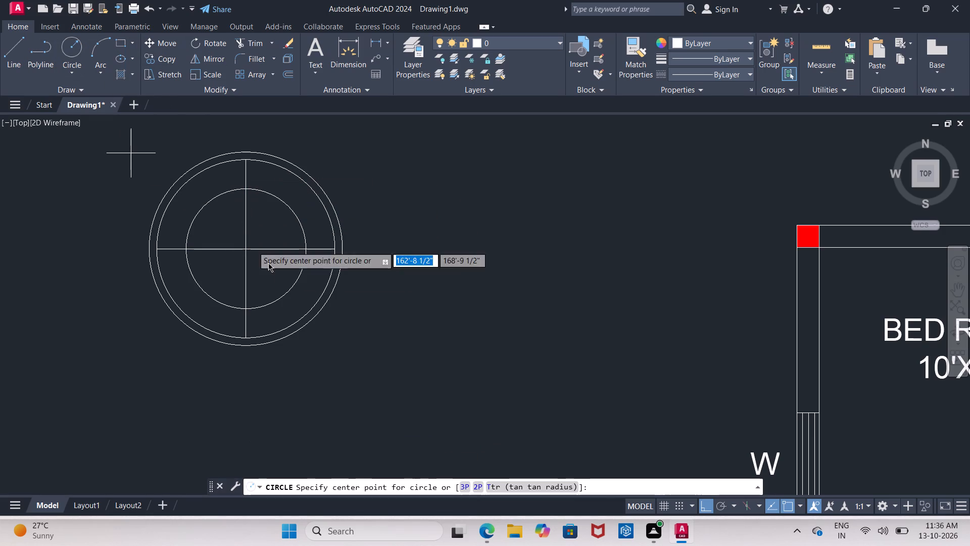
left_click(248, 247)
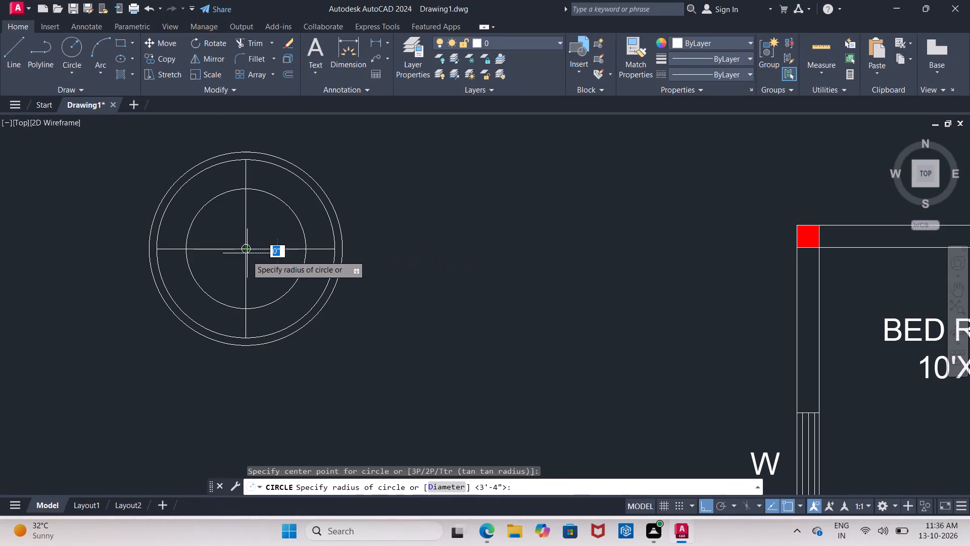
left_click(262, 303)
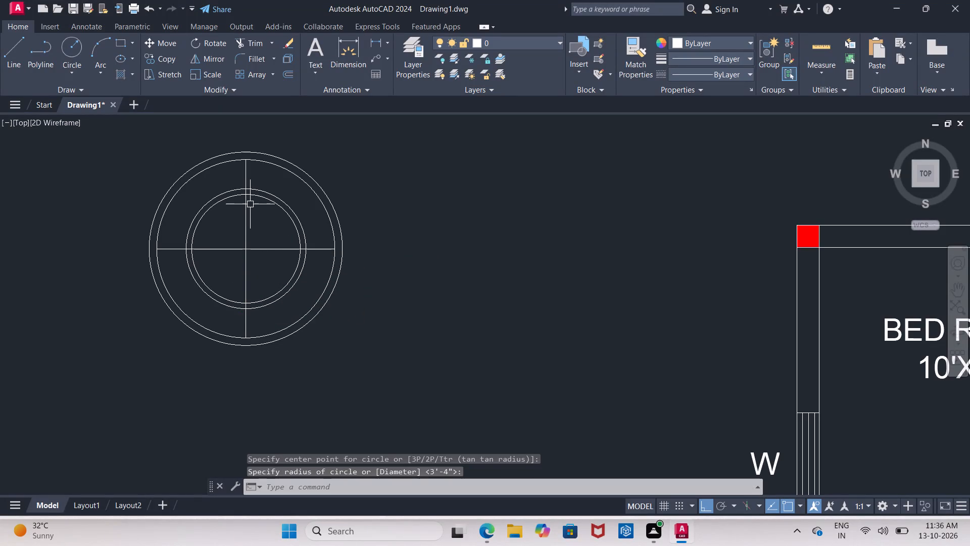
key("Escape")
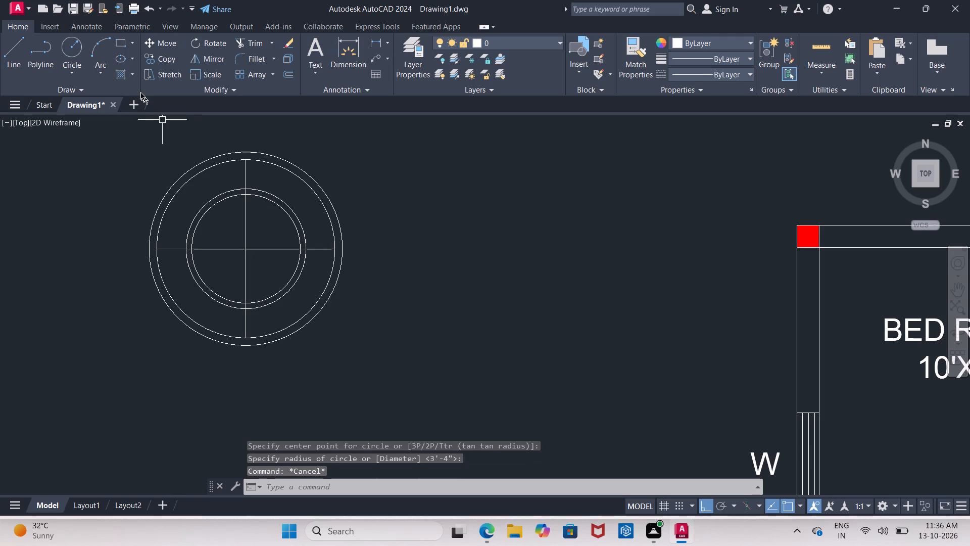
left_click(68, 47)
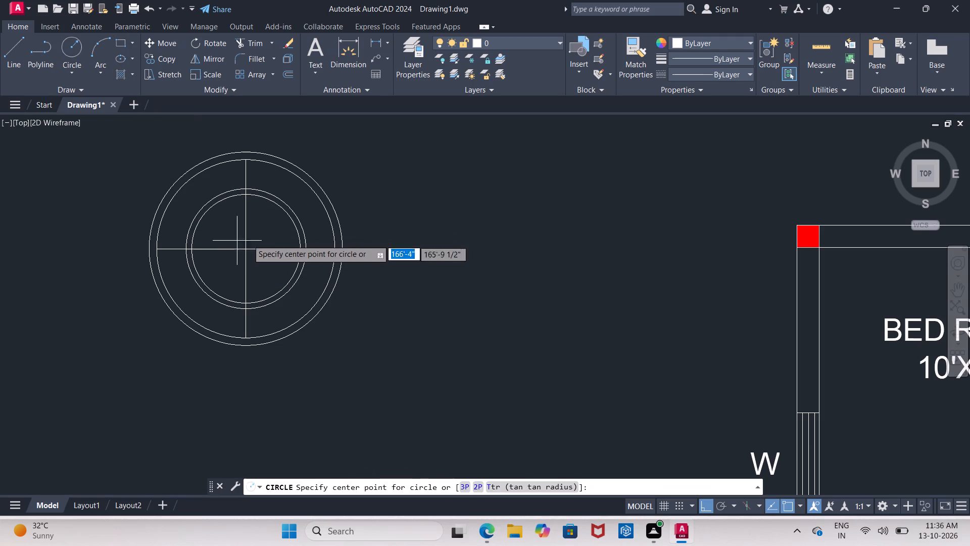
key("Escape")
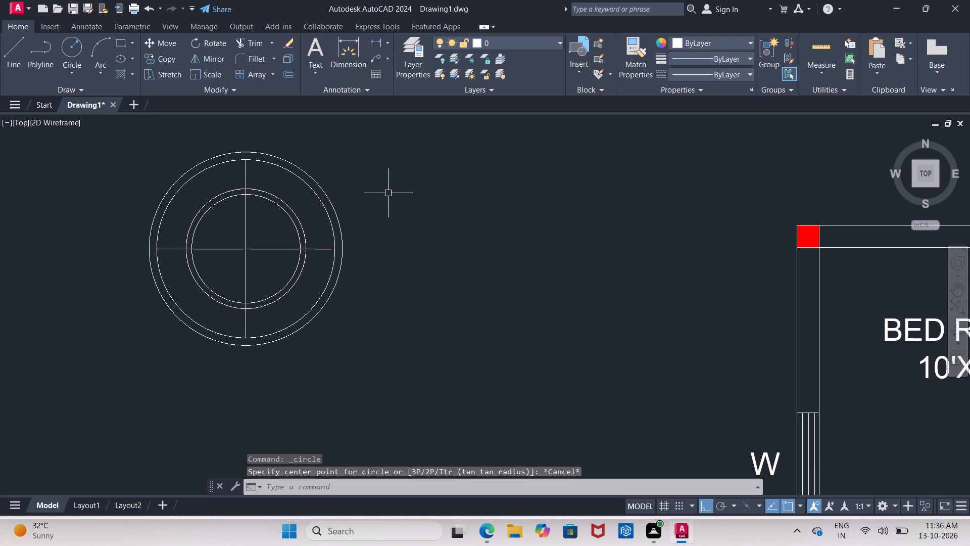
With Ortho off, draw a slanted line about 1'-4 1/2" long from the vertical line's top end down-left to the innermost circle.
left_click(14, 58)
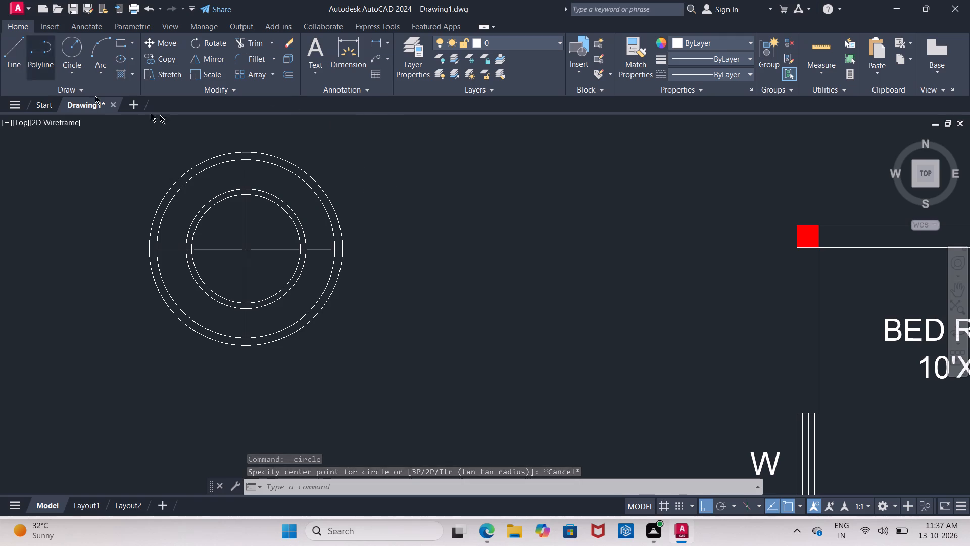
scroll(240, 182, "up", 1)
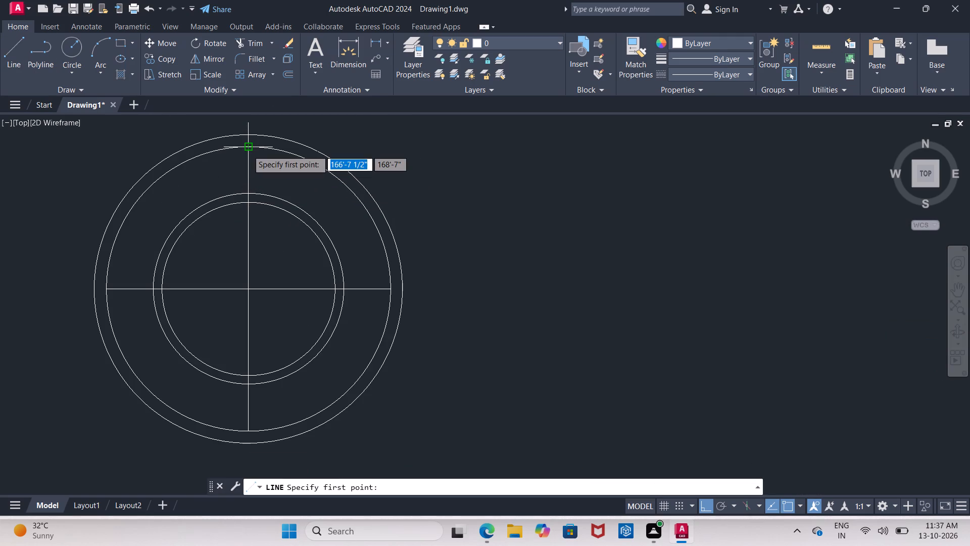
left_click(248, 150)
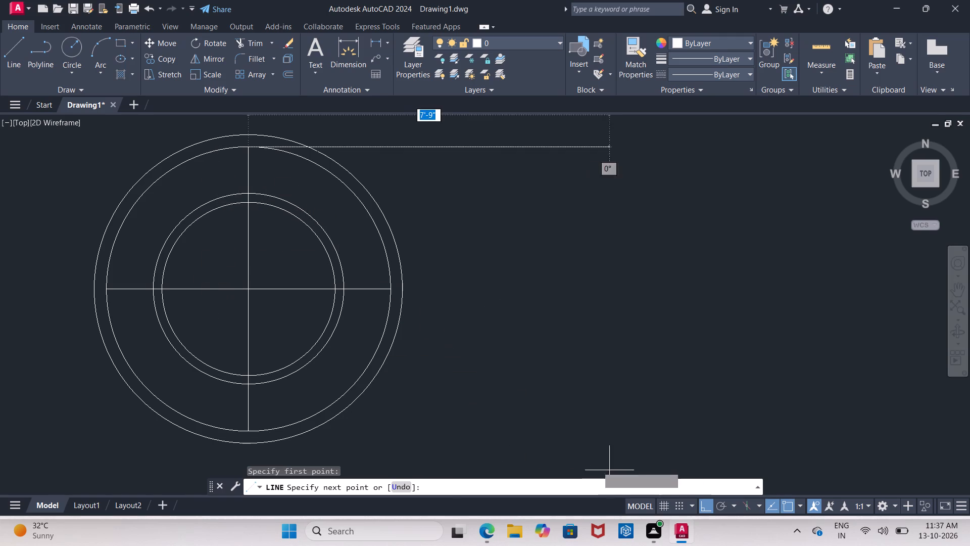
left_click_drag(700, 507, 688, 505)
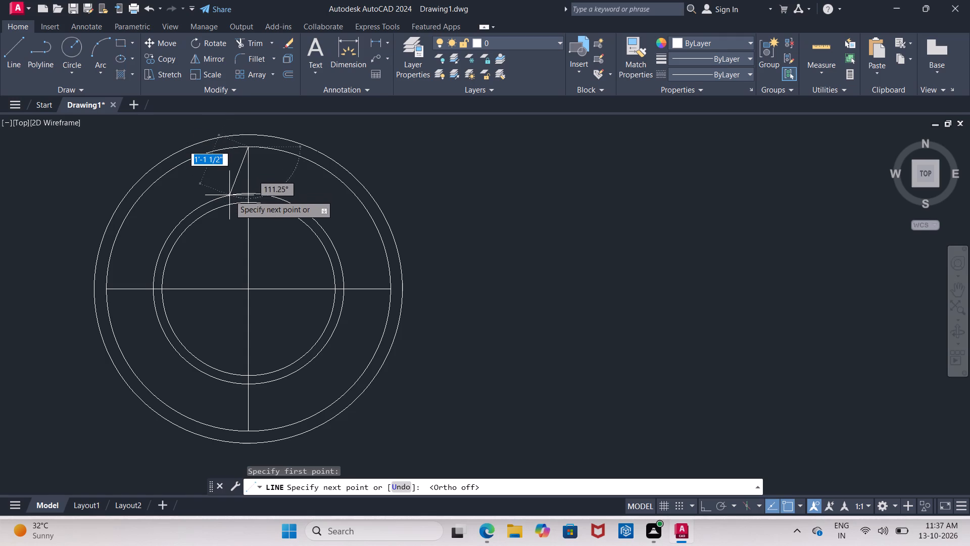
scroll(224, 198, "up", 2)
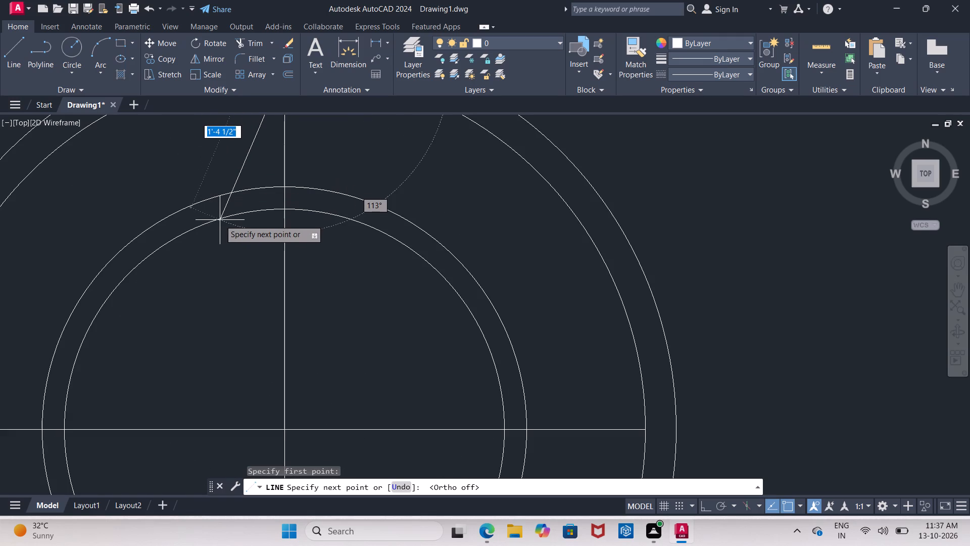
scroll(220, 220, "down", 1)
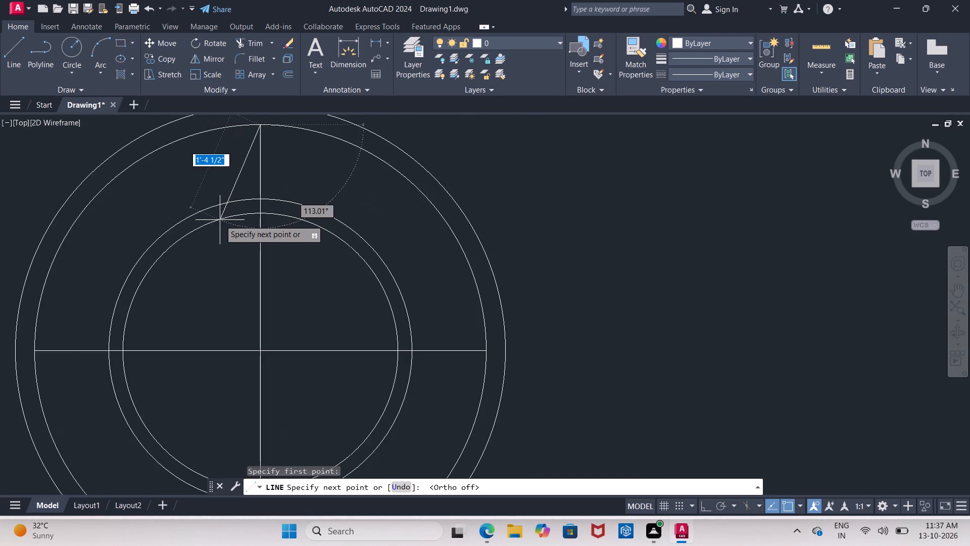
left_click(220, 220)
key("Escape")
Mirror the slanted line about the vertical cross line, keeping the original, to form a pointed arrow at the top.
left_click(233, 179)
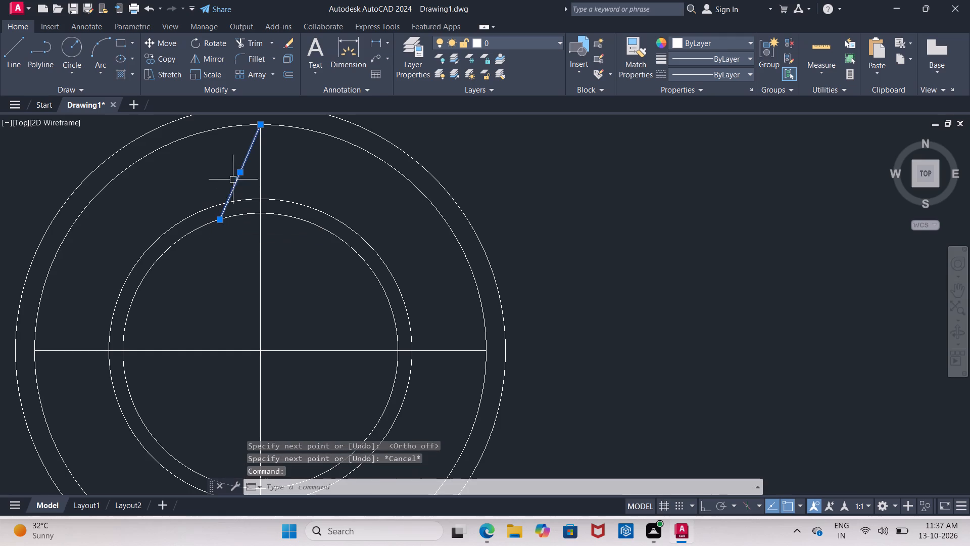
left_click(203, 62)
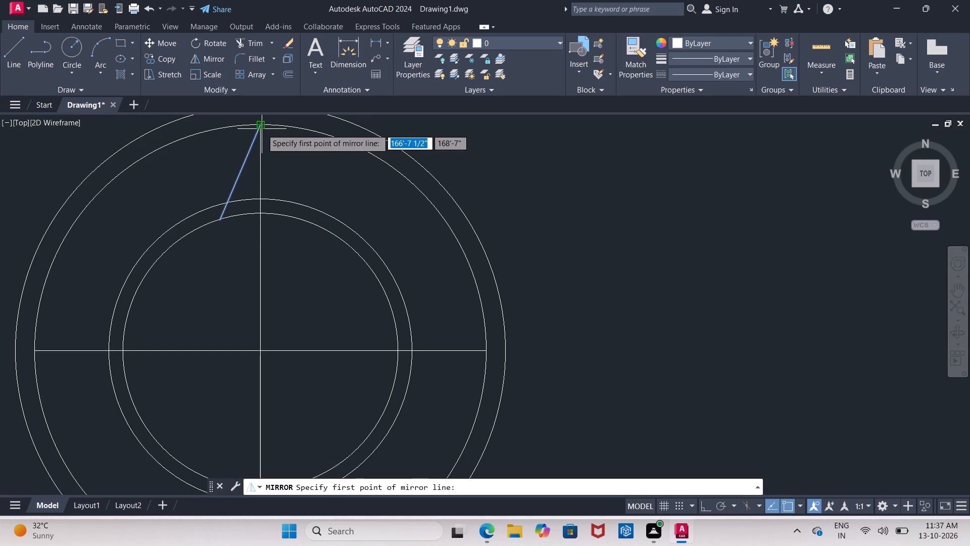
left_click(258, 128)
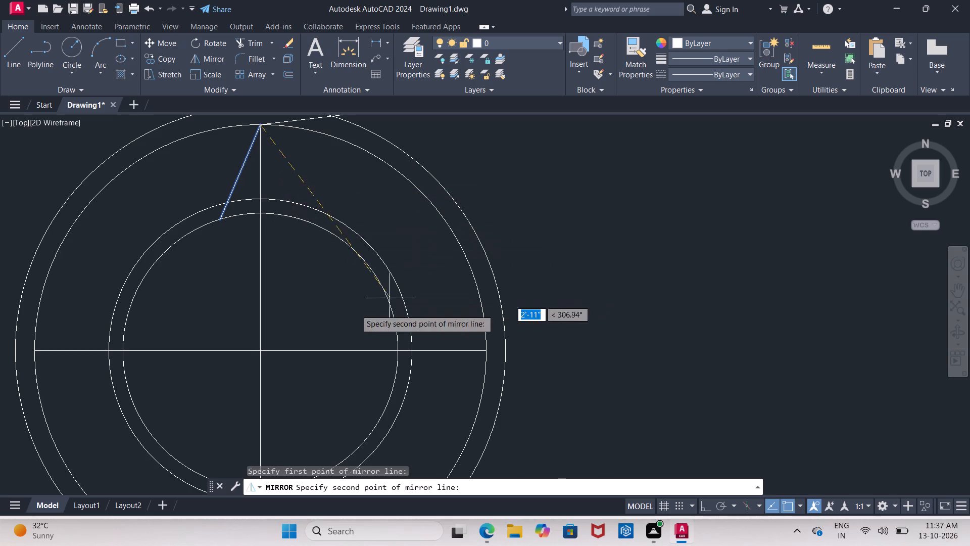
left_click(261, 321)
left_click_drag(285, 360, 261, 321)
Copy the top arrow's two slanted lines from their tip to where the vertical line meets the larger inner circle at the bottom.
scroll(269, 279, "down", 1)
middle_click_drag(264, 267, 257, 251)
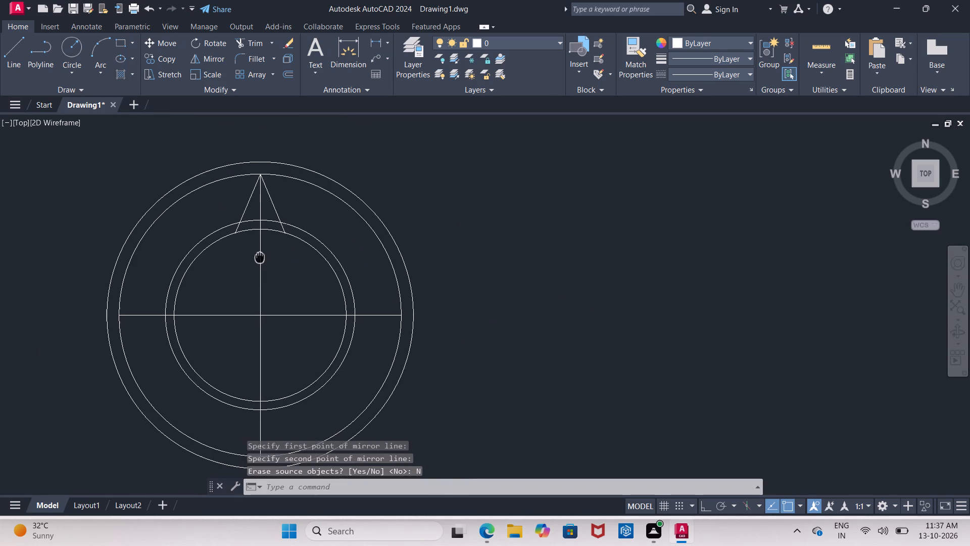
middle_click_drag(257, 251, 240, 224)
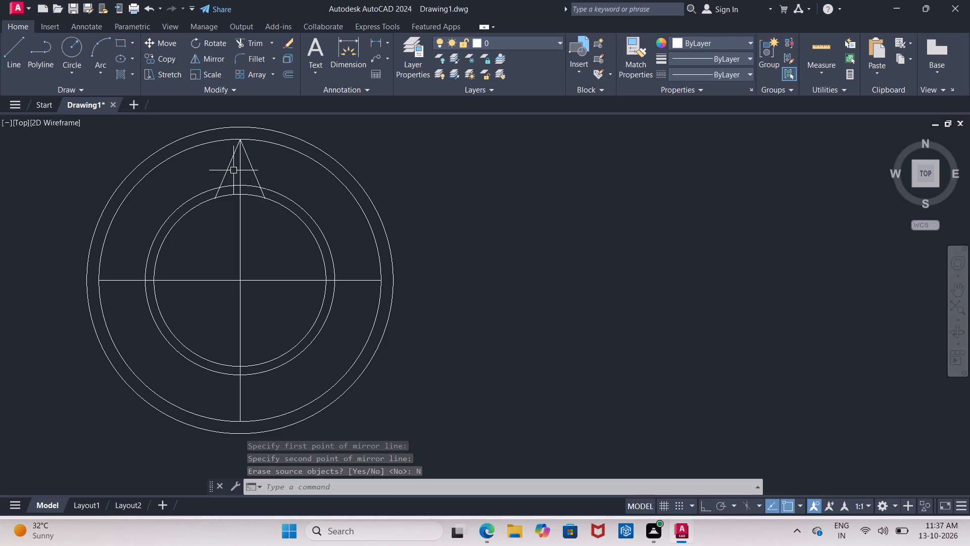
left_click(229, 170)
left_click(249, 166)
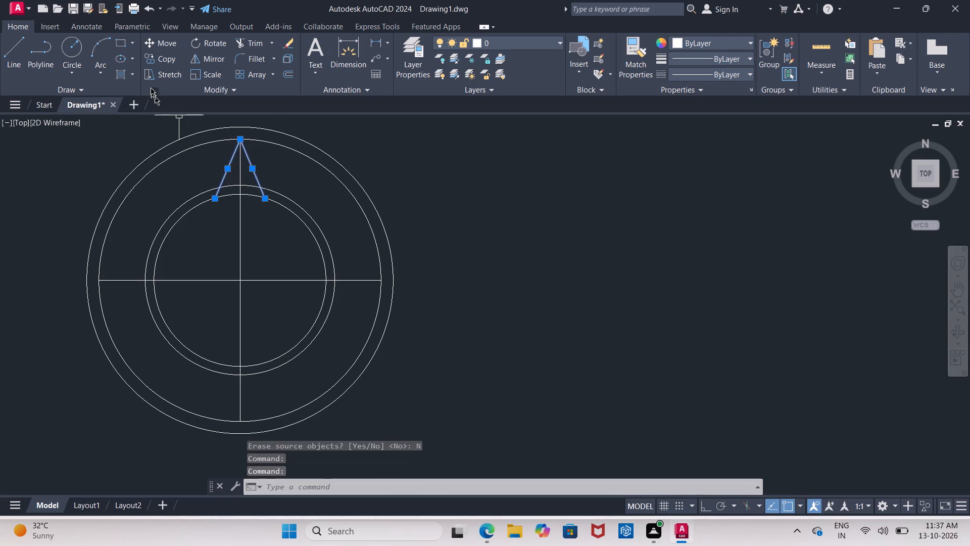
left_click(164, 56)
left_click_drag(243, 138, 245, 150)
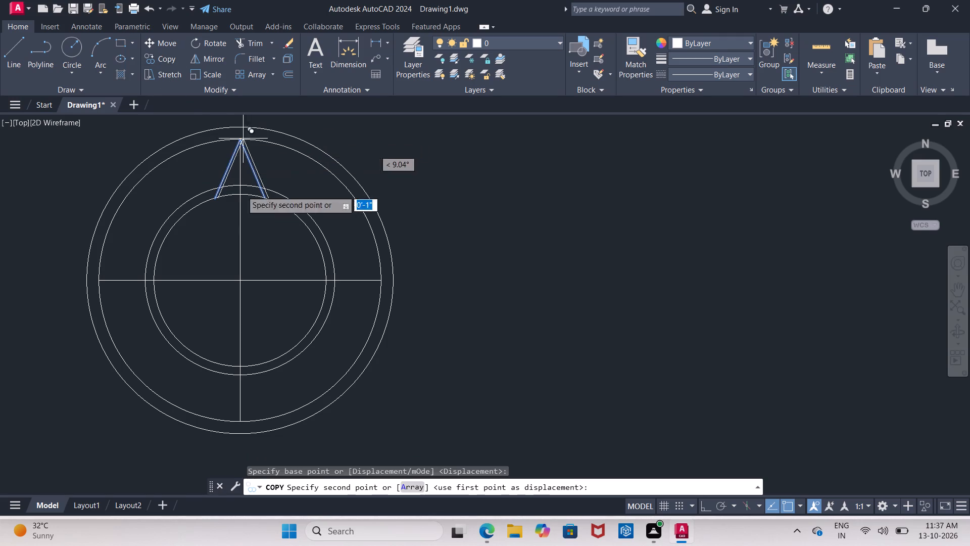
left_click(240, 376)
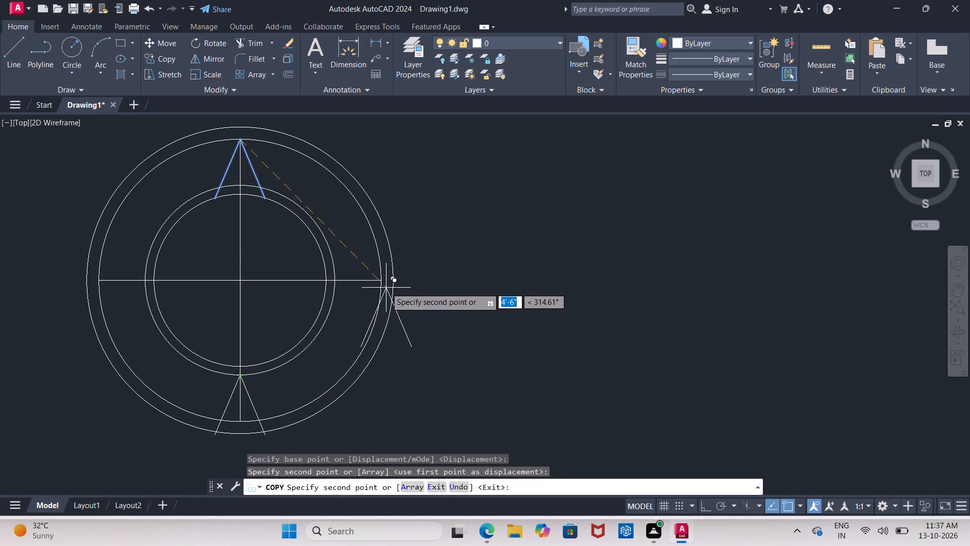
Place two more arrow copies where the horizontal line meets the larger inner circle, one on the right and one on the left.
scroll(331, 280, "up", 3)
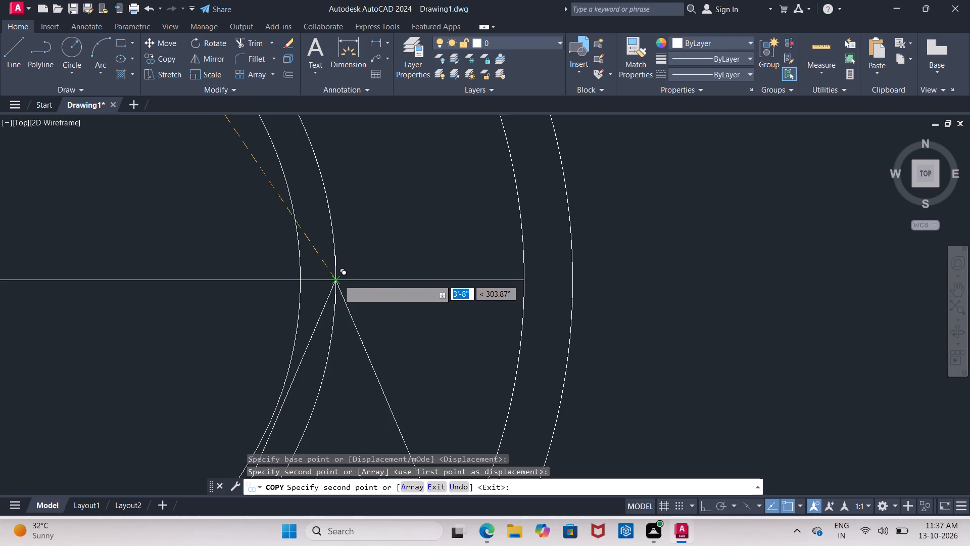
left_click(338, 280)
scroll(338, 280, "down", 4)
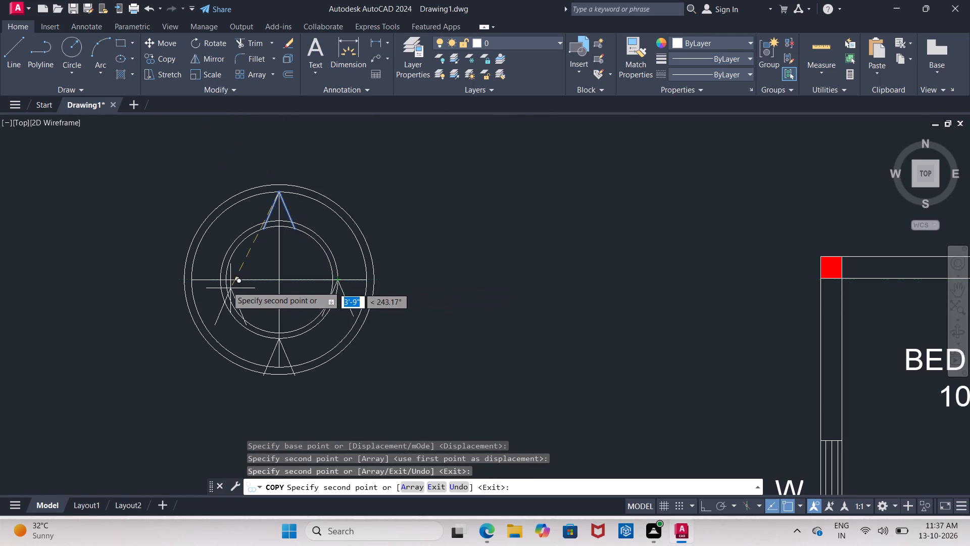
scroll(226, 286, "up", 4)
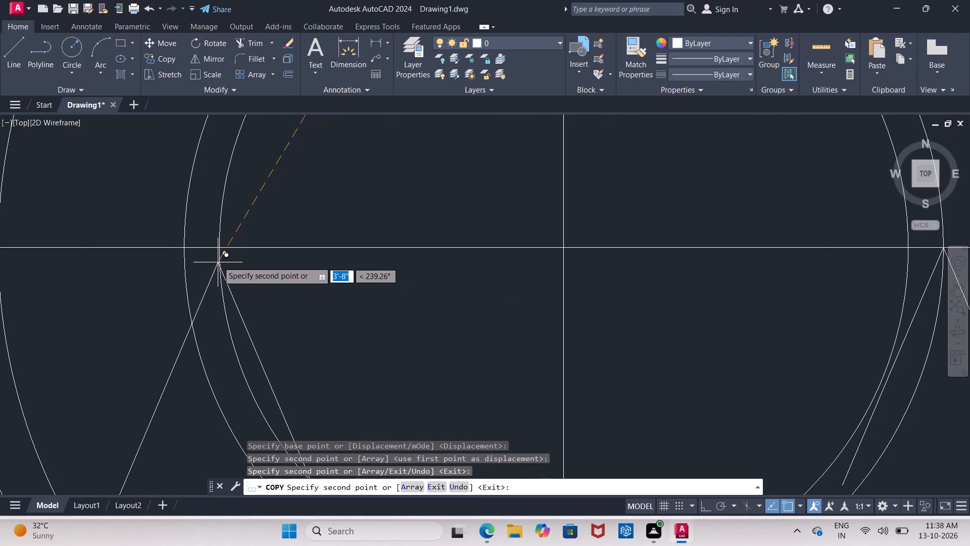
scroll(218, 260, "down", 3)
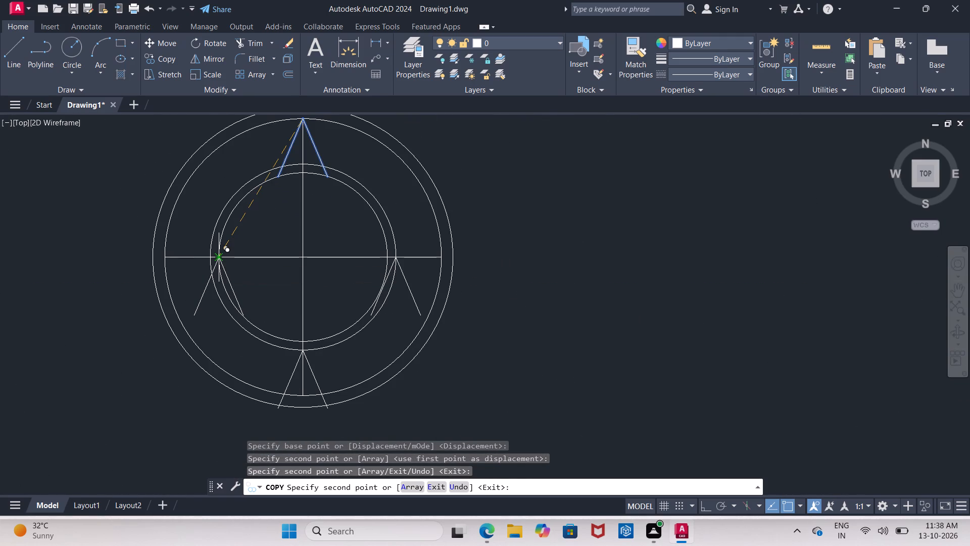
scroll(215, 260, "up", 1)
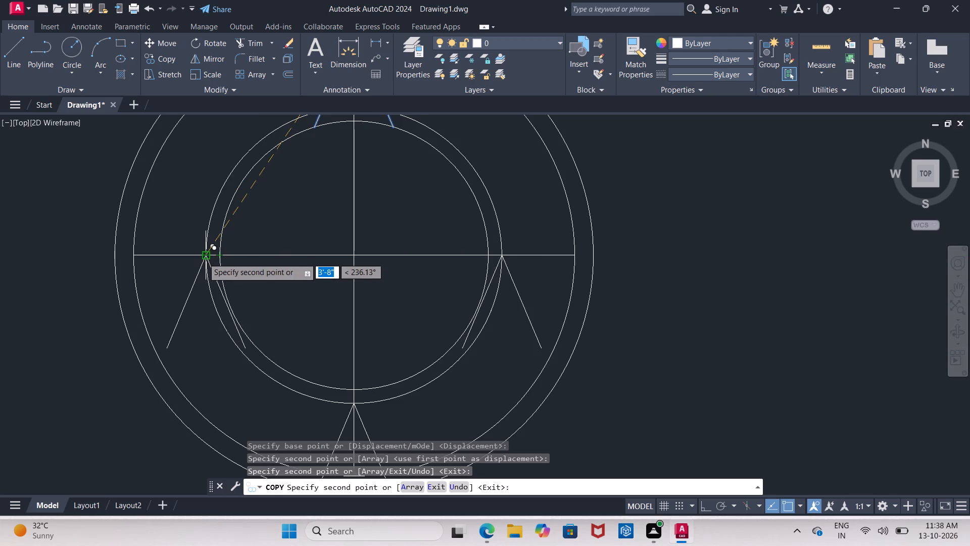
left_click(203, 258)
key("Escape")
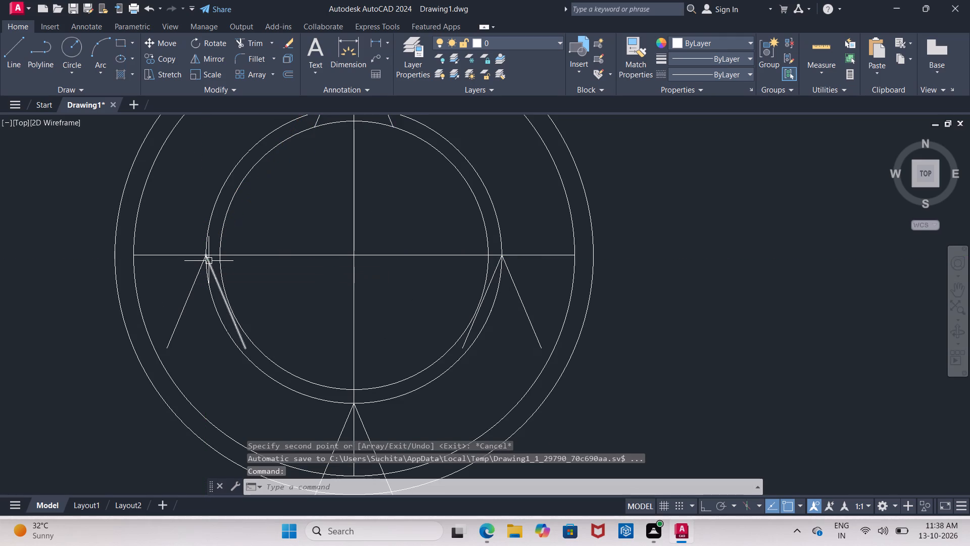
With Ortho on, rotate the left arrow copy 90° about its tip so that it points outward to the left.
scroll(212, 261, "down", 1)
scroll(207, 261, "up", 2)
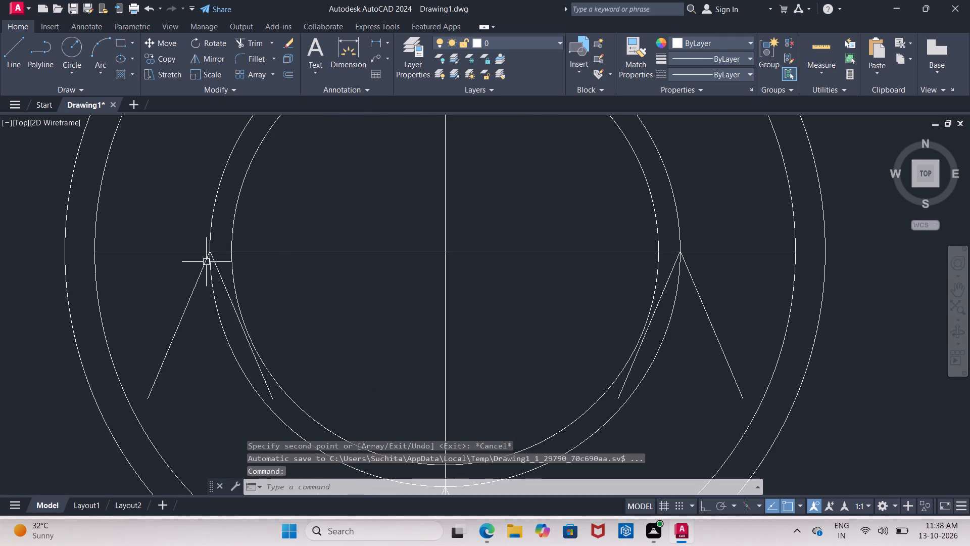
left_click(197, 271)
left_click(217, 273)
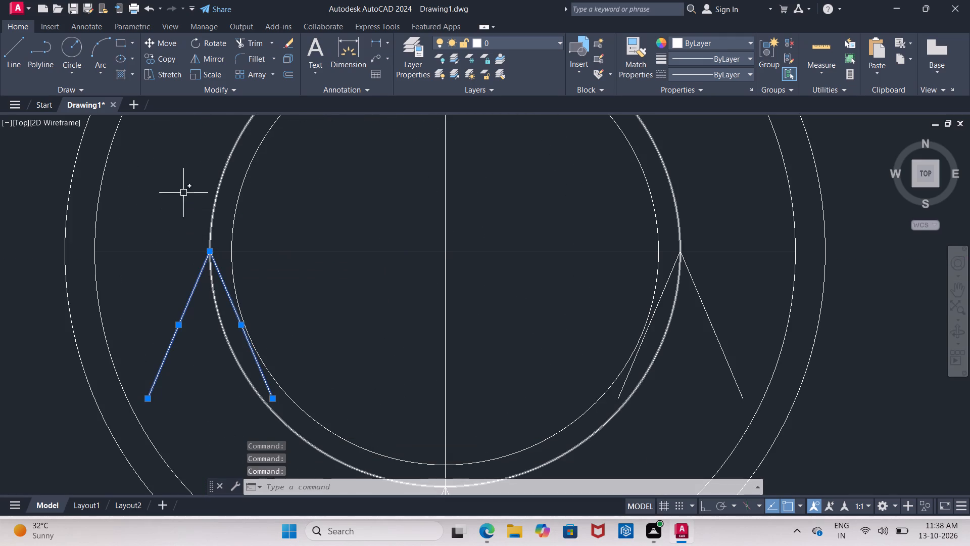
left_click(209, 45)
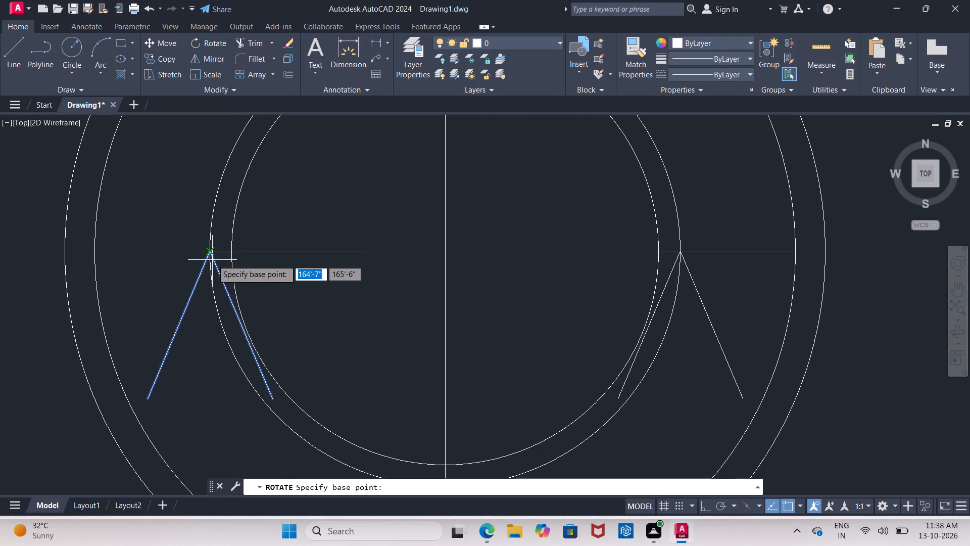
left_click(209, 254)
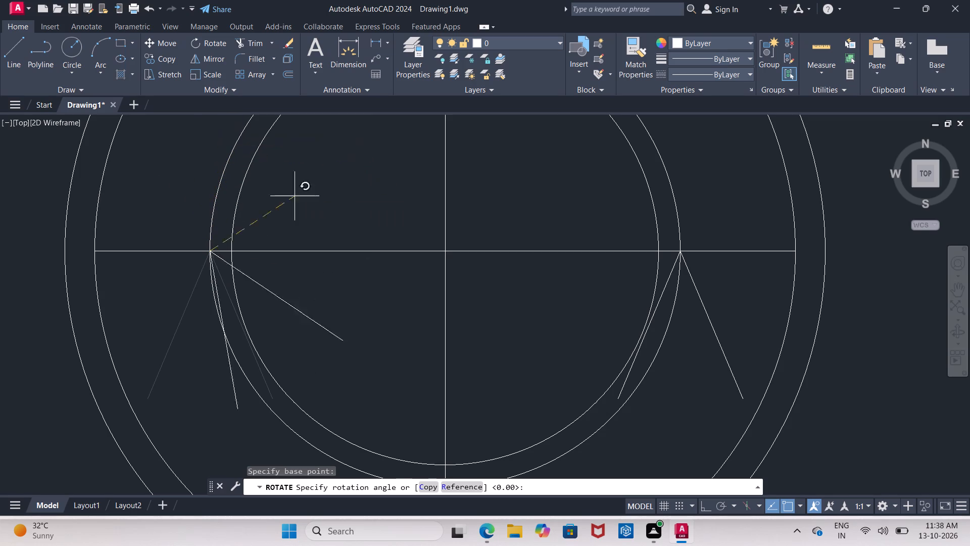
left_click(701, 502)
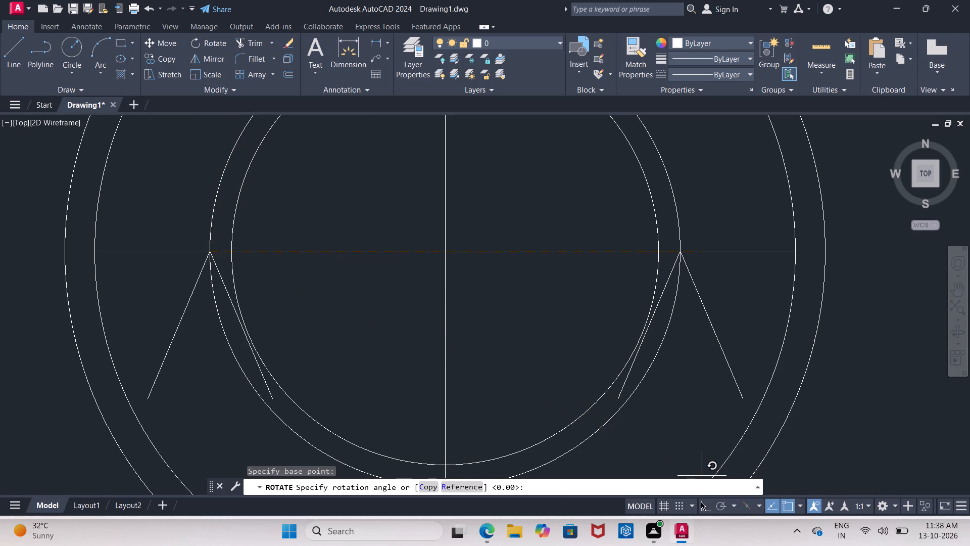
left_click(184, 126)
key("Escape")
Rotate the right arrow copy 270° about its tip so that it points outward to the right.
middle_click_drag(540, 205, 533, 204)
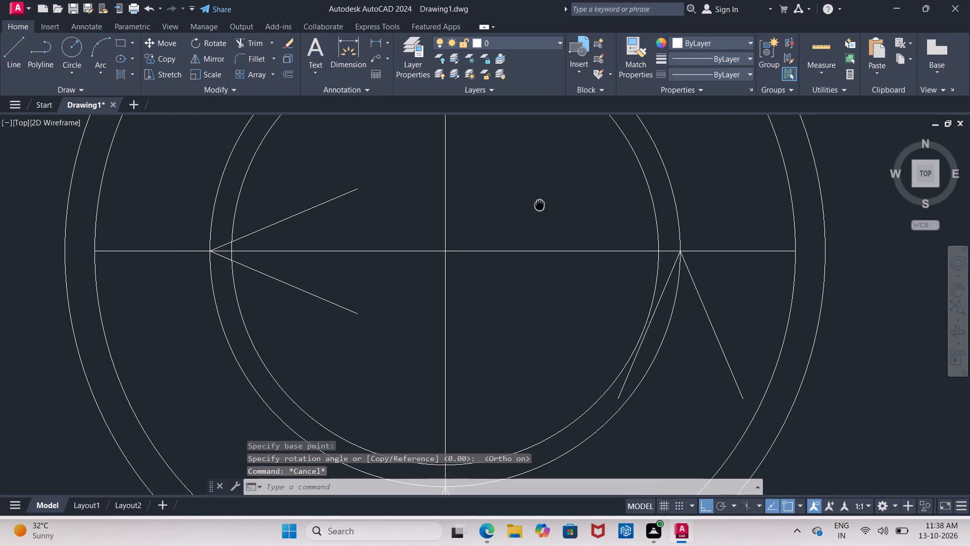
middle_click_drag(533, 204, 286, 198)
left_click(419, 268)
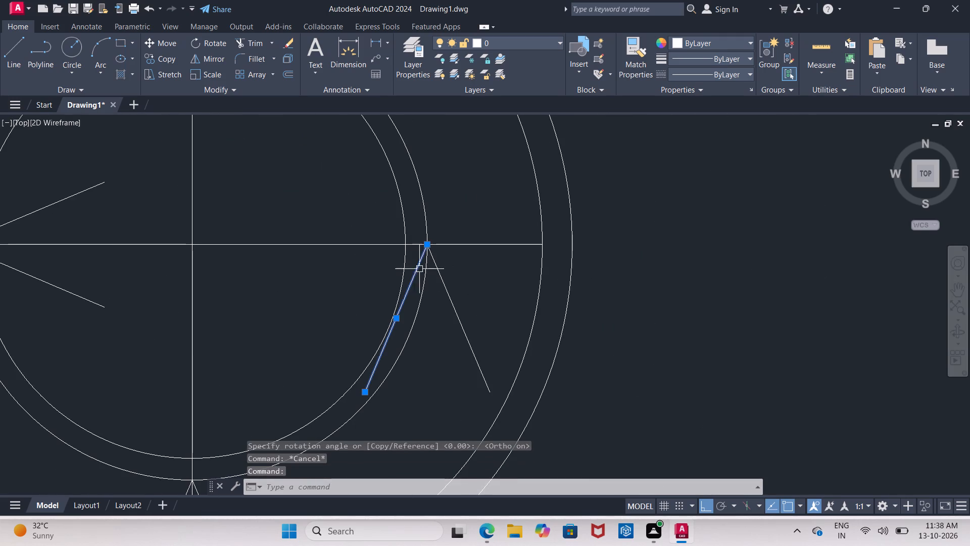
left_click(445, 277)
left_click(445, 281)
left_click(443, 286)
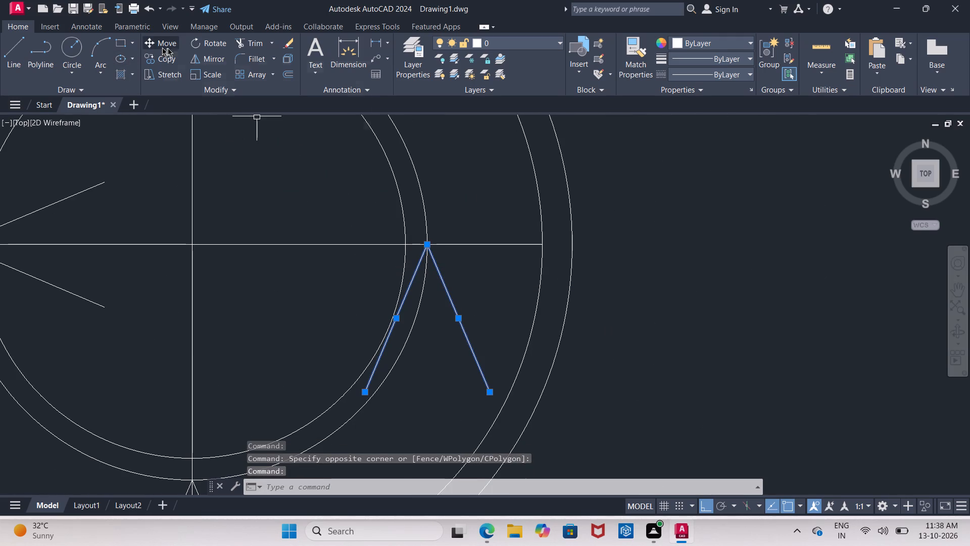
left_click(196, 51)
left_click(201, 47)
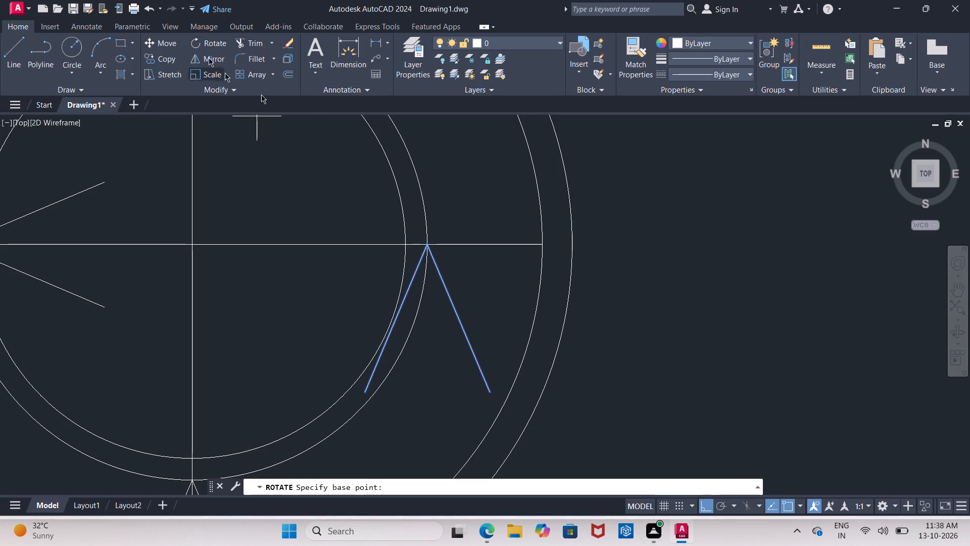
left_click(426, 243)
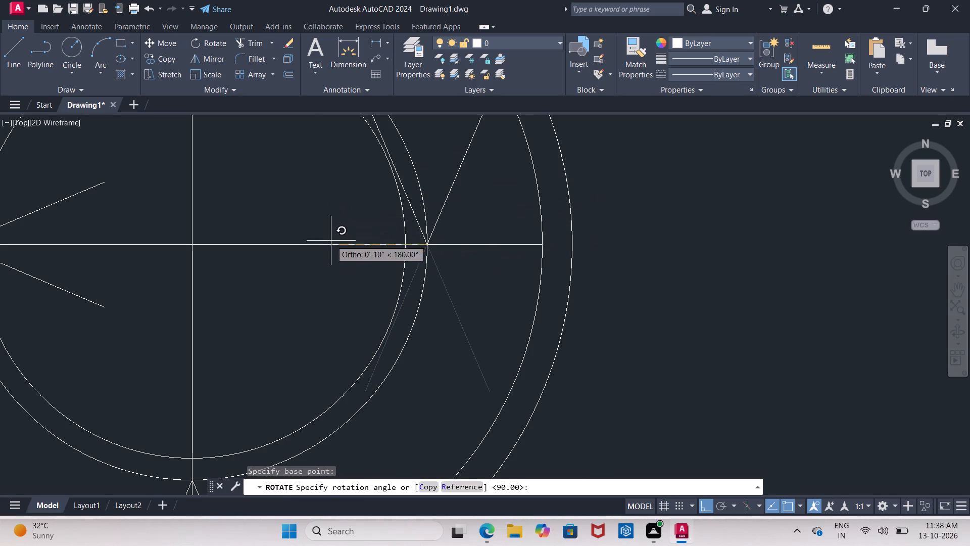
left_click(349, 357)
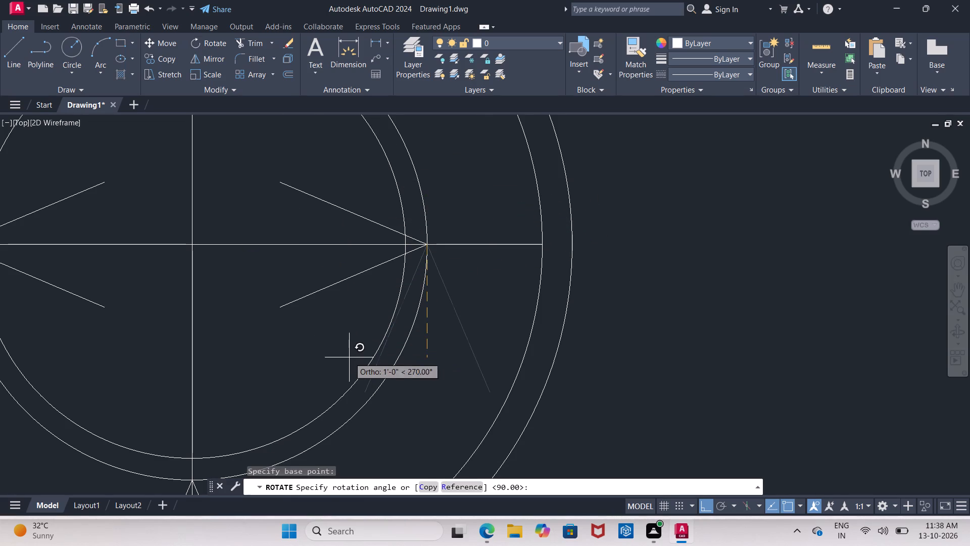
Rotate the bottom arrow copy 180° about its tip so that it points downward.
scroll(351, 326, "down", 3)
middle_click_drag(352, 325, 334, 263)
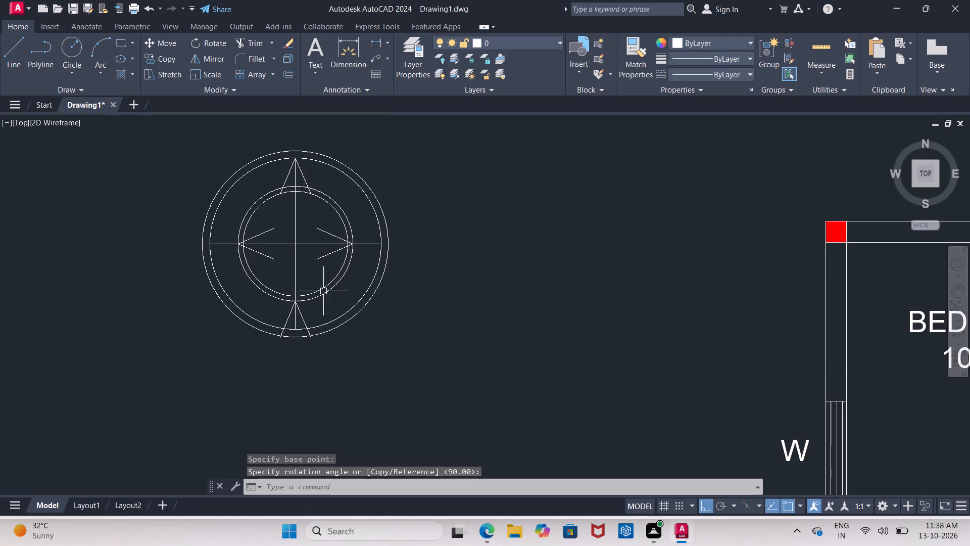
scroll(313, 310, "up", 1)
left_click(276, 318)
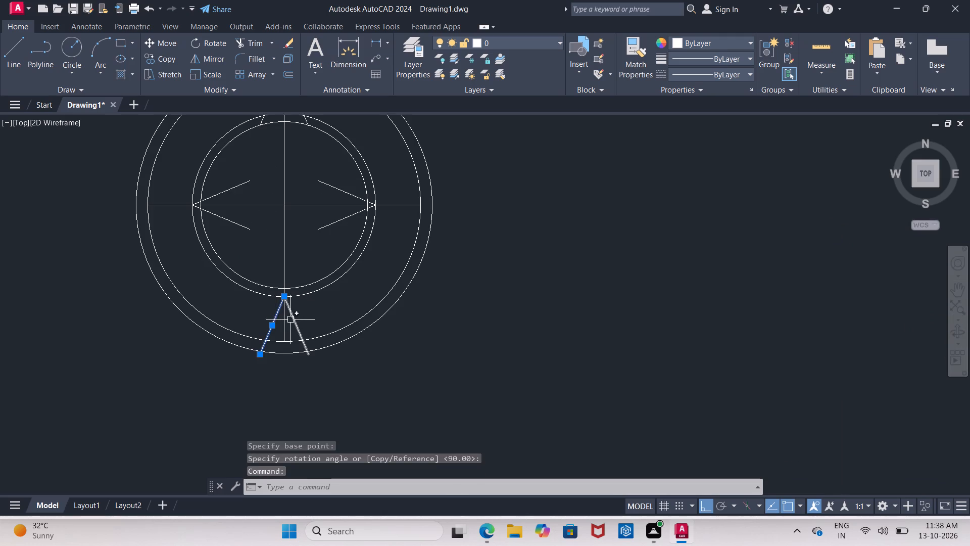
left_click(293, 320)
left_click(199, 48)
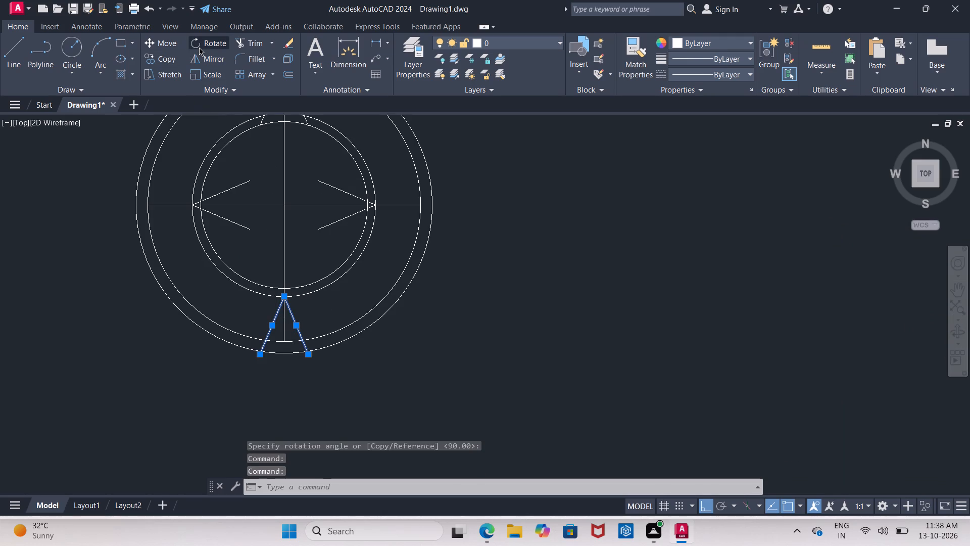
left_click(283, 299)
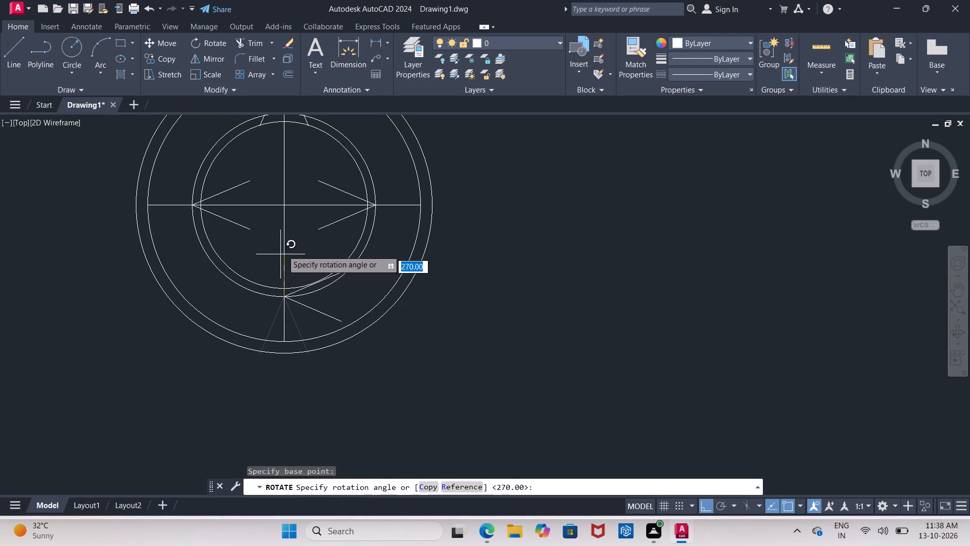
left_click(222, 333)
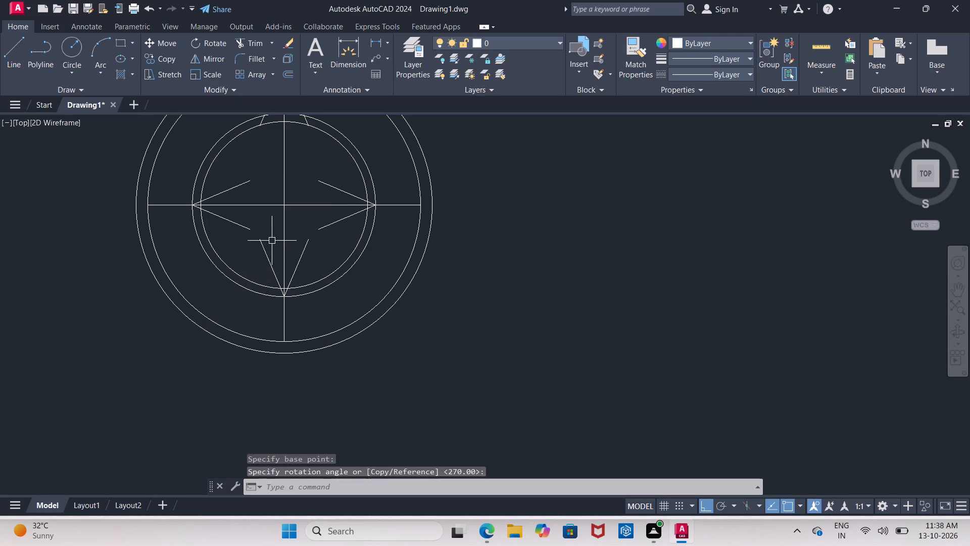
Move the bottom arrow by its tip down to the vertical cross line's lower end.
scroll(271, 243, "up", 2)
middle_click_drag(269, 243, 253, 234)
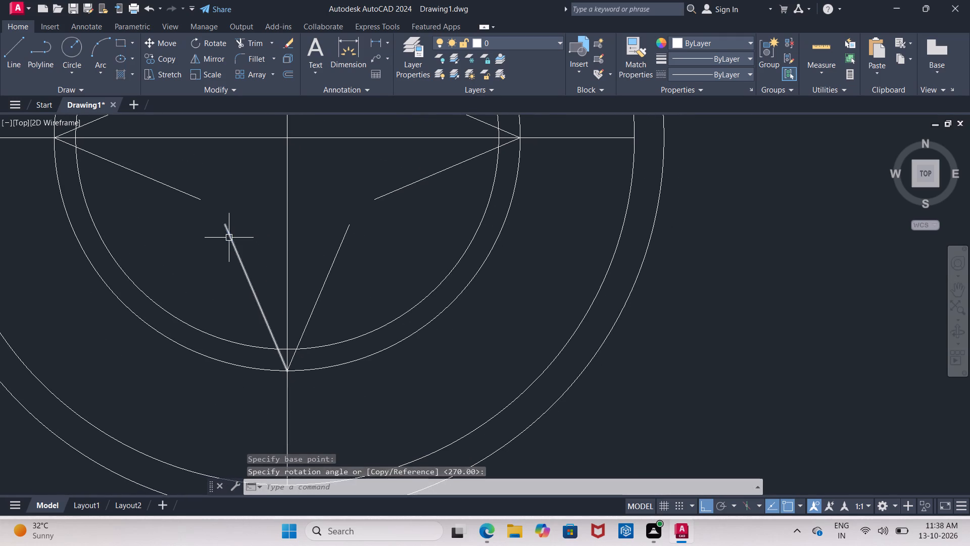
left_click(229, 238)
left_click(321, 286)
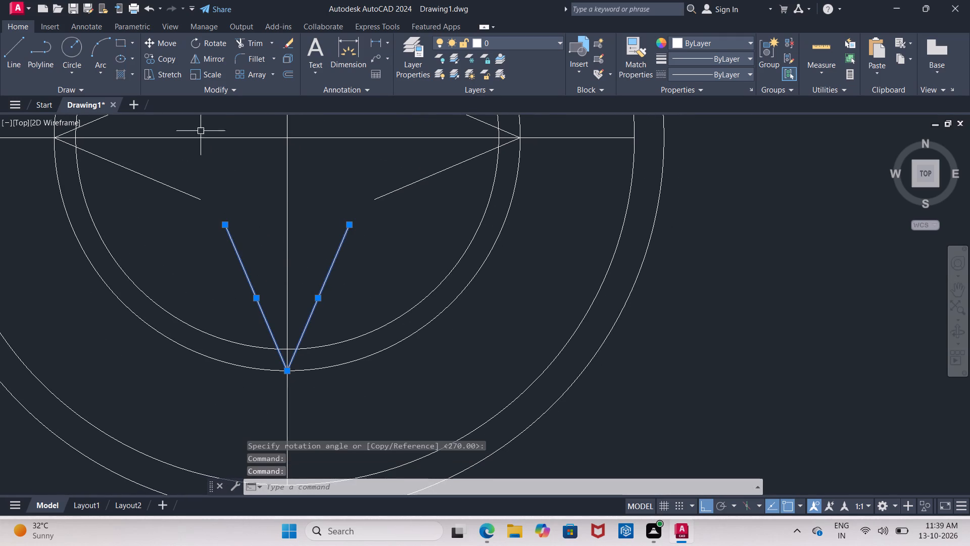
left_click(166, 44)
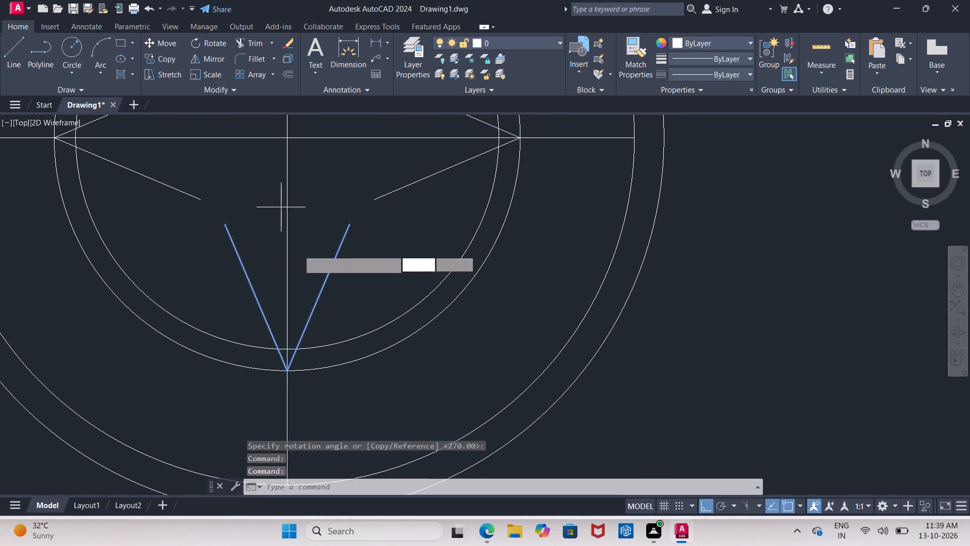
middle_click_drag(300, 254, 294, 172)
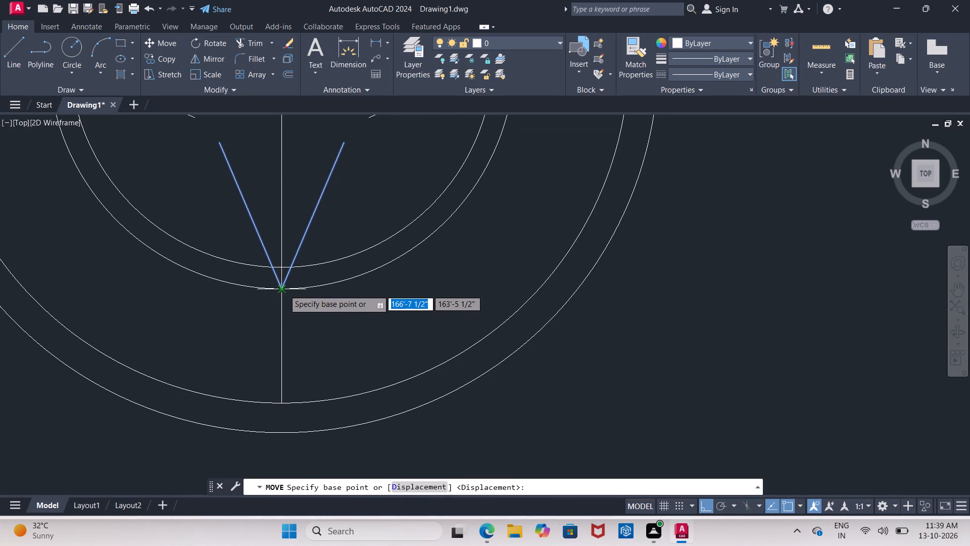
left_click(284, 290)
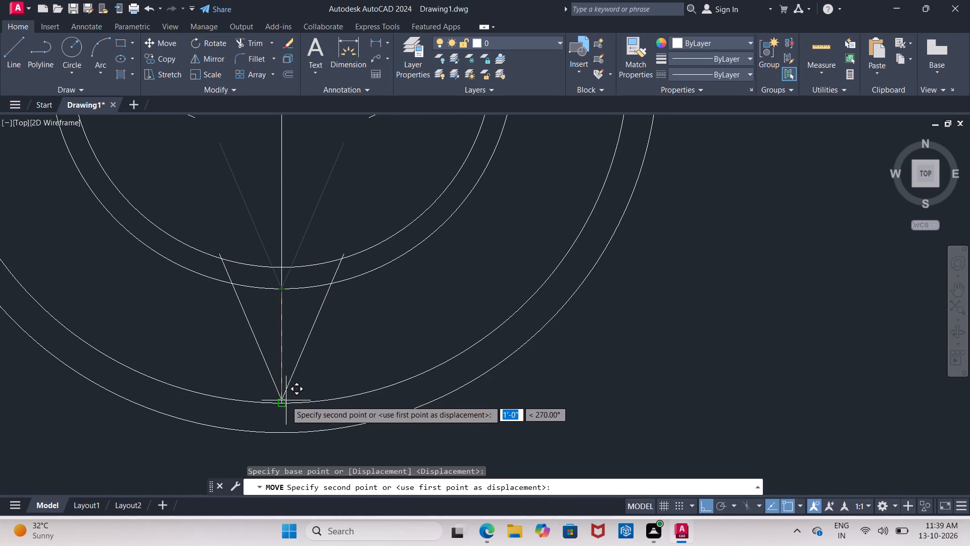
left_click(284, 404)
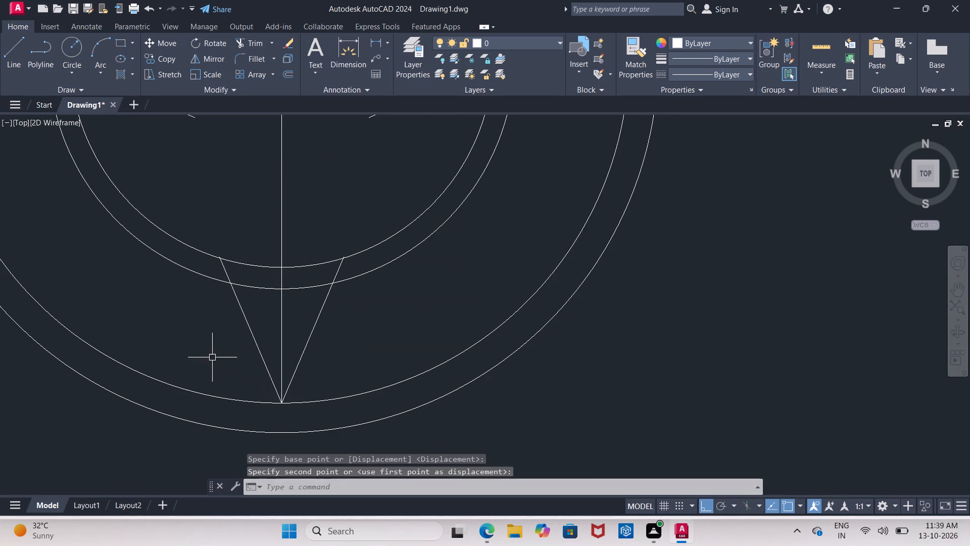
Move the left arrow by its tip outward to the horizontal cross line's left end.
middle_click_drag(212, 357, 275, 430)
scroll(275, 430, "down", 2)
scroll(248, 313, "up", 1)
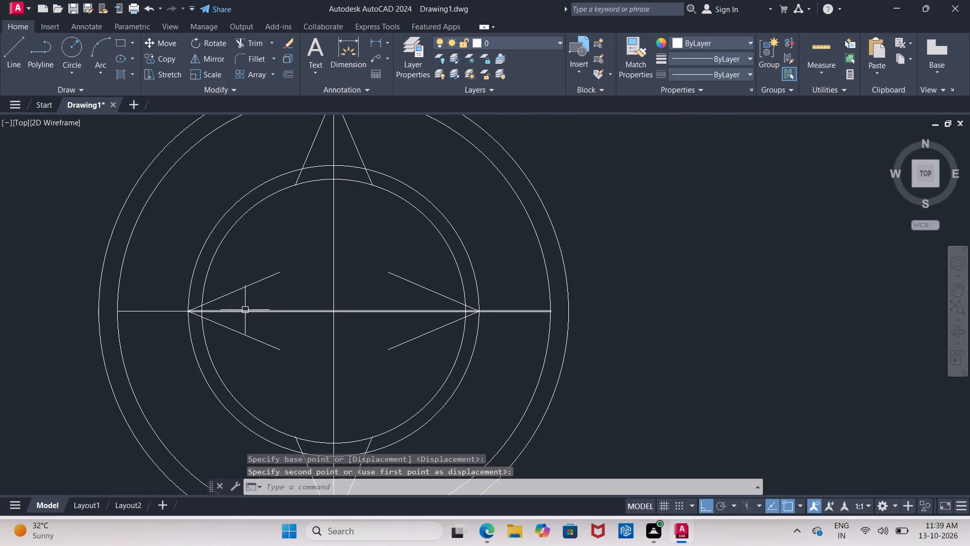
left_click(239, 290)
left_click(238, 334)
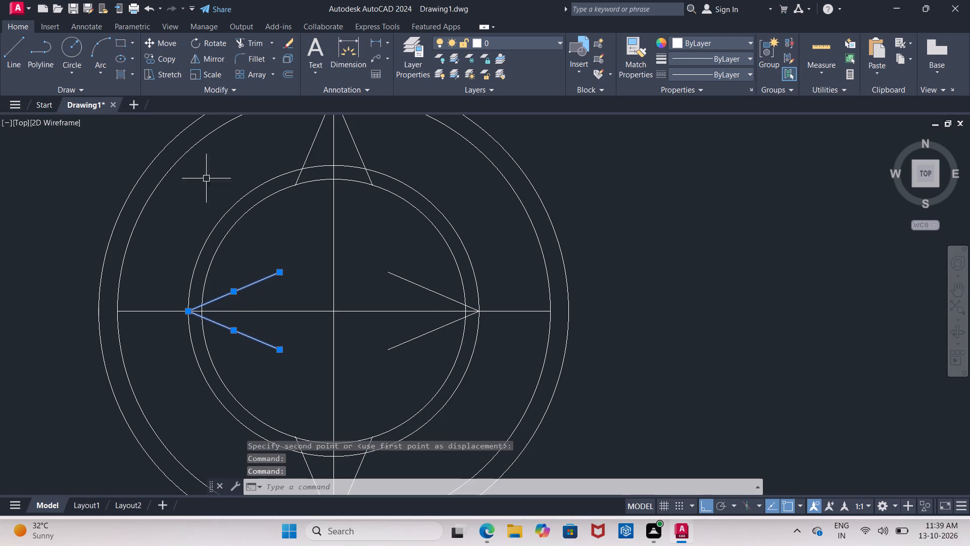
left_click(173, 47)
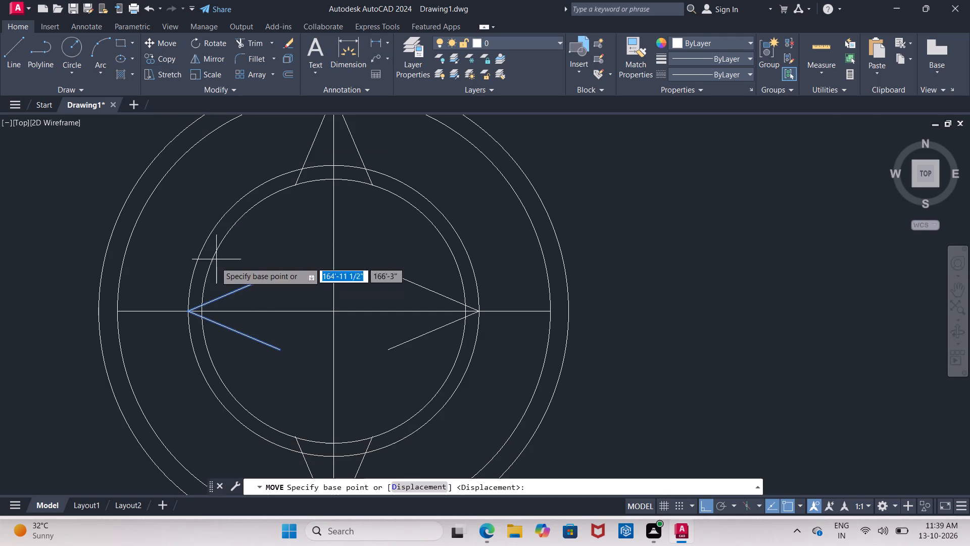
scroll(183, 306, "up", 2)
left_click(193, 323)
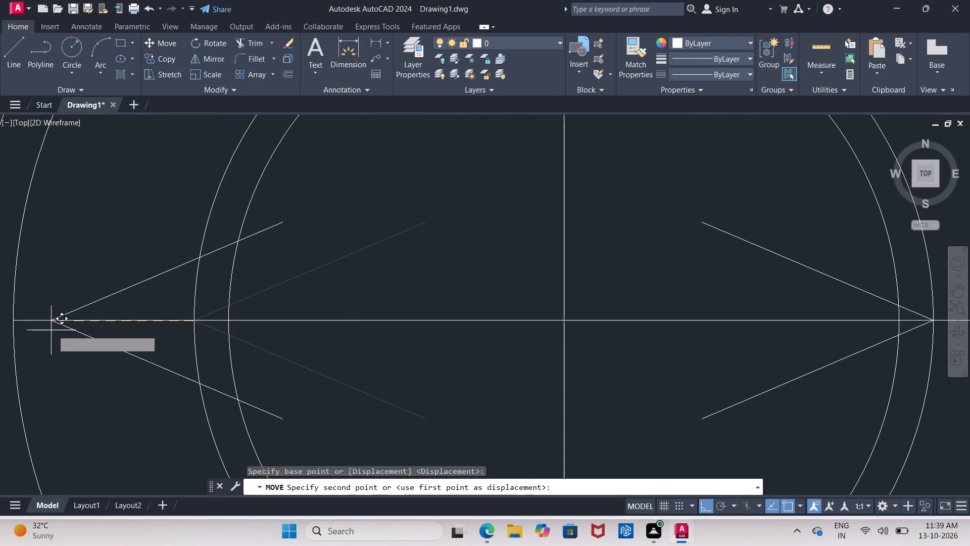
left_click(13, 329)
Move the right arrow by its tip outward to the horizontal cross line's right end.
scroll(285, 343, "down", 2)
middle_click_drag(313, 342, 133, 278)
left_click(286, 245)
left_click(289, 242)
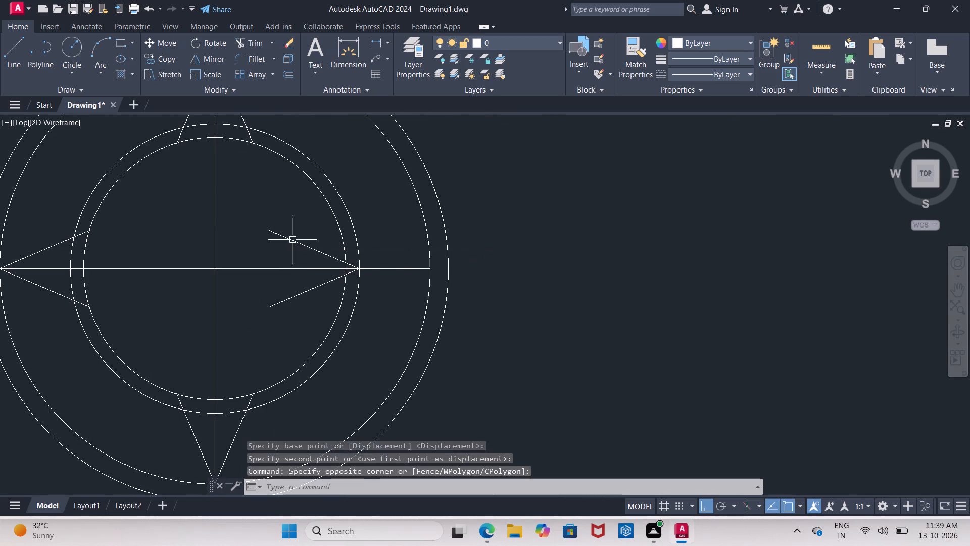
left_click(293, 240)
left_click(302, 294)
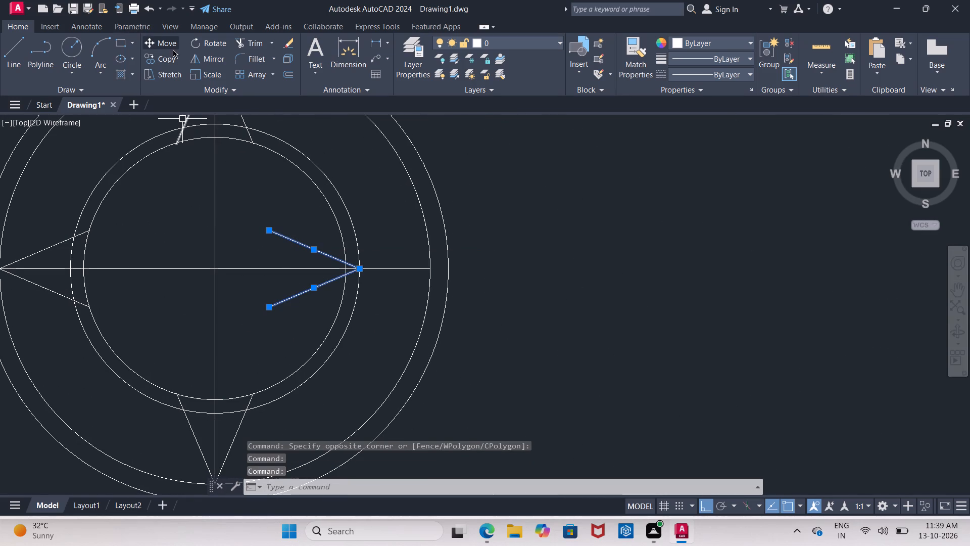
left_click(171, 48)
left_click(357, 270)
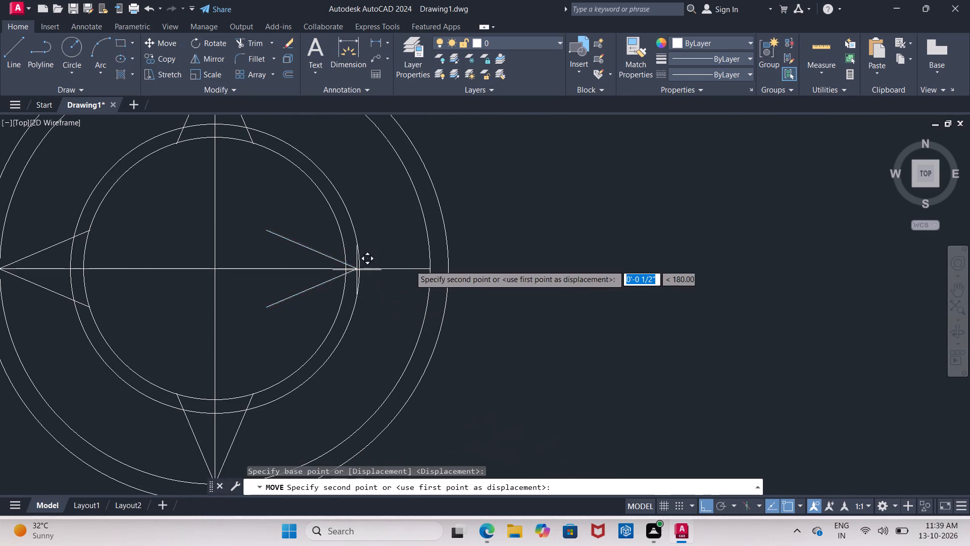
left_click(428, 265)
Draw a small circle with a radius of about 6" centred on the intersection of the compass cross lines.
scroll(388, 290, "down", 2)
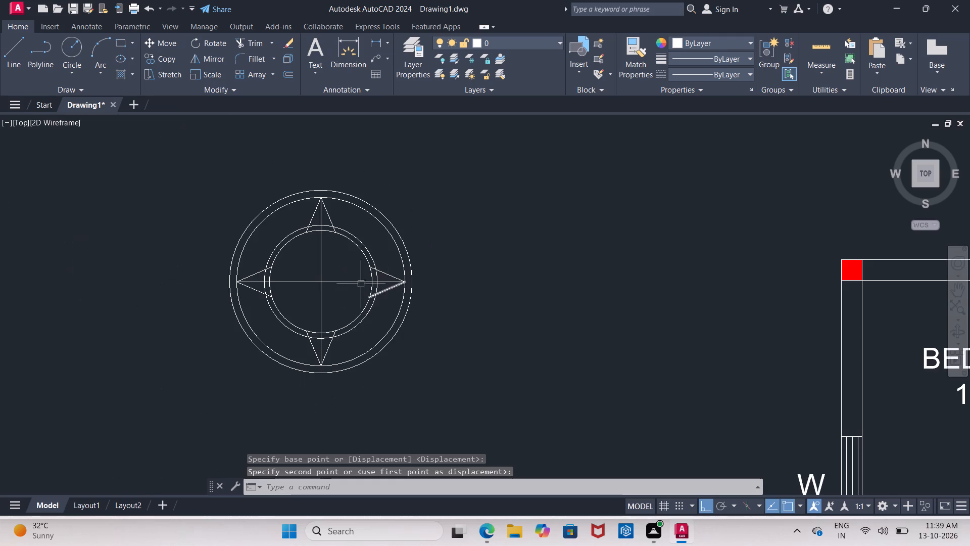
scroll(309, 246, "up", 2)
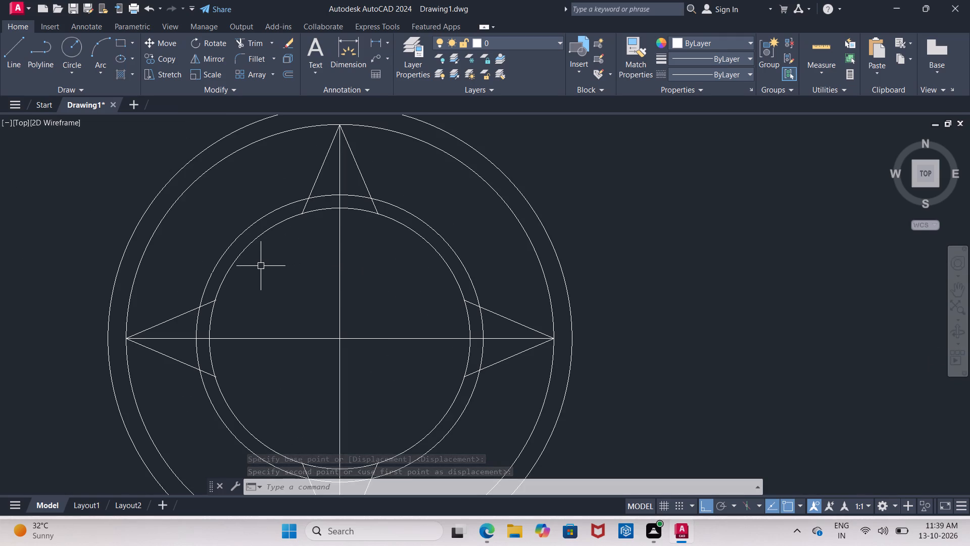
middle_click_drag(275, 278, 255, 265)
scroll(255, 265, "down", 1)
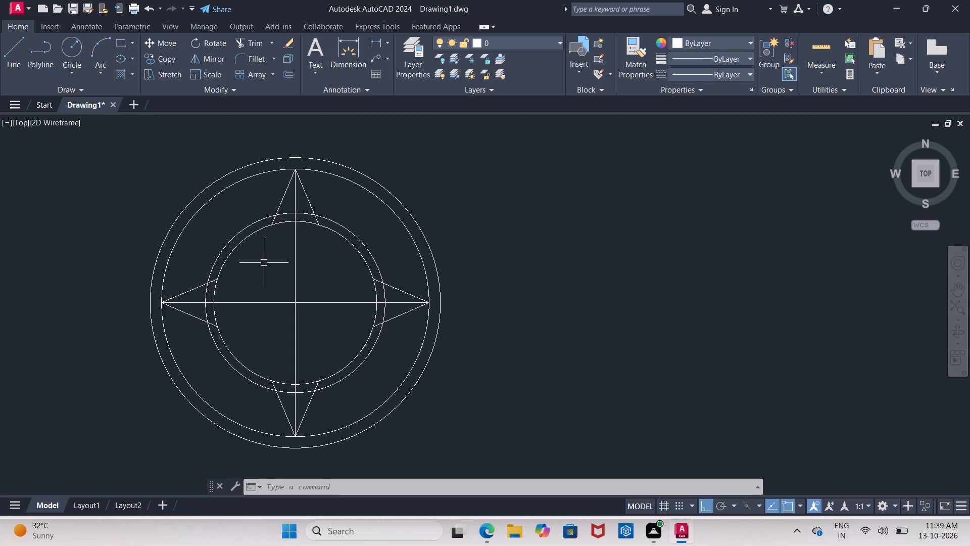
key("Escape")
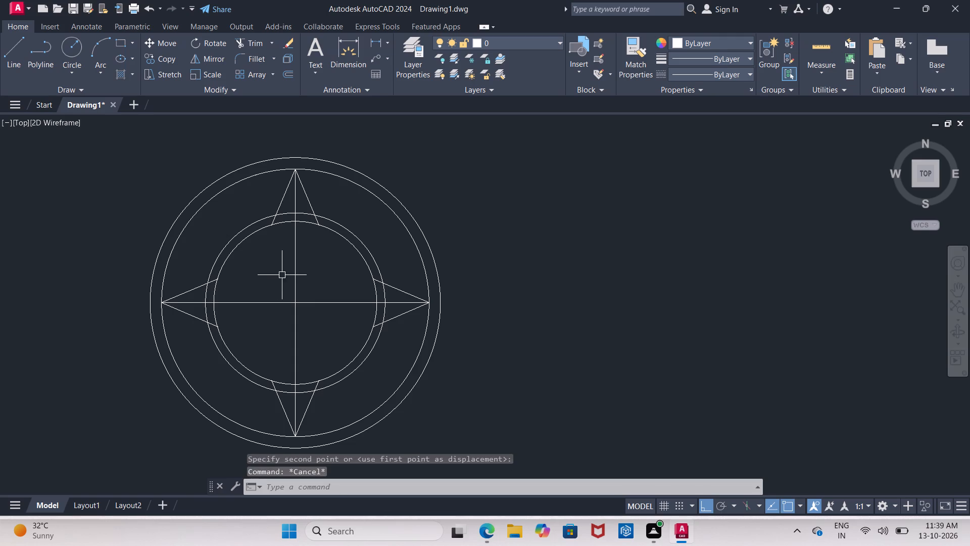
left_click(74, 48)
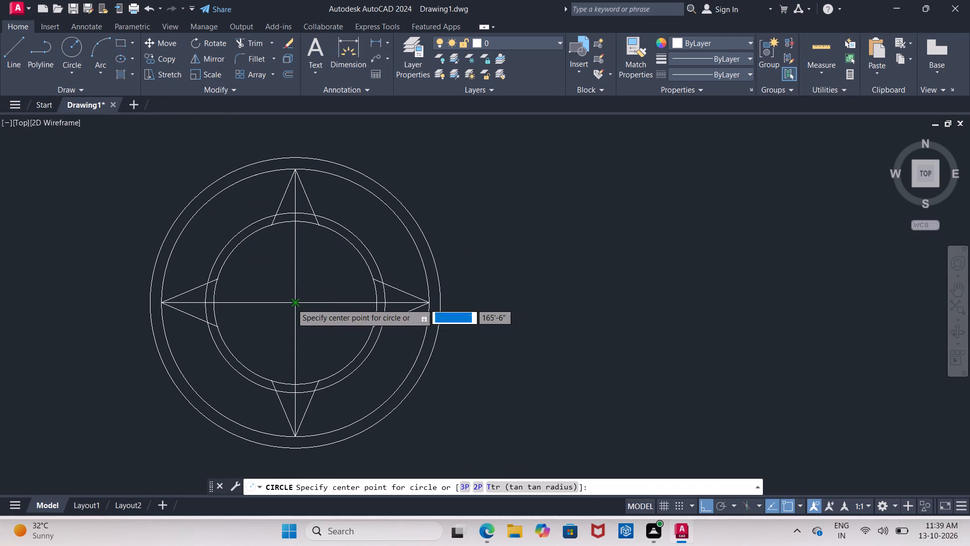
left_click(292, 303)
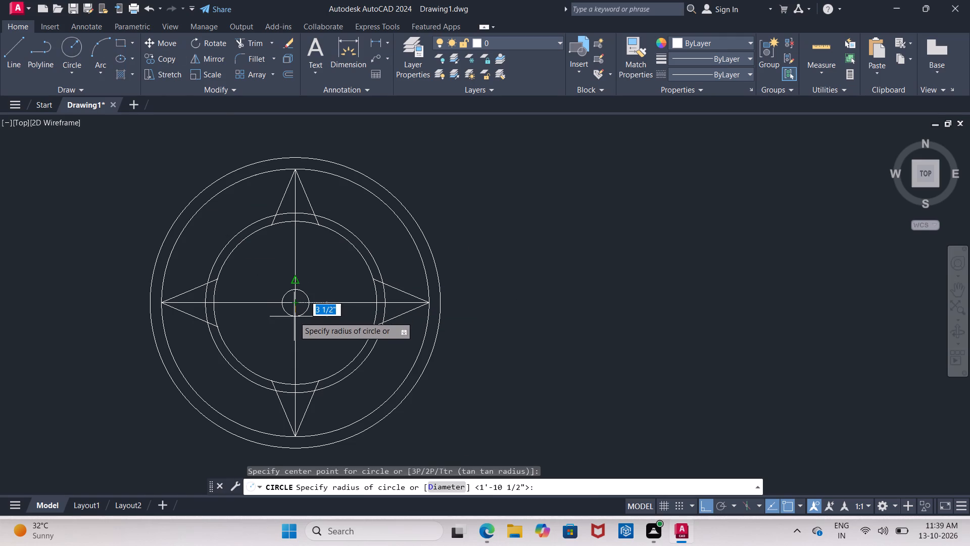
left_click(295, 324)
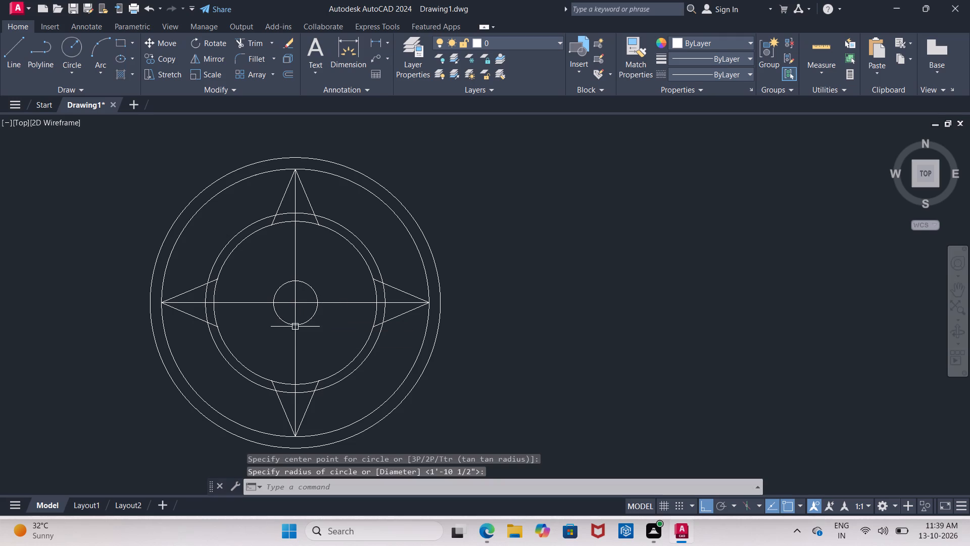
With Ortho off, move the small circle by its centre into the upper-left quadrant inside the inner rings.
left_click(303, 284)
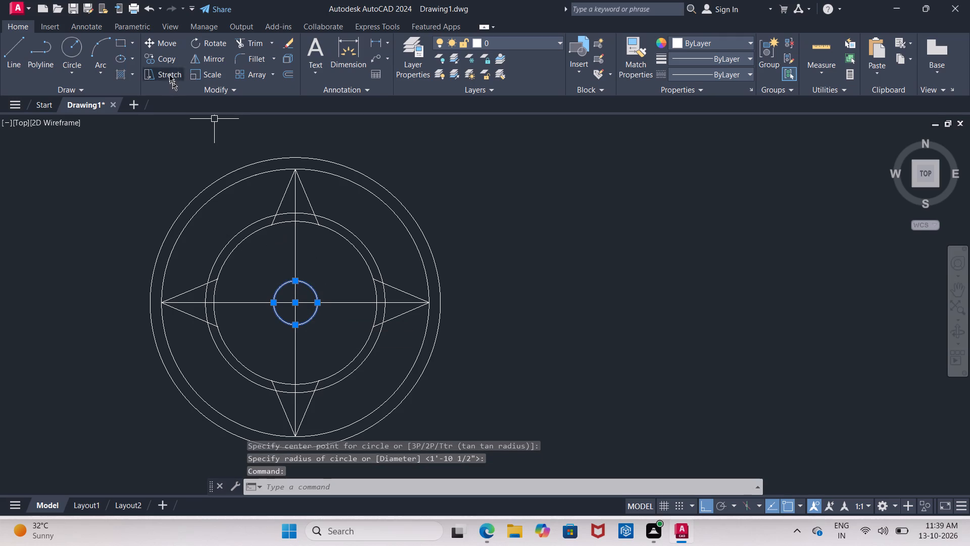
left_click(168, 44)
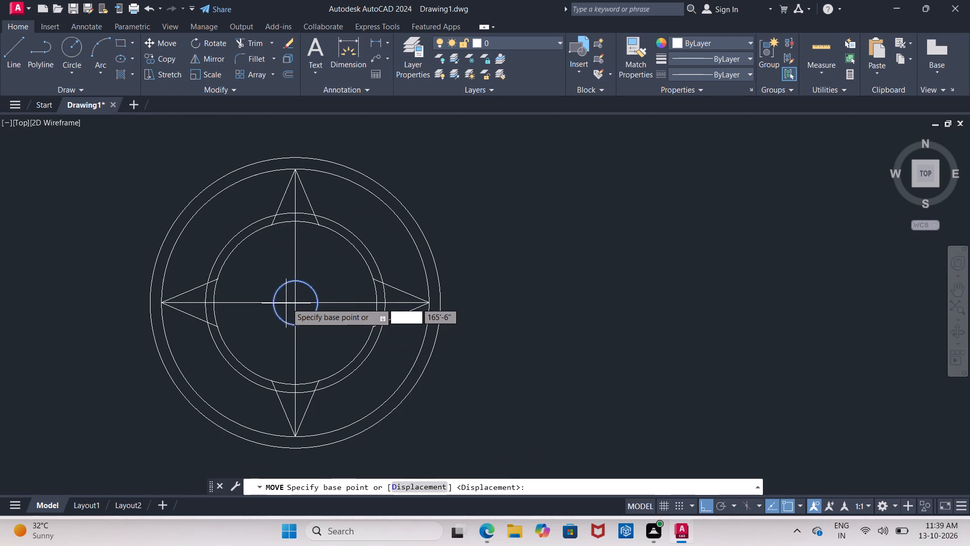
left_click_drag(297, 302, 291, 297)
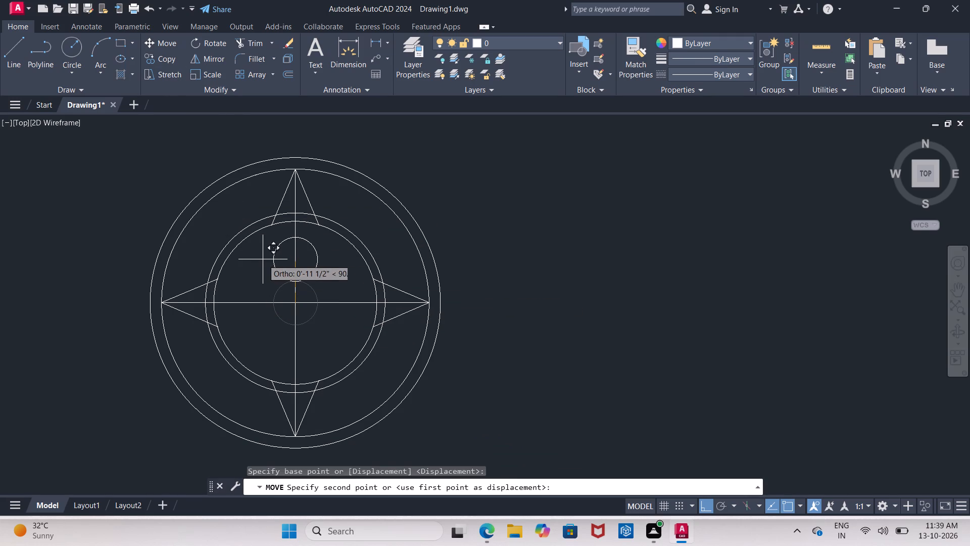
left_click(702, 507)
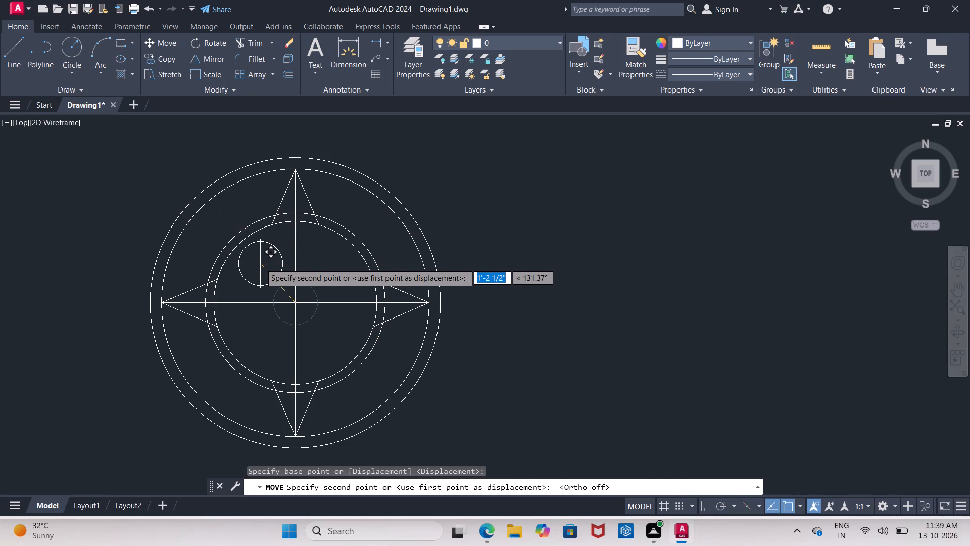
left_click(263, 265)
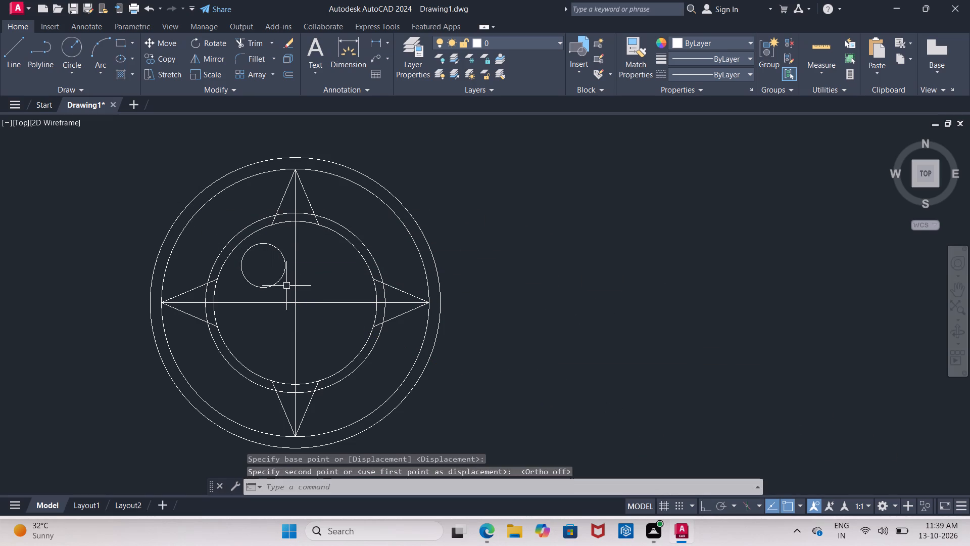
Copy the upper-left small circle into the other three quadrants, using Ortho for the upper-right and lower-left copies.
left_click(260, 245)
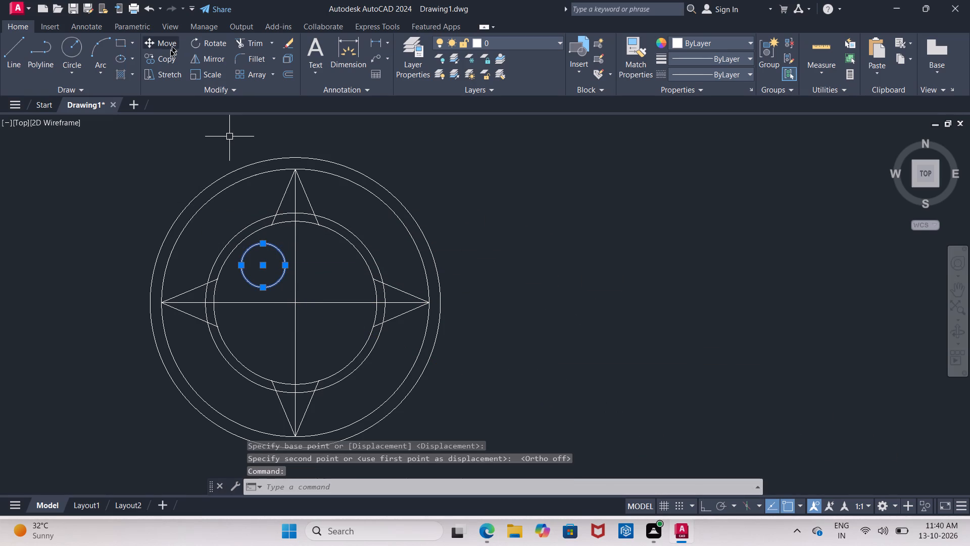
left_click(169, 57)
left_click(267, 268)
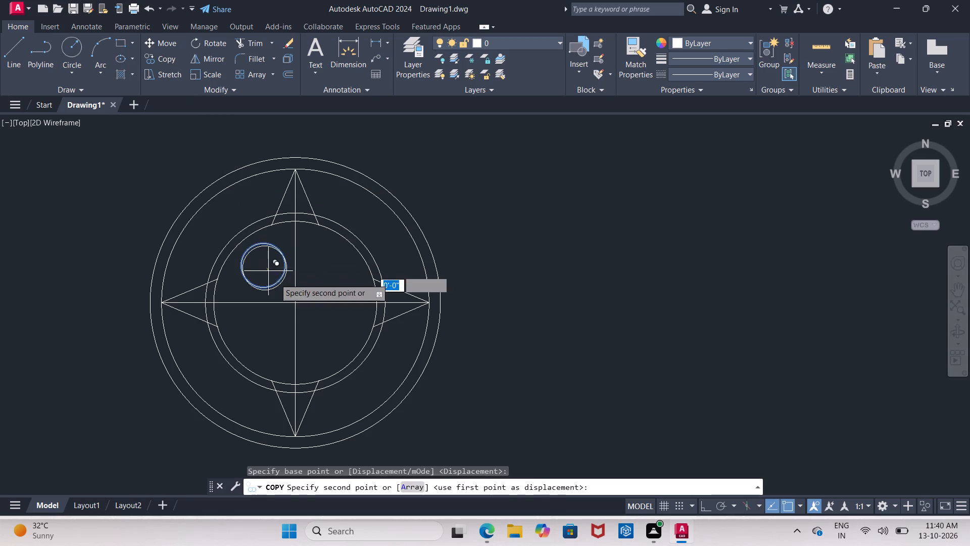
left_click(333, 336)
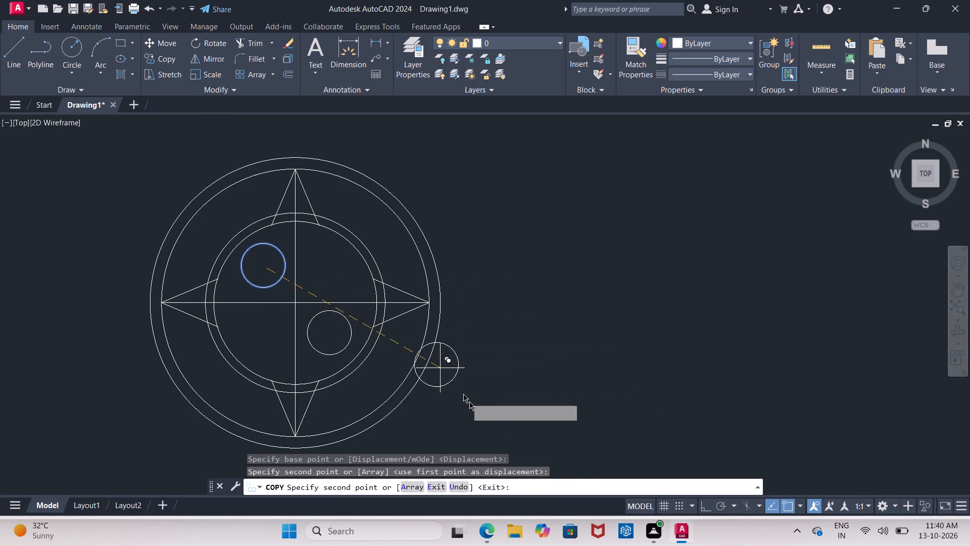
left_click_drag(704, 508, 698, 497)
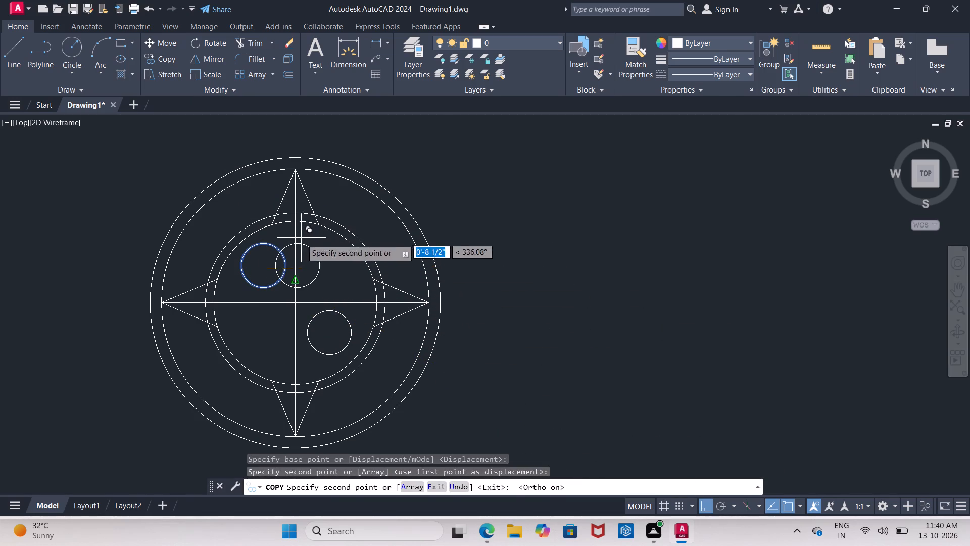
left_click(331, 262)
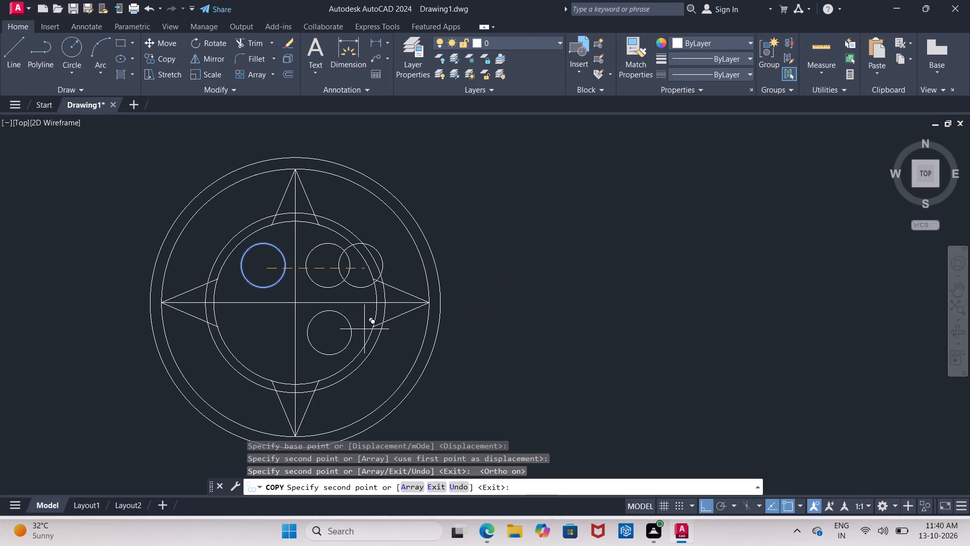
left_click(702, 500)
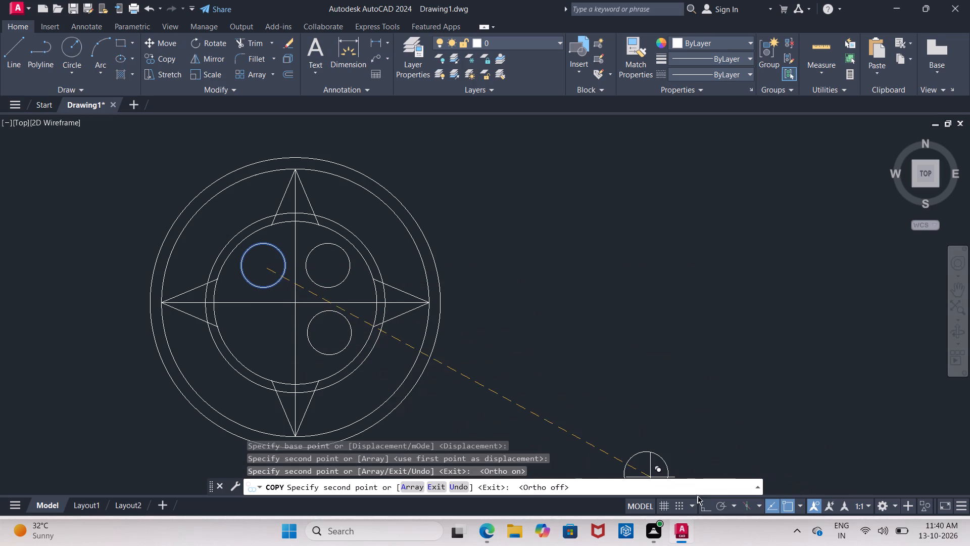
left_click_drag(702, 503, 687, 488)
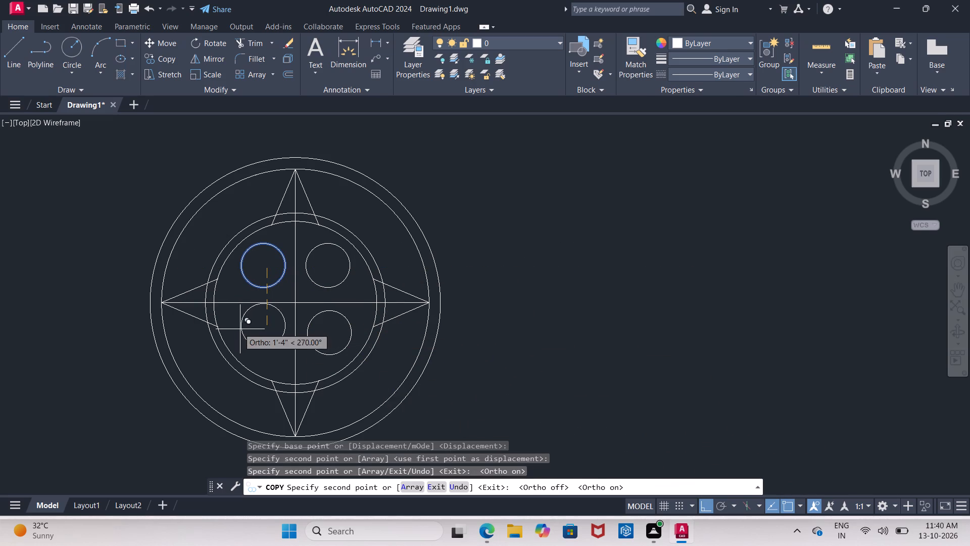
left_click(245, 336)
key("Escape")
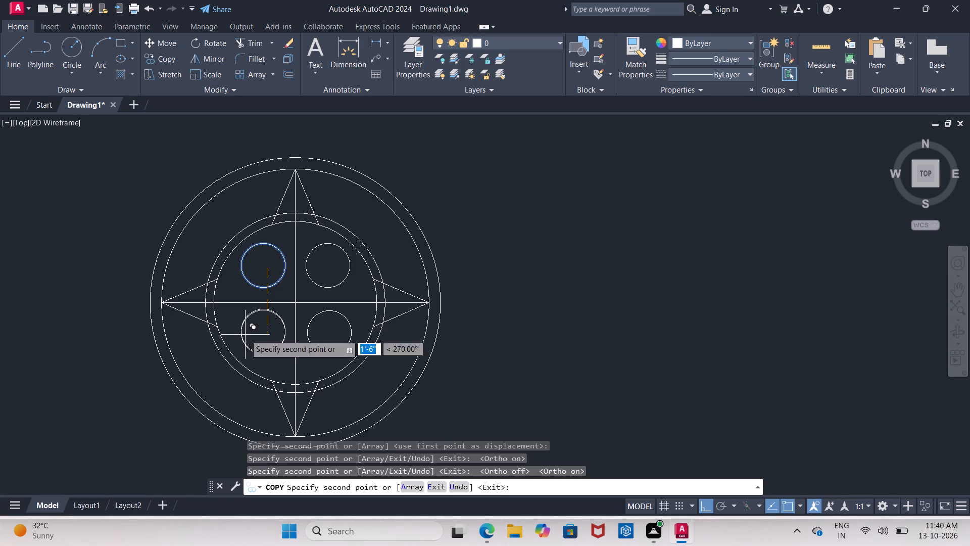
Draw a circle with a radius of about 6" centred on the cross lines' intersection, between the four small circles.
scroll(268, 277, "down", 1)
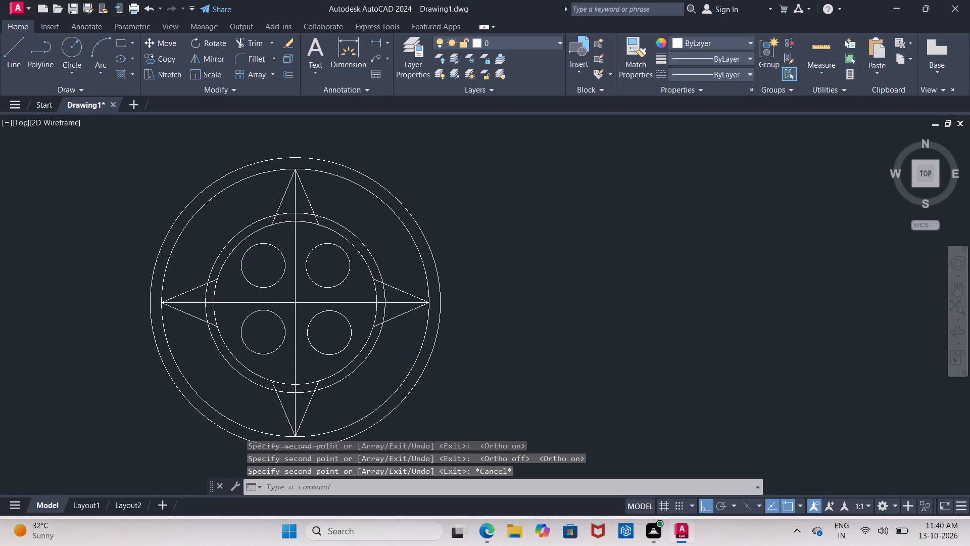
scroll(268, 277, "up", 1)
middle_click_drag(265, 272, 193, 238)
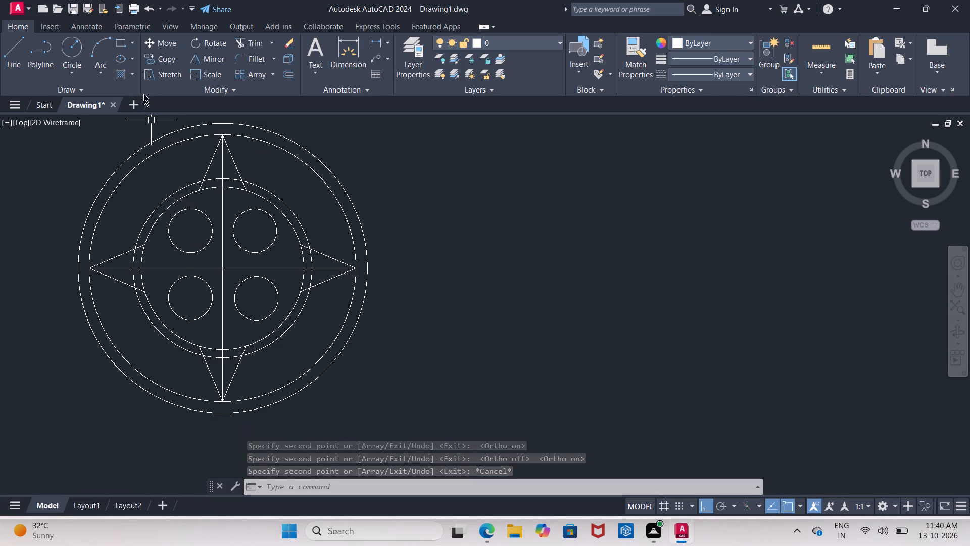
left_click(15, 53)
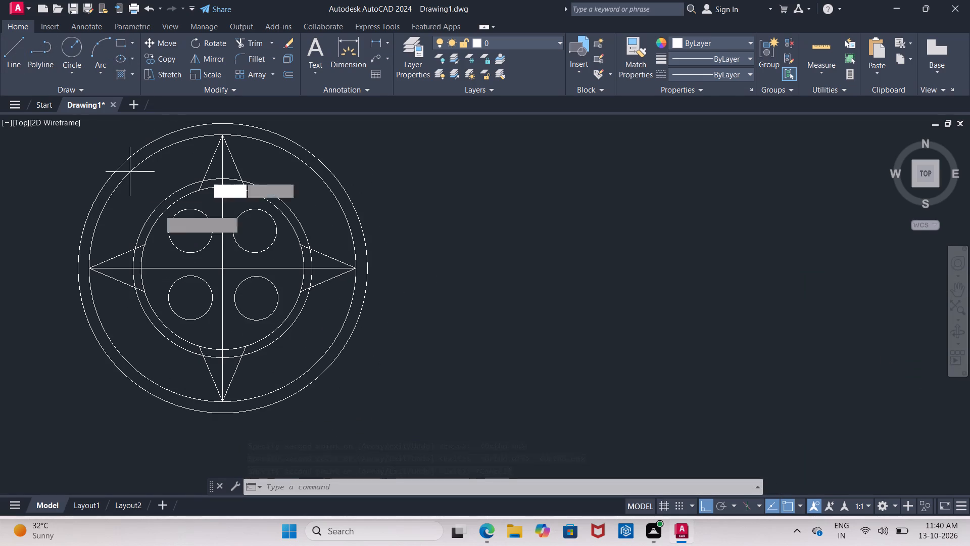
key("Escape")
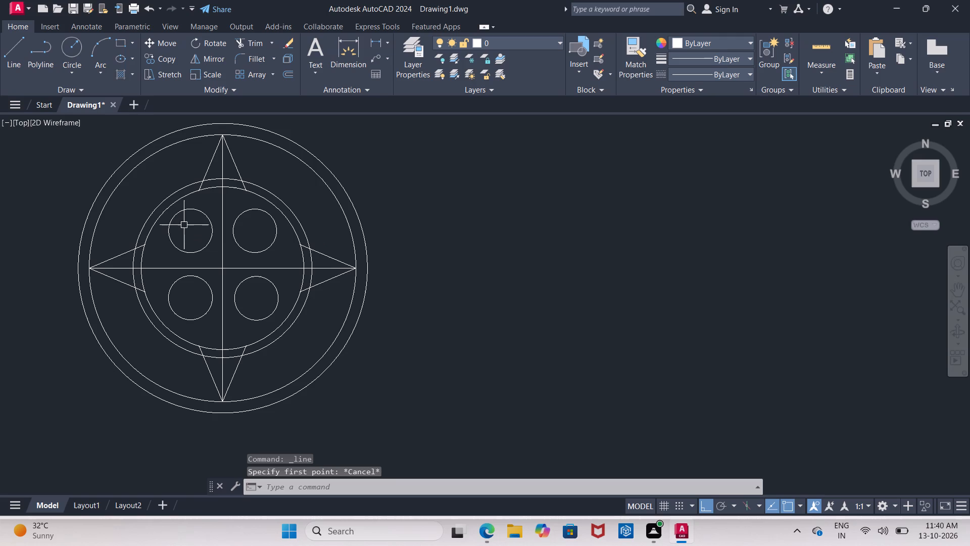
left_click(73, 44)
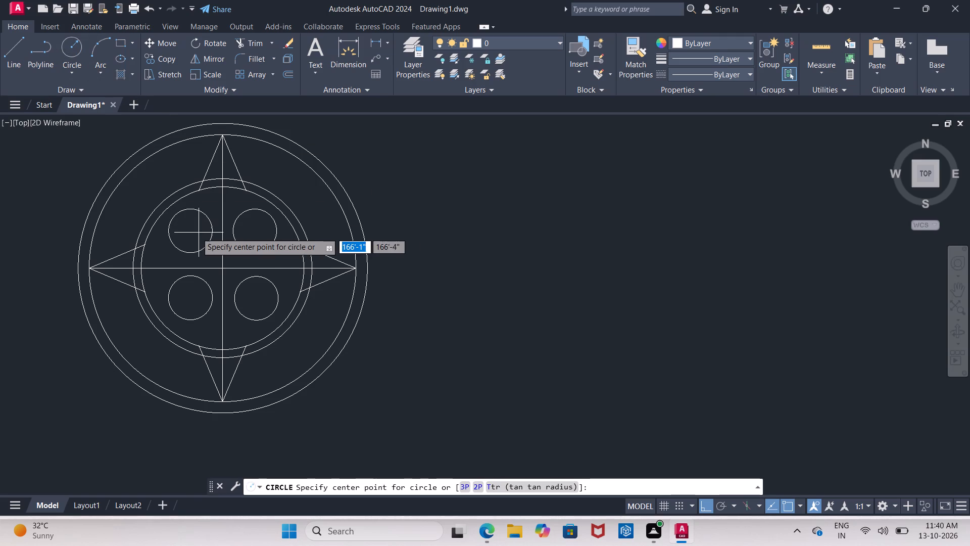
scroll(188, 233, "up", 1)
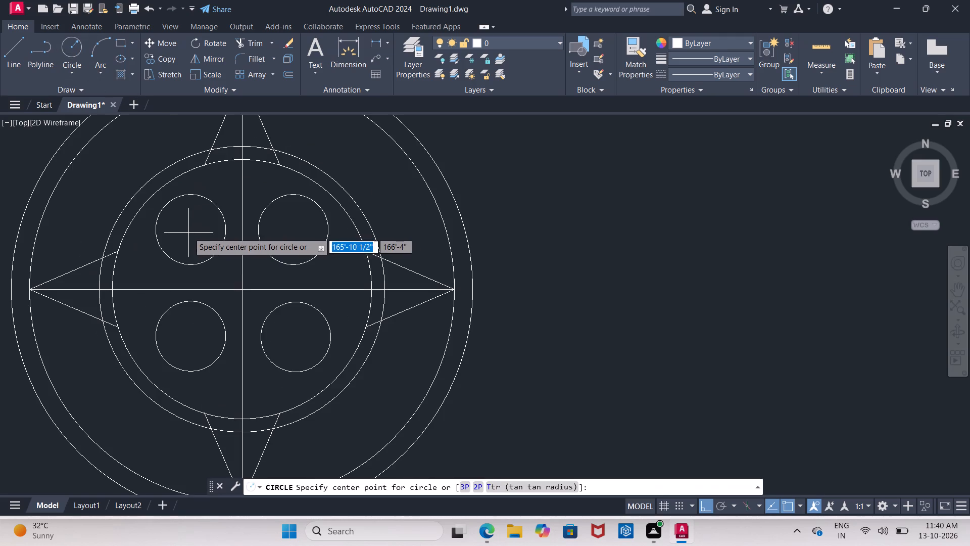
left_click(241, 290)
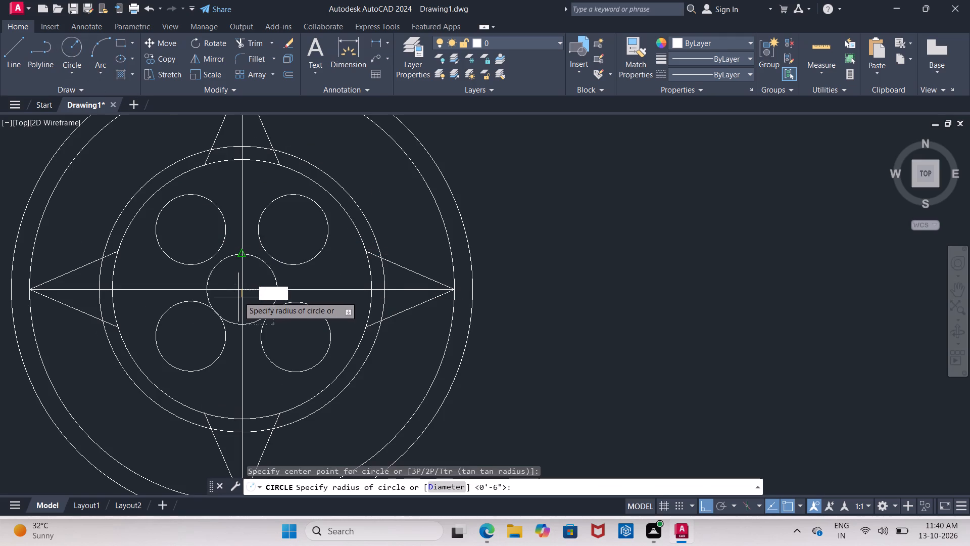
left_click(241, 299)
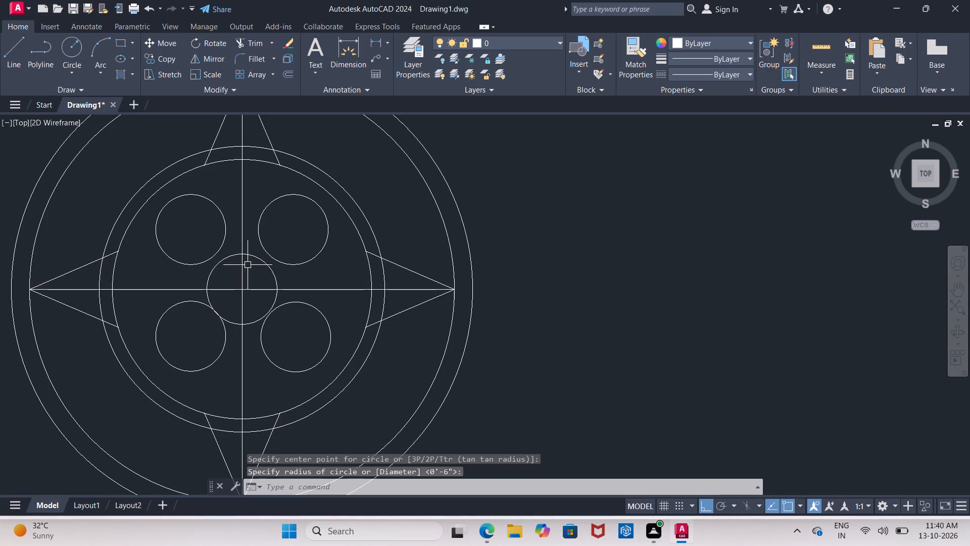
With Ortho off, move the central circle up about 6", and bring it back by its centre onto the cross lines' intersection.
left_click(233, 257)
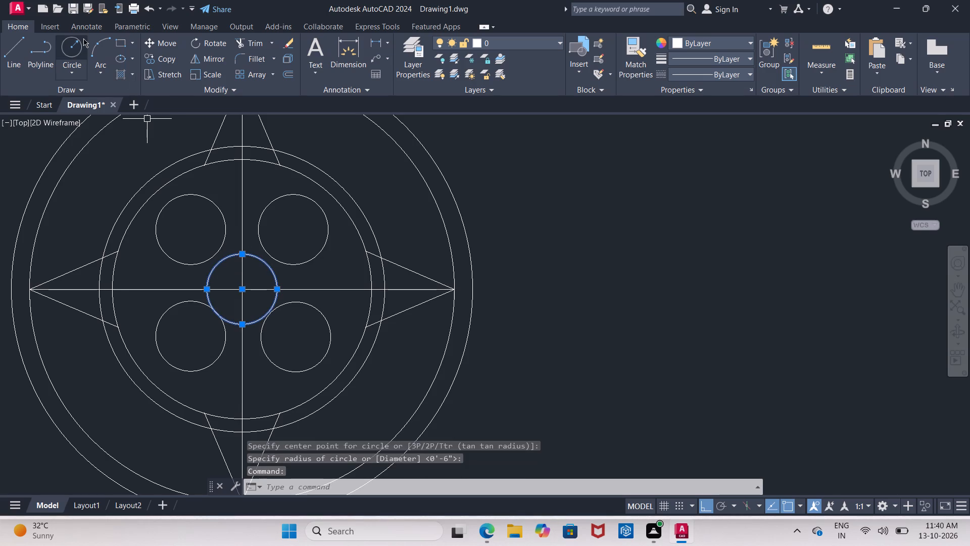
left_click(149, 44)
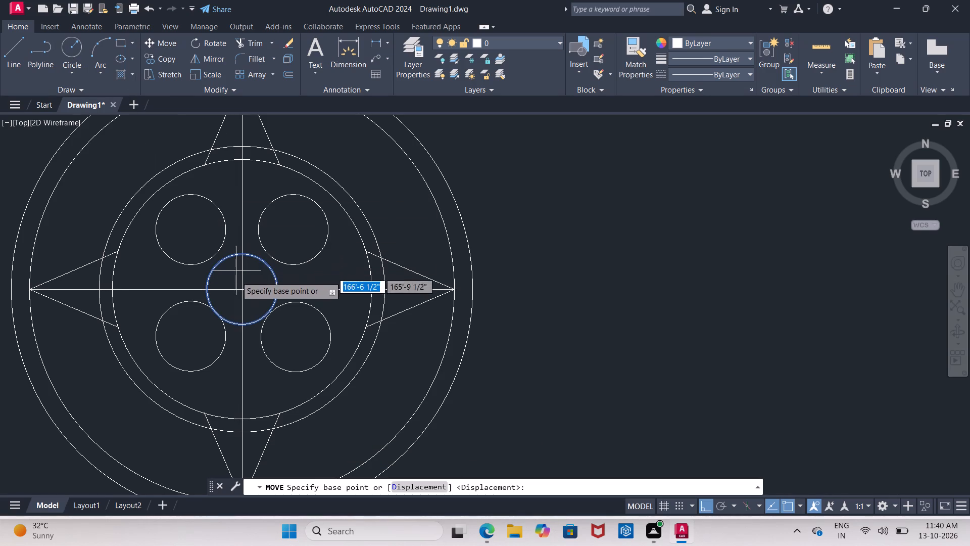
left_click(241, 293)
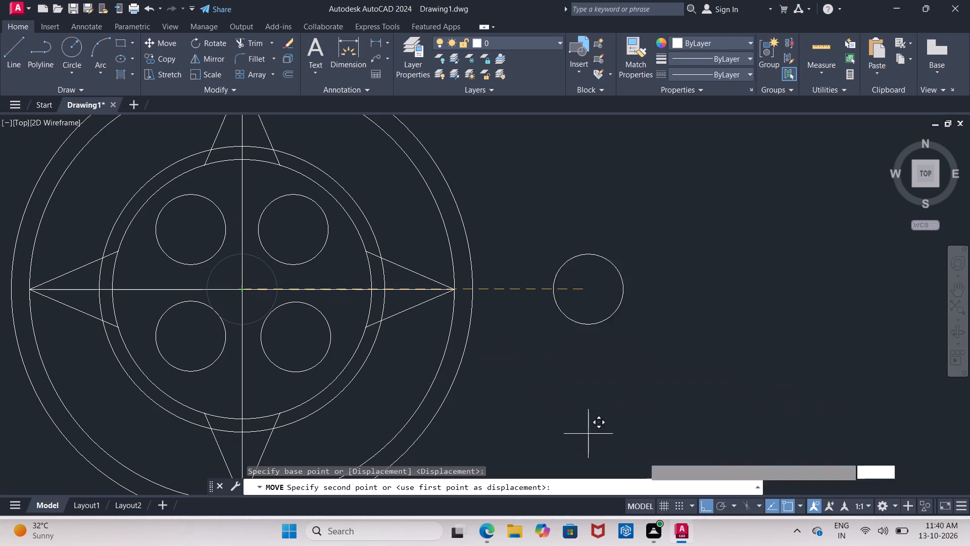
left_click(701, 507)
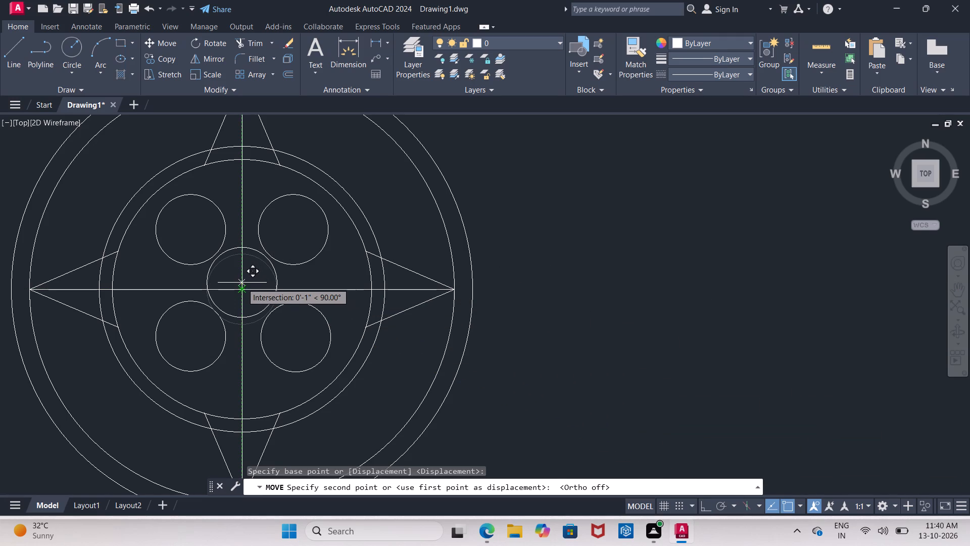
left_click(240, 283)
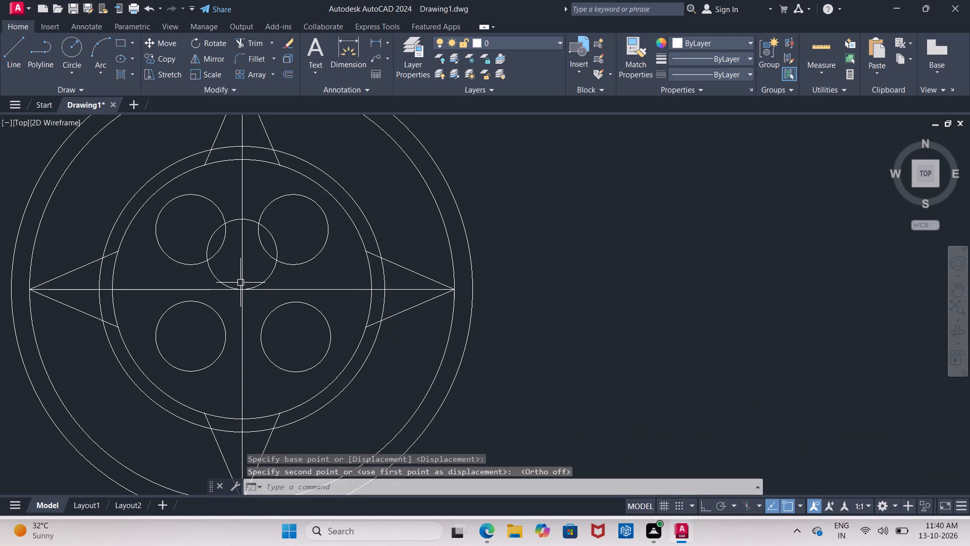
left_click(250, 221)
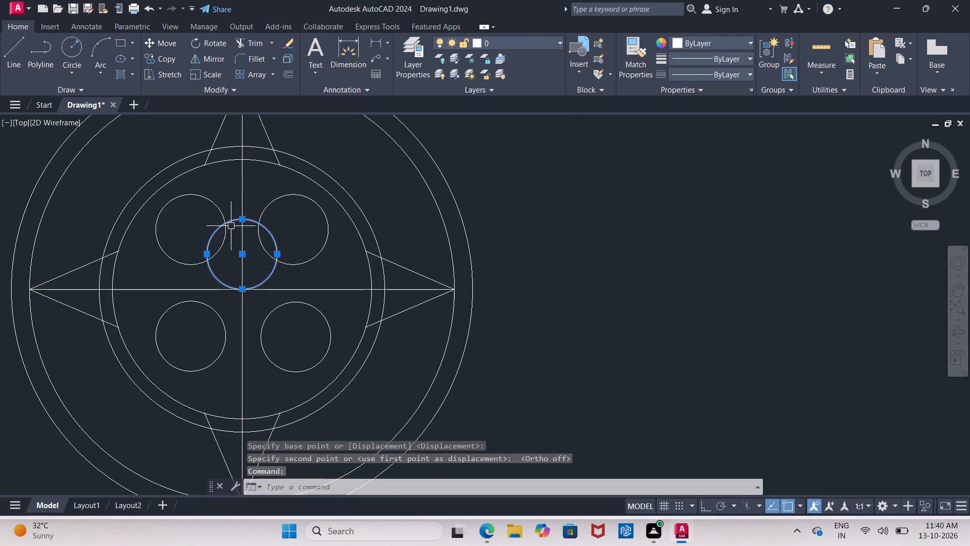
left_click(169, 46)
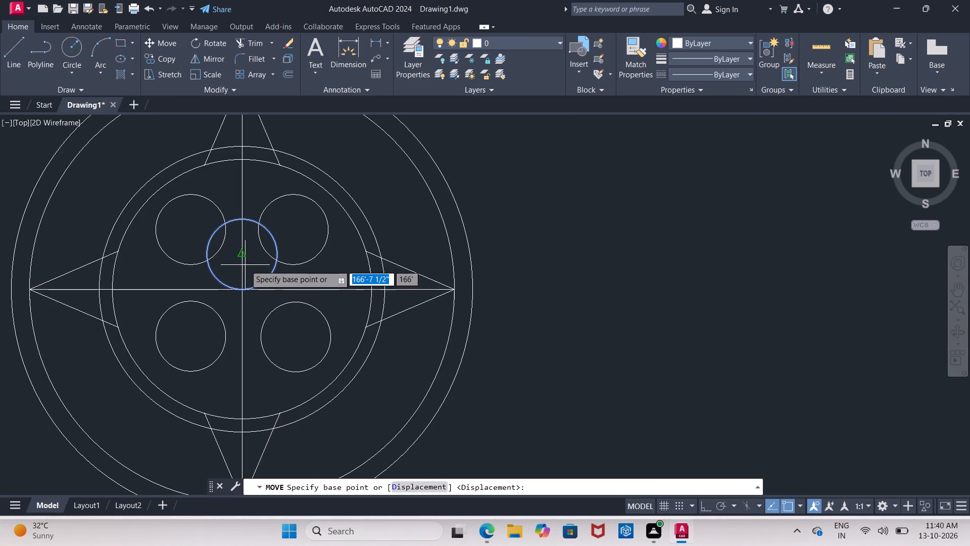
left_click(242, 259)
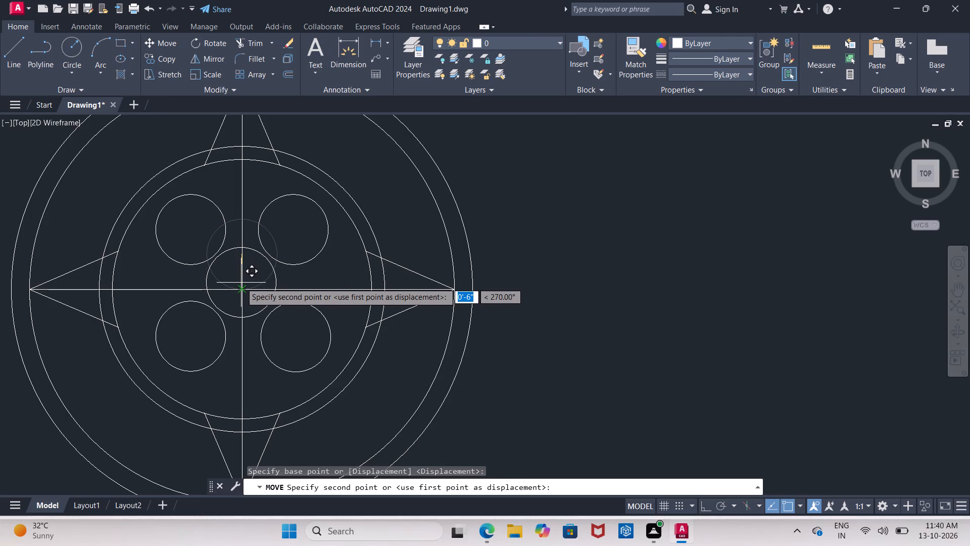
left_click(241, 283)
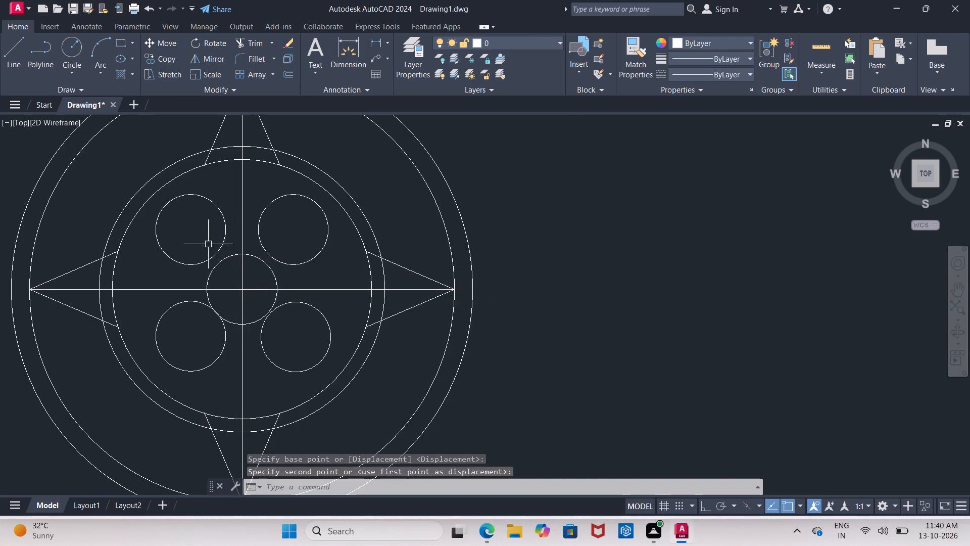
Move the upper-left small circle about 1 1/2" diagonally inward so it meets the central circle.
scroll(208, 242, "up", 1)
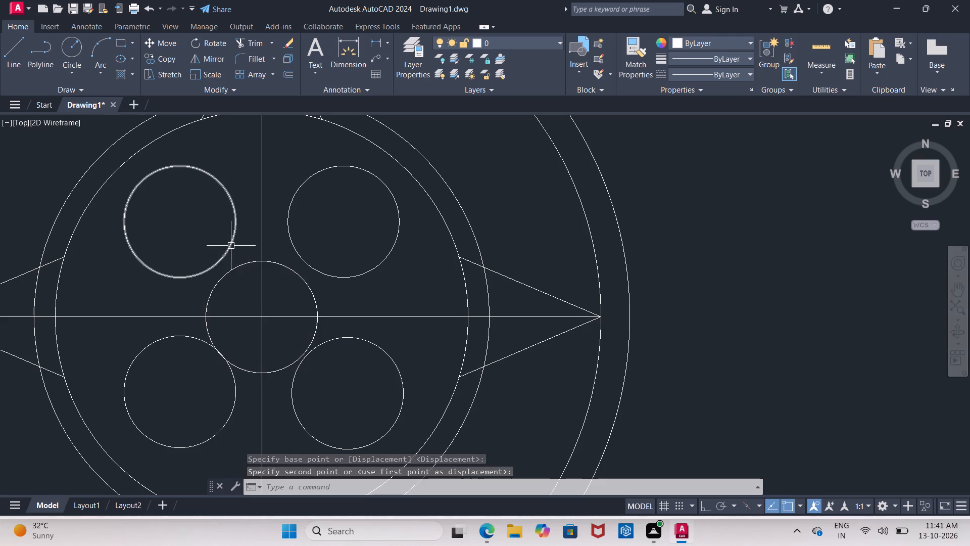
left_click(231, 246)
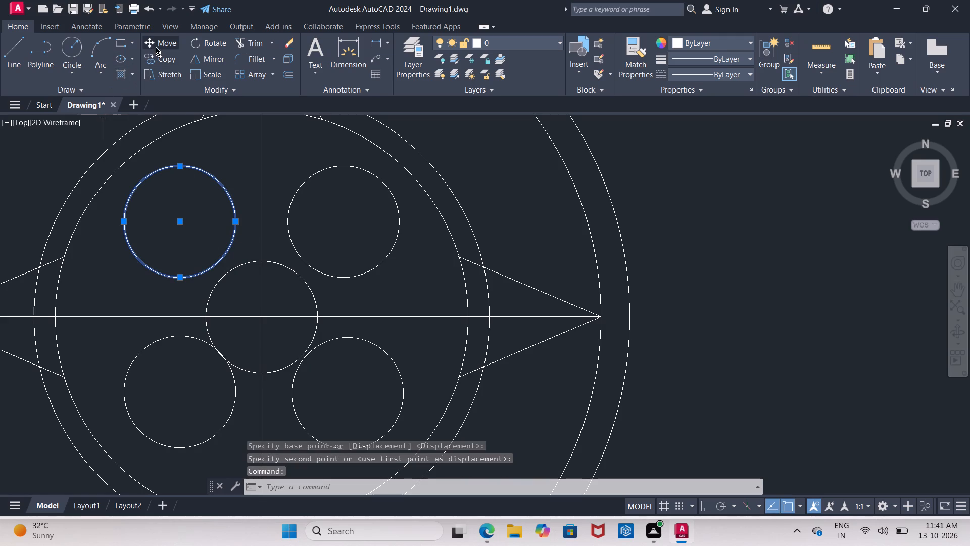
left_click(156, 41)
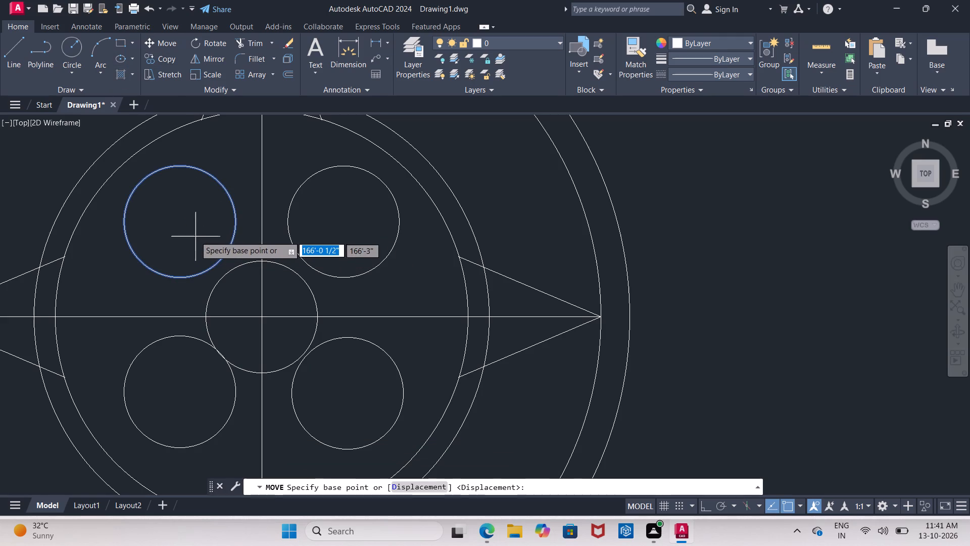
left_click(195, 236)
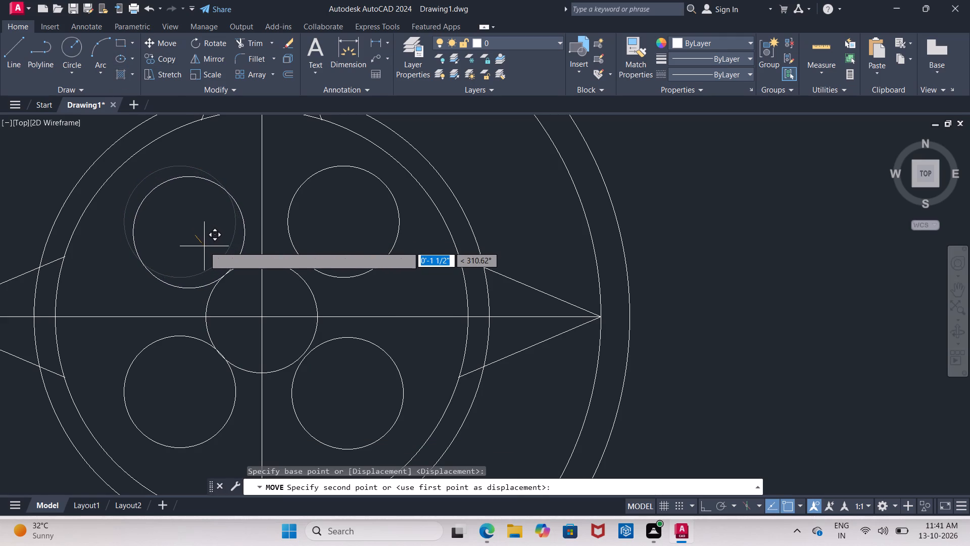
left_click(204, 246)
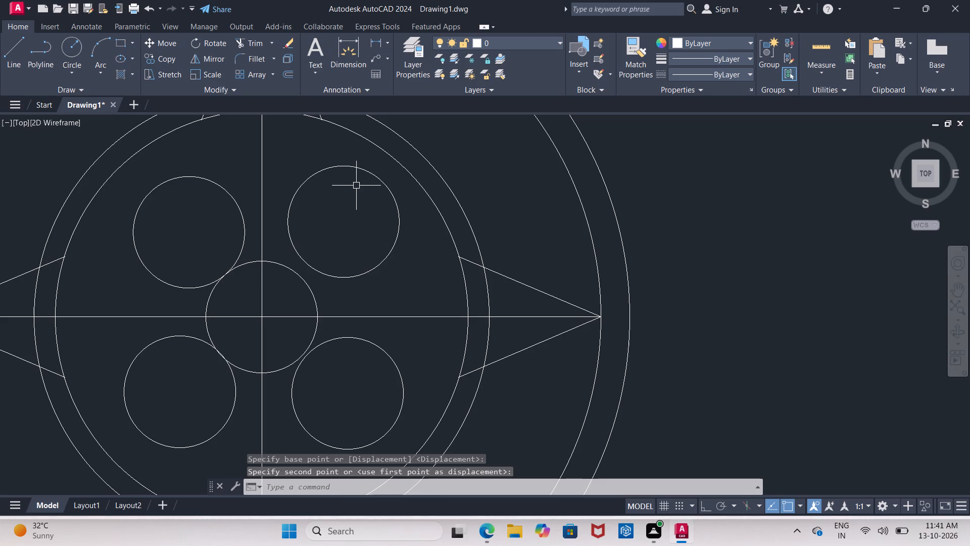
Move the upper-right small circle slightly down and inward toward the edge of the central circle.
left_click(354, 168)
left_click(171, 46)
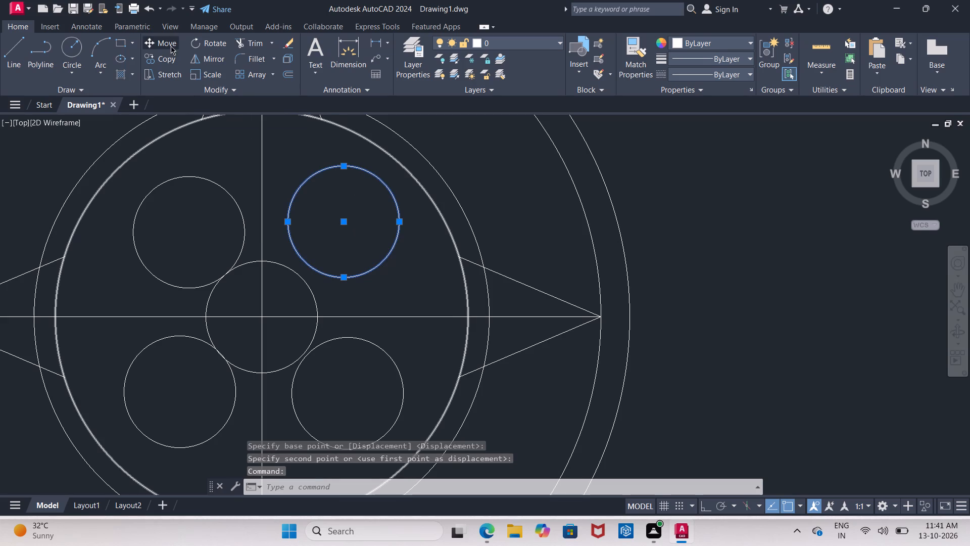
left_click(339, 224)
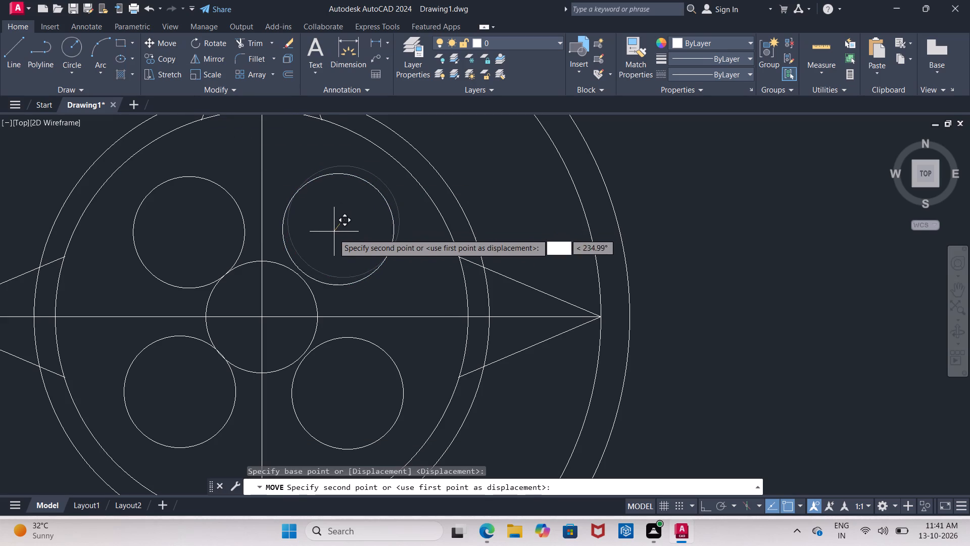
left_click(332, 236)
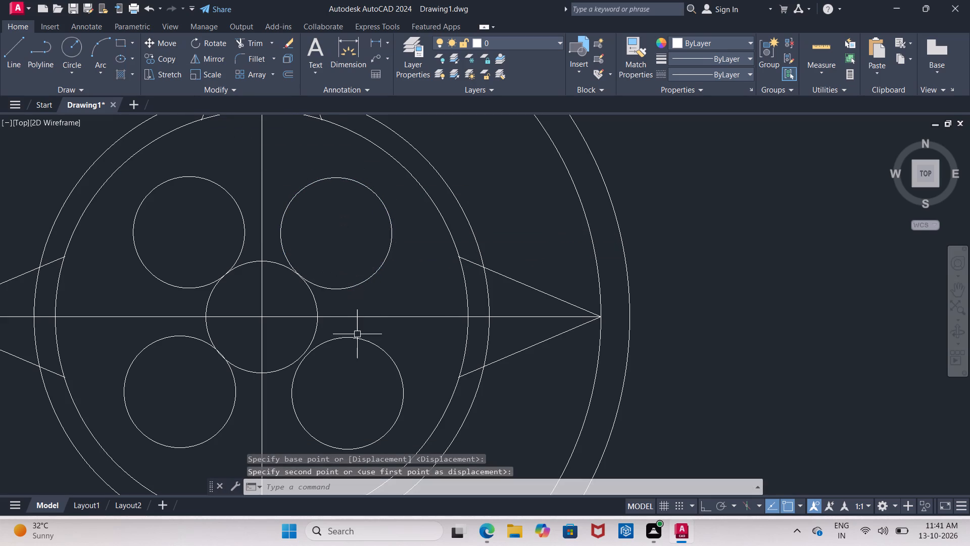
Move the lower-right small circle about 1/2" up and inward so it meets the central circle.
left_click(359, 339)
left_click(177, 48)
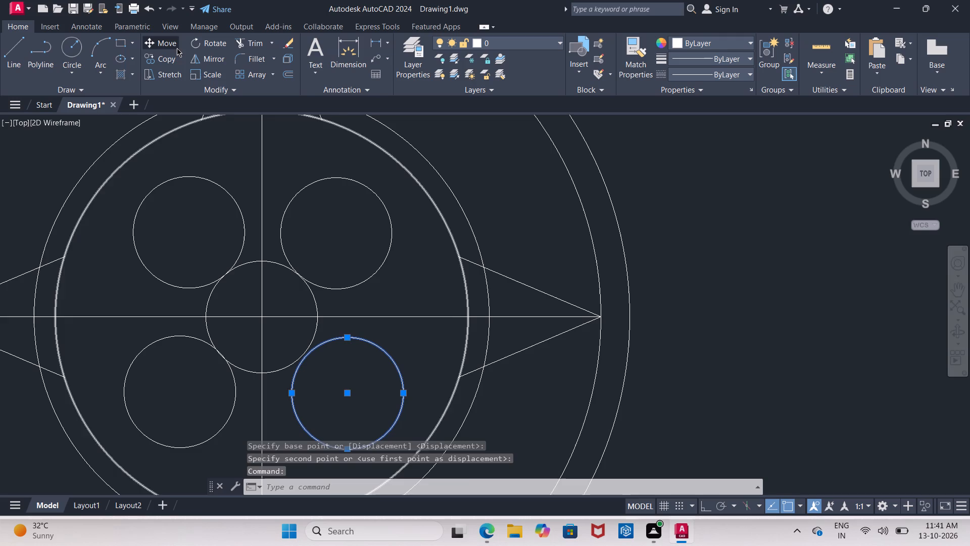
left_click(341, 396)
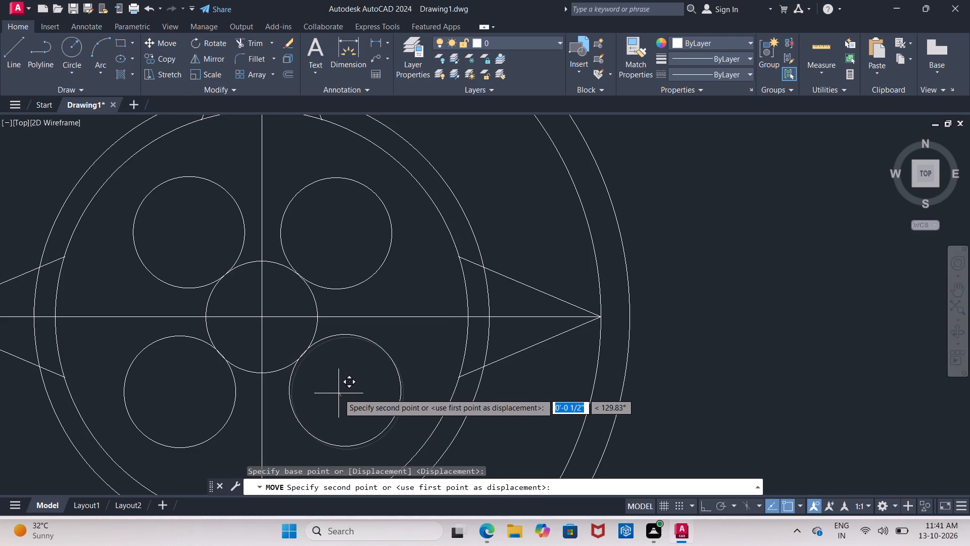
left_click(338, 393)
Trim the overlapping arc where the central circle crosses the lower-left small circle.
scroll(225, 288, "up", 4)
scroll(224, 278, "down", 4)
type("TR")
left_click(267, 321)
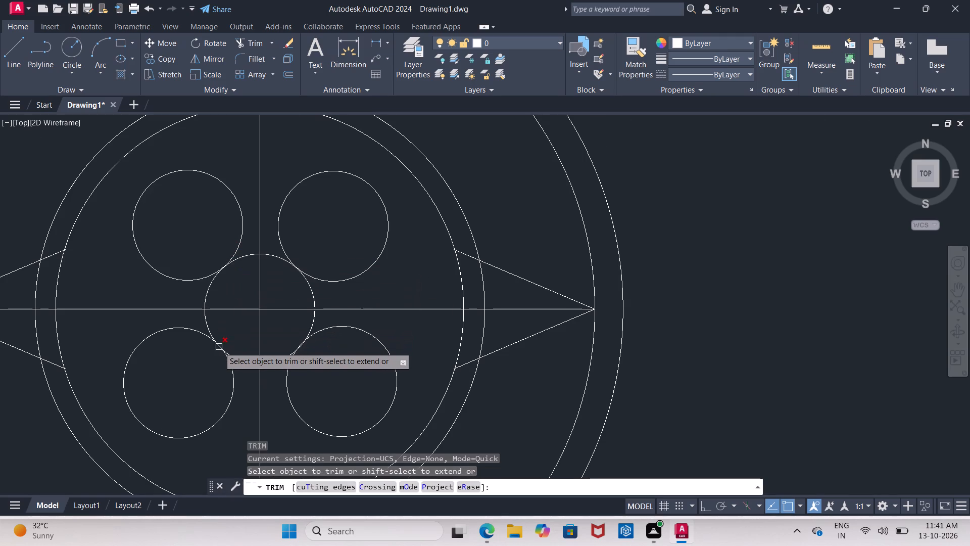
scroll(219, 347, "up", 6)
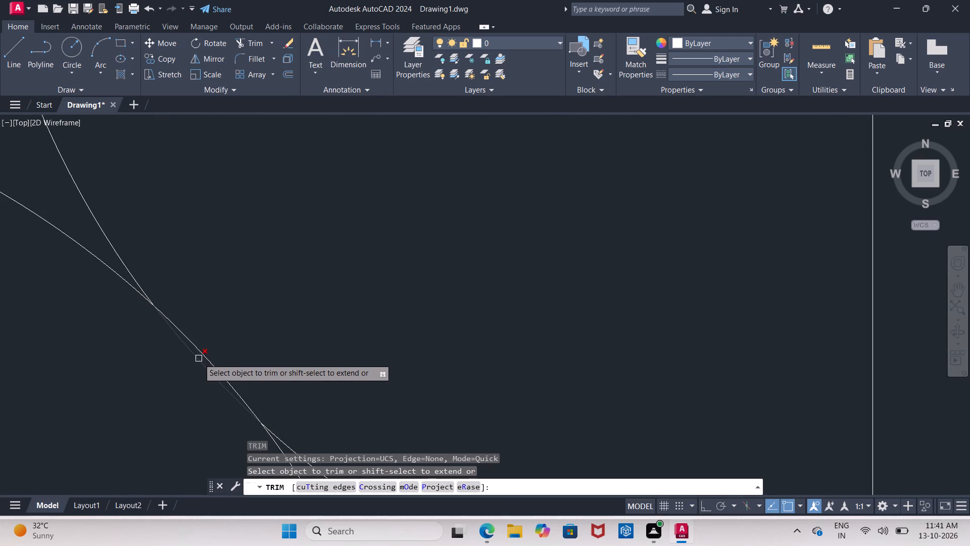
left_click(199, 358)
scroll(199, 359, "down", 3)
scroll(278, 351, "down", 2)
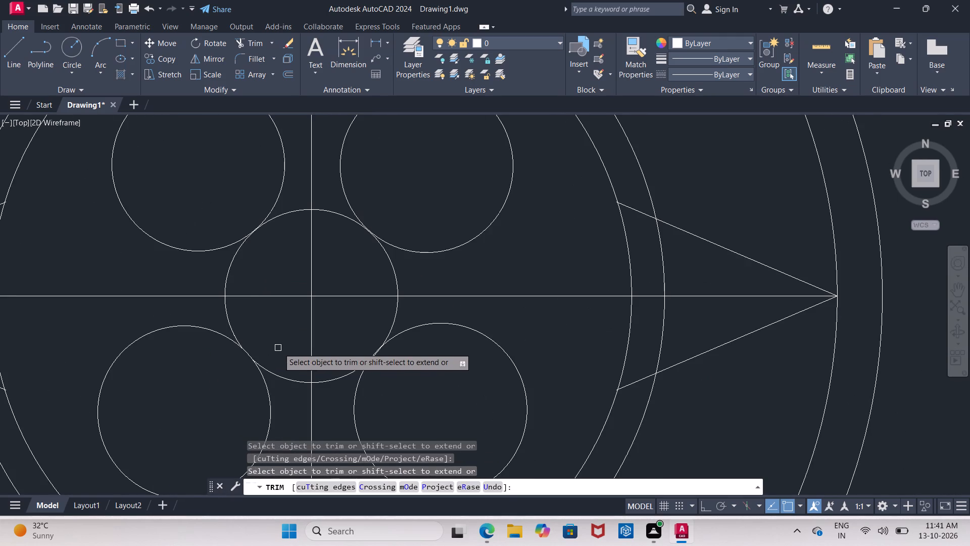
scroll(278, 345, "down", 1)
middle_click_drag(278, 345, 195, 297)
scroll(237, 315, "up", 5)
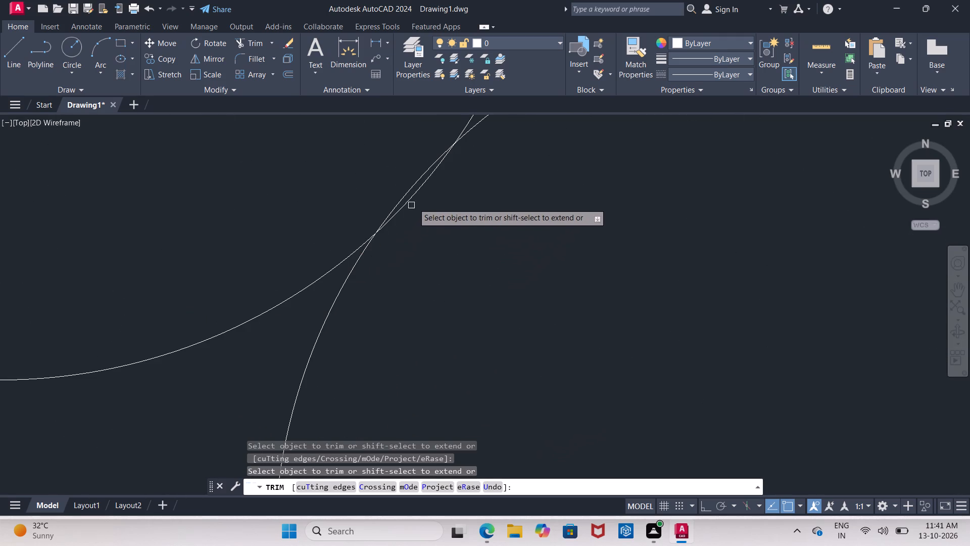
scroll(415, 199, "down", 5)
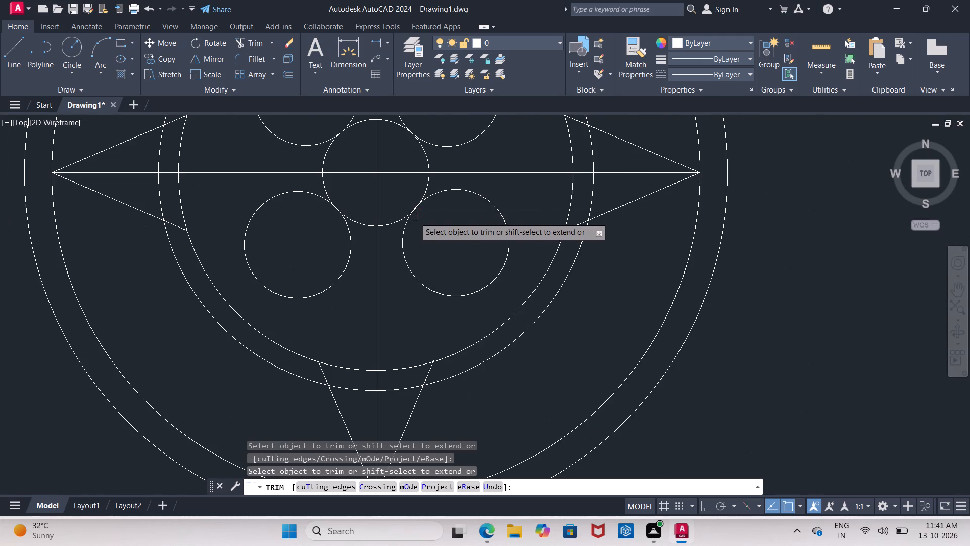
middle_click_drag(453, 163, 404, 232)
scroll(379, 197, "up", 5)
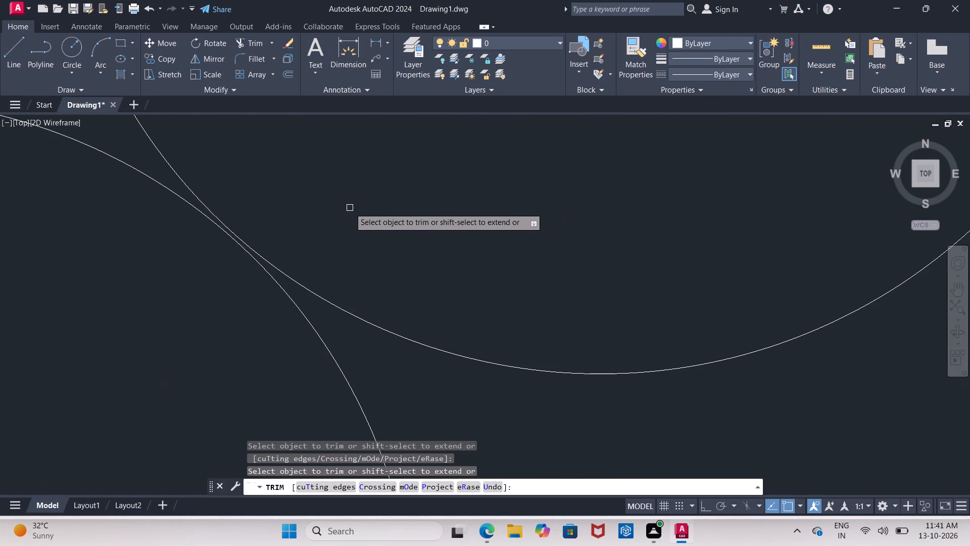
key("Escape")
Move the upper-right small circle slightly further inward so that it overlaps the central circle's edge.
left_click(321, 297)
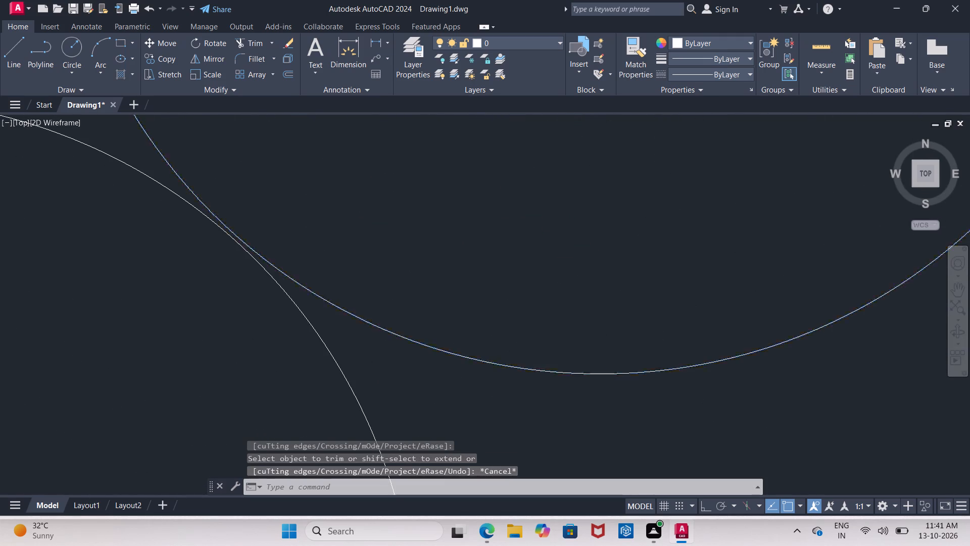
left_click(176, 45)
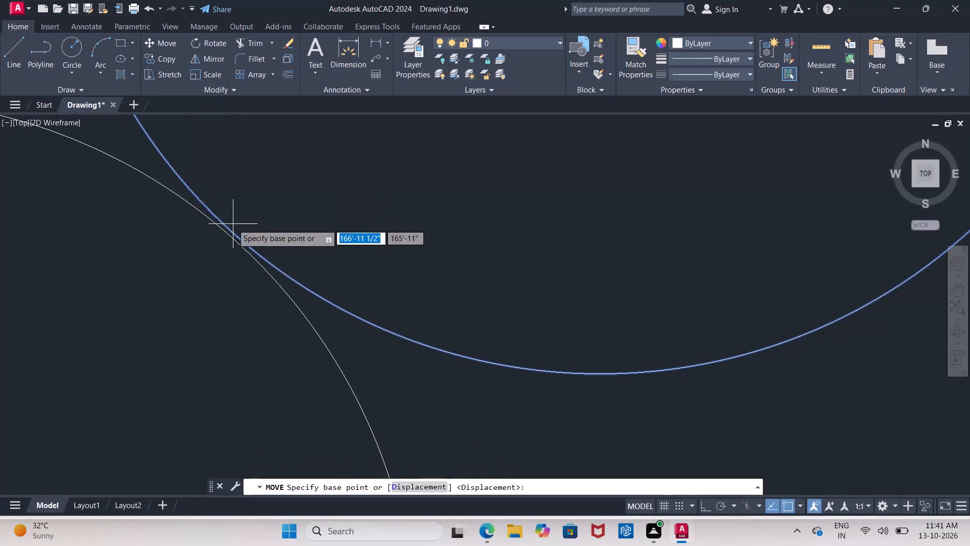
left_click(229, 226)
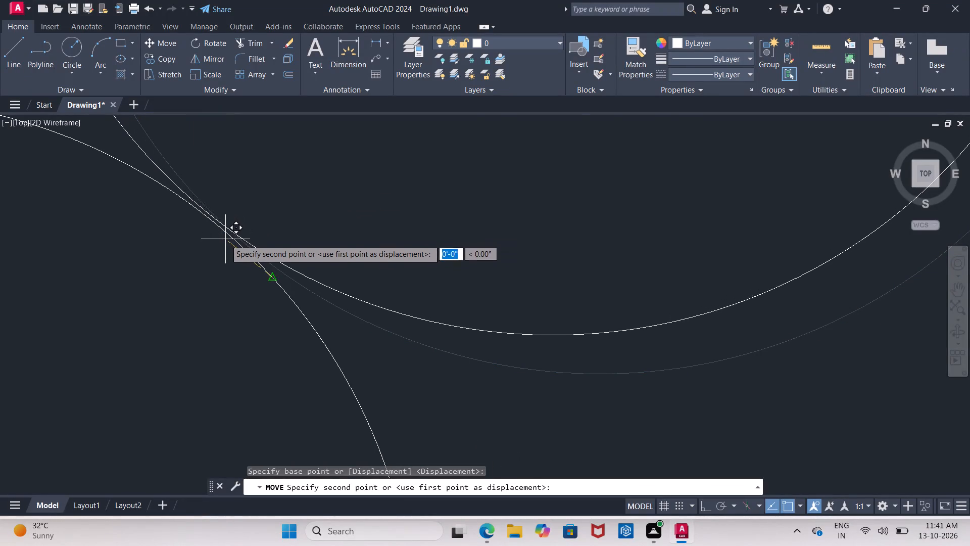
left_click(223, 245)
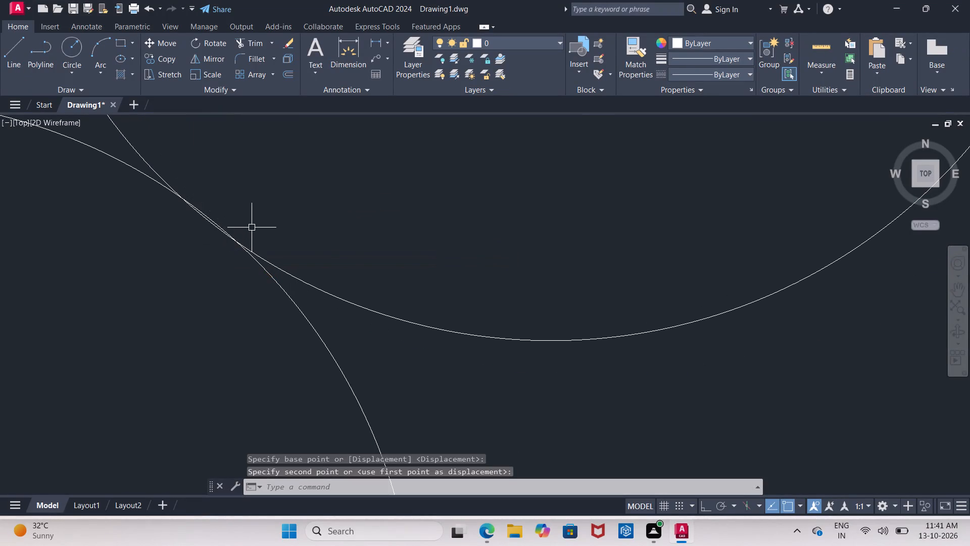
key("Escape")
Trim the overlapping arc where the central circle crosses the upper-right small circle.
key("t")
key("r")
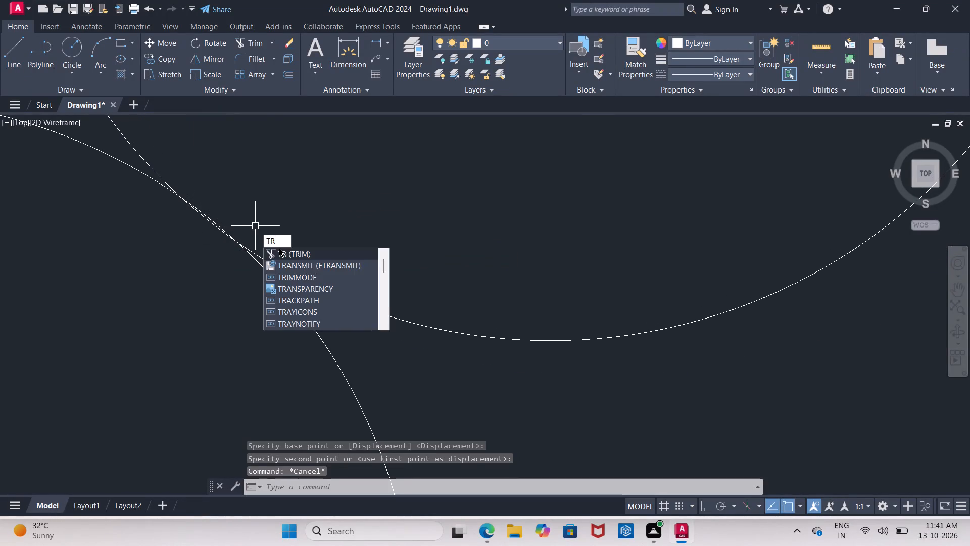
left_click(279, 248)
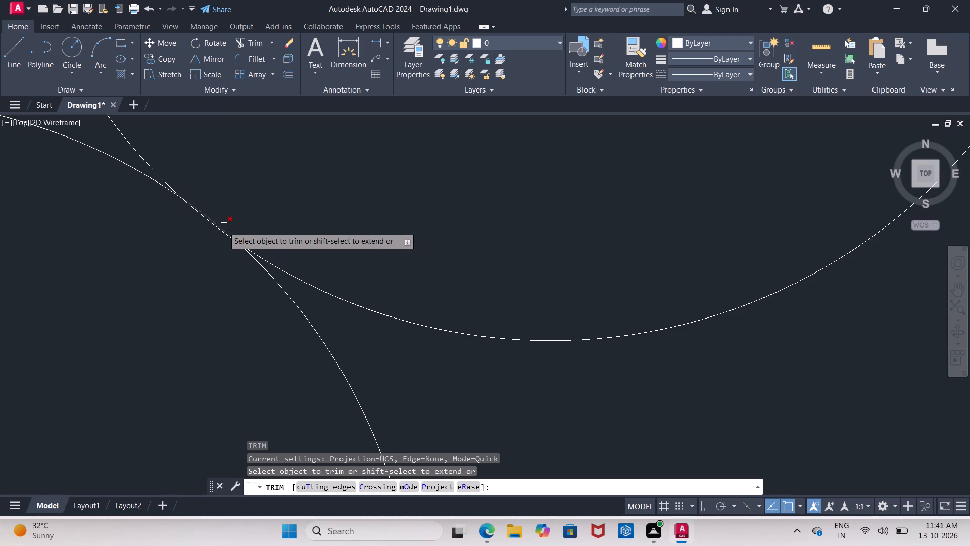
left_click(223, 226)
scroll(233, 224, "down", 4)
scroll(131, 211, "up", 3)
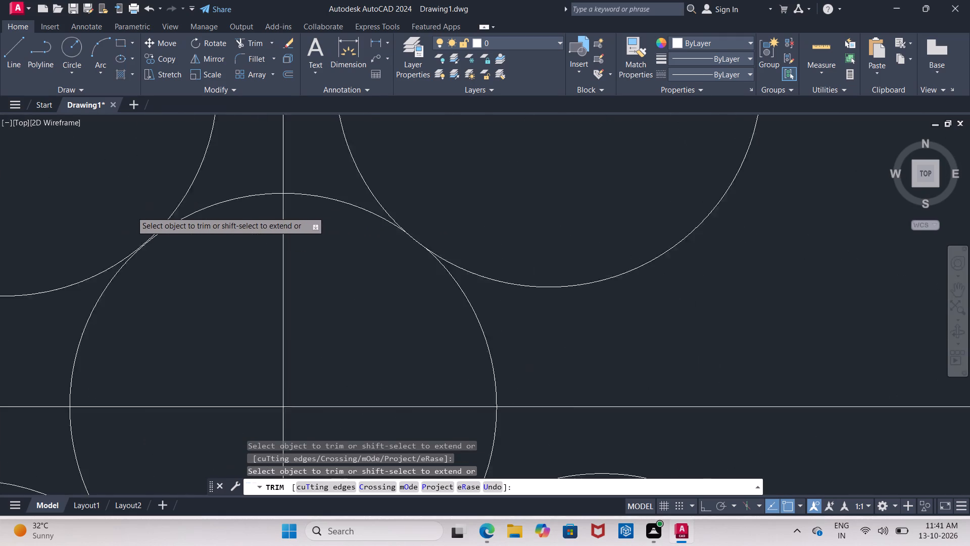
scroll(149, 218, "up", 3)
middle_click_drag(145, 214, 147, 197)
key("Escape")
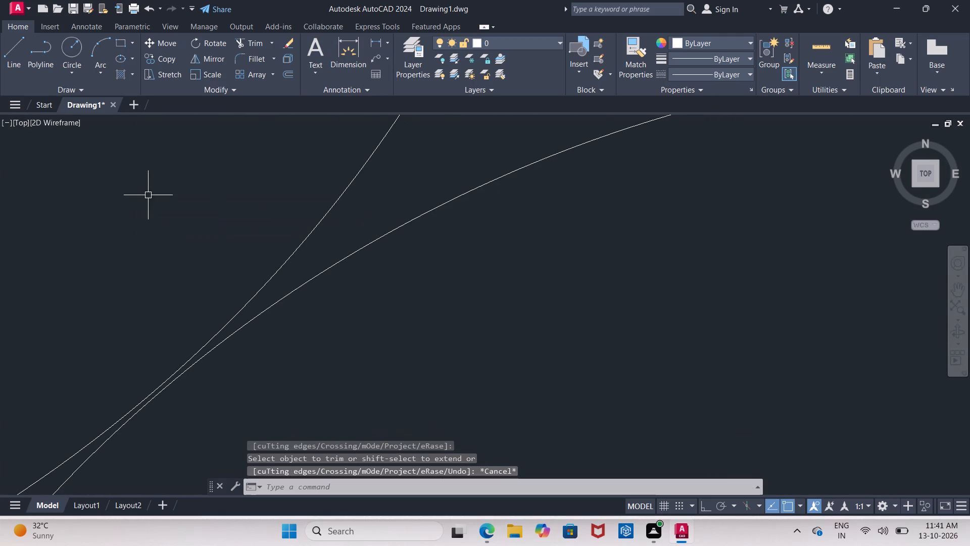
Move the upper-left small circle slightly inward in two moves so that it overlaps the central circle's edge.
left_click(228, 316)
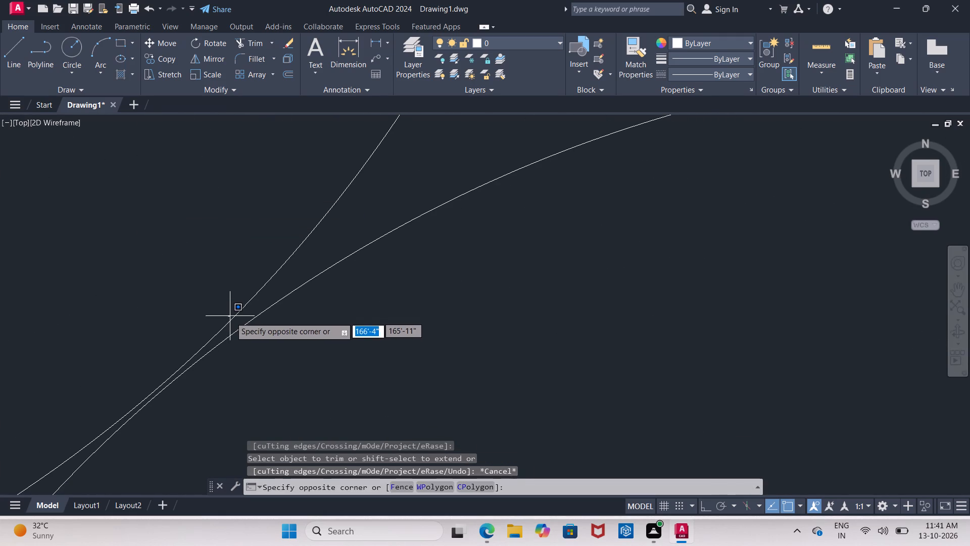
double_click(230, 317)
left_click(231, 320)
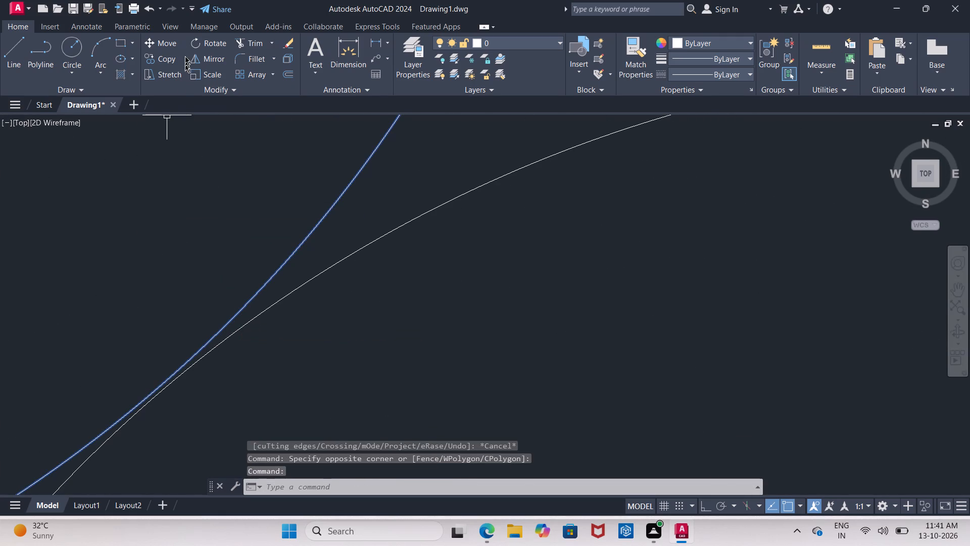
left_click(167, 49)
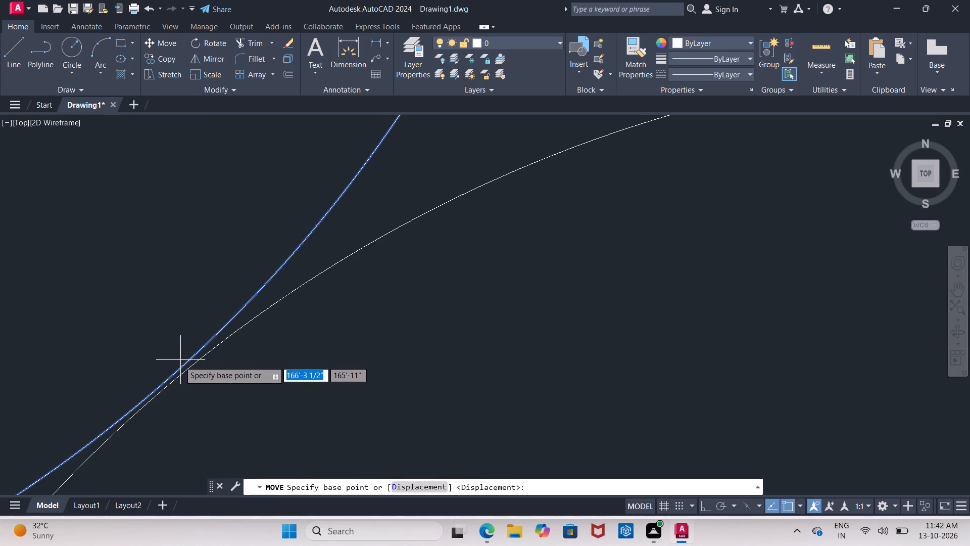
left_click(167, 378)
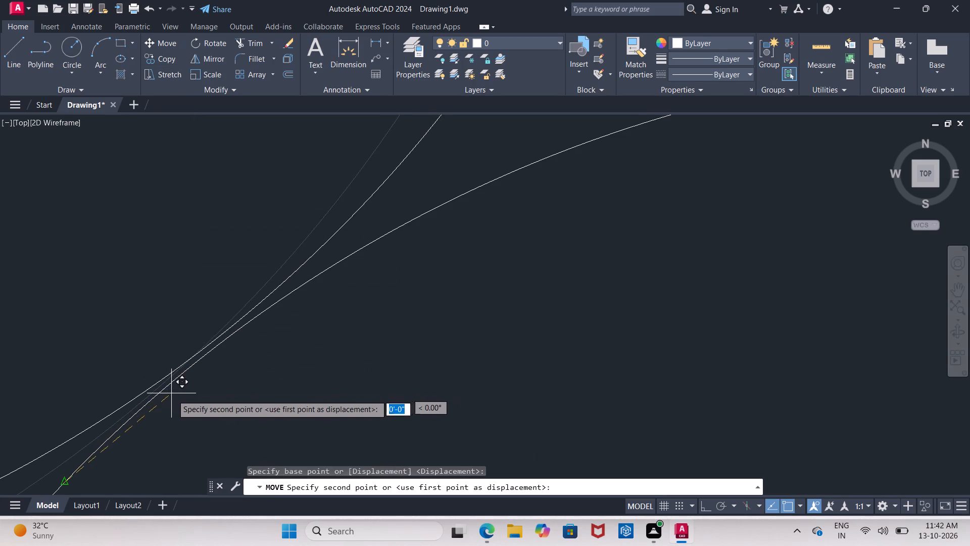
left_click(173, 397)
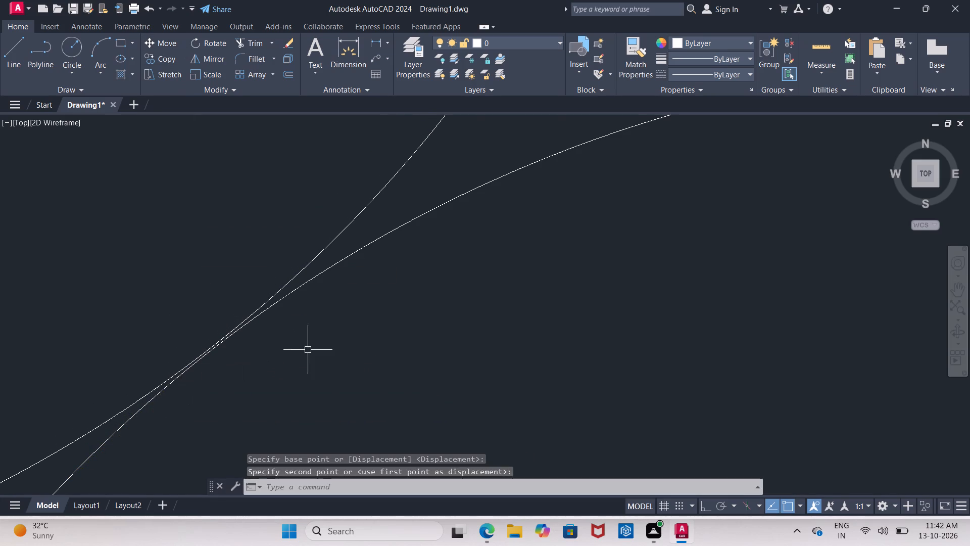
scroll(258, 351, "up", 2)
left_click(178, 310)
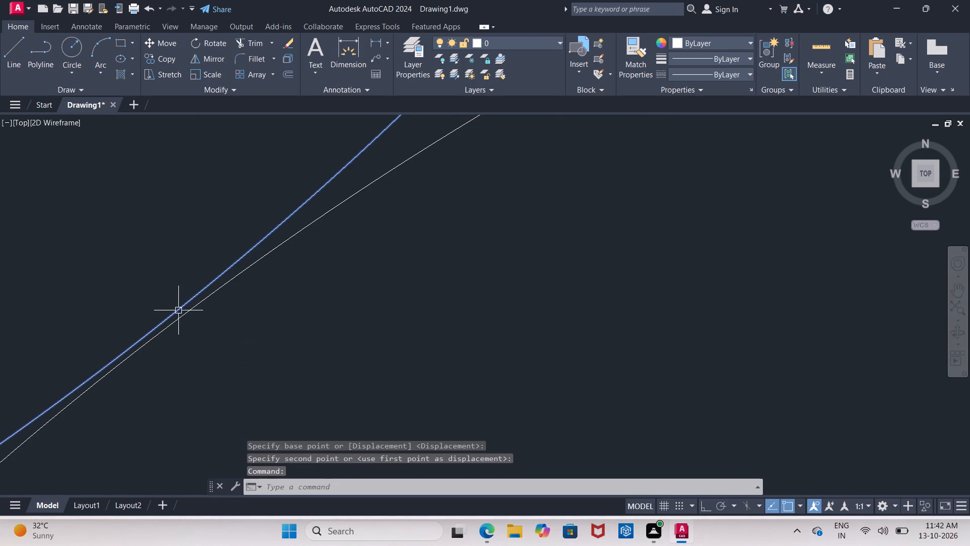
left_click(160, 43)
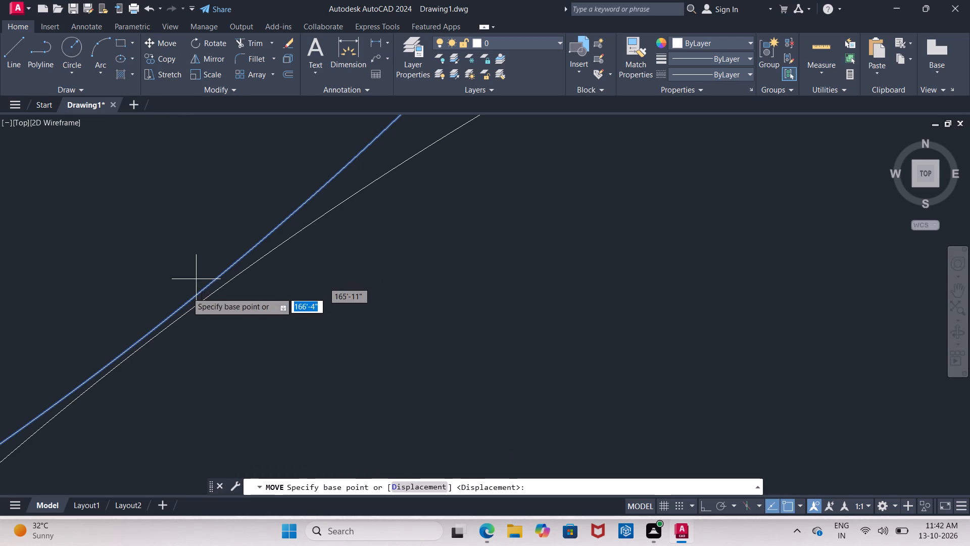
left_click(185, 306)
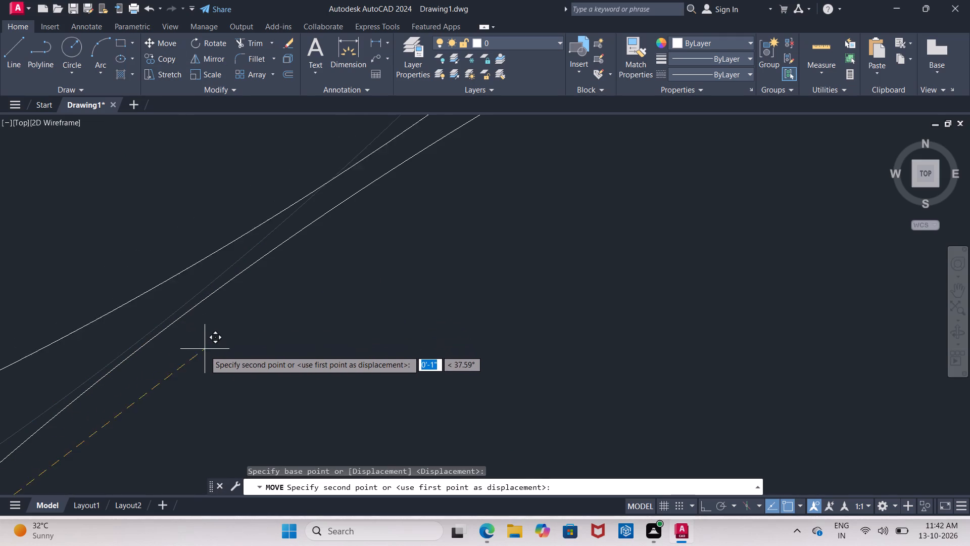
scroll(209, 357, "down", 3)
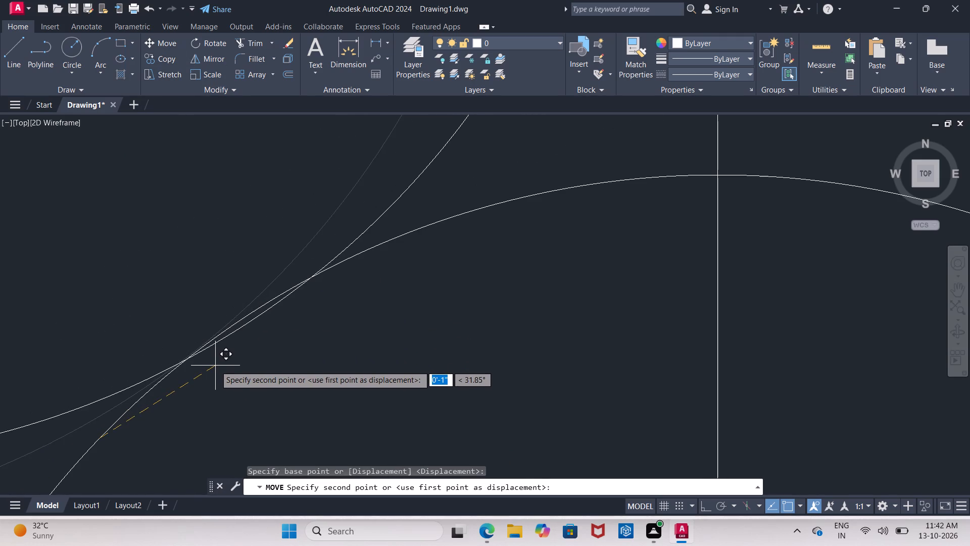
left_click(213, 363)
key("Escape")
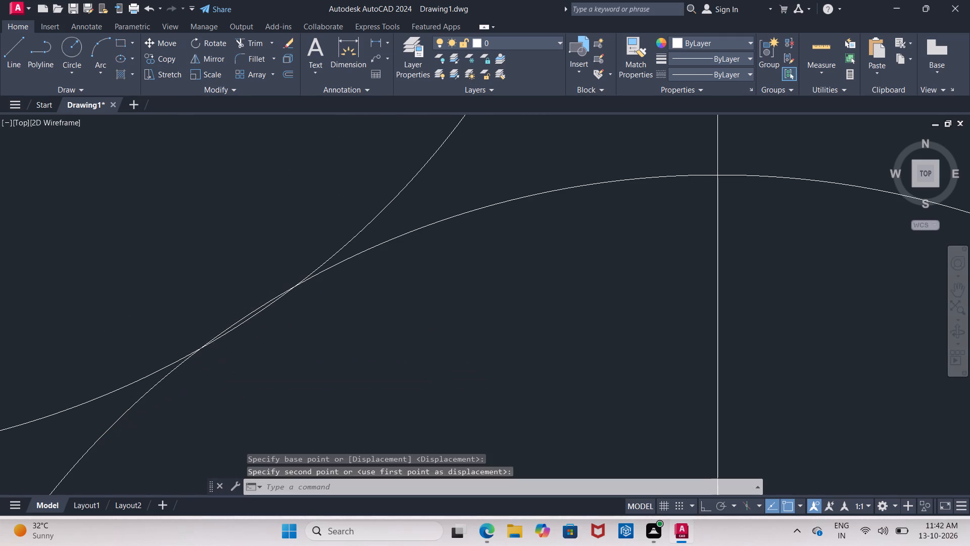
Trim the overlapping arc where the central circle crosses the upper-left small circle.
key("t")
key("r")
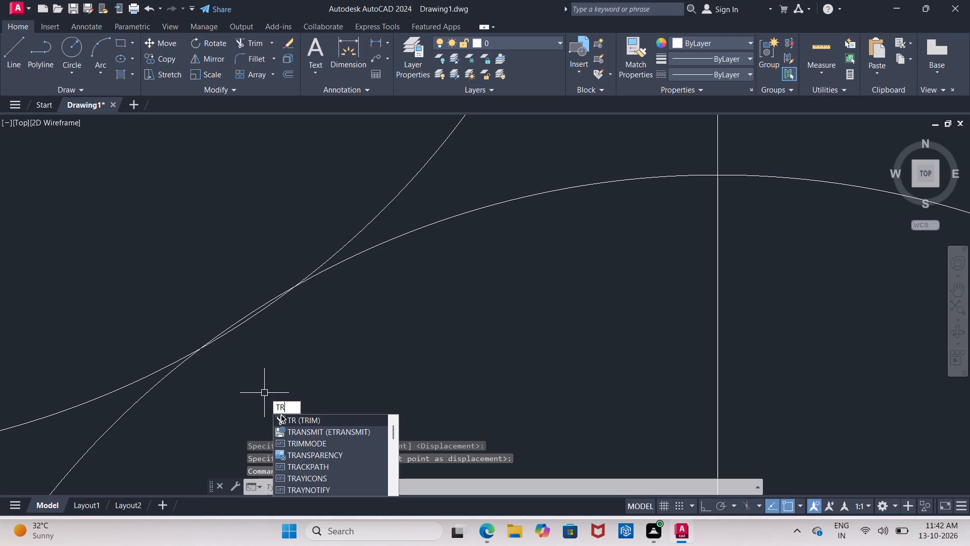
left_click(281, 415)
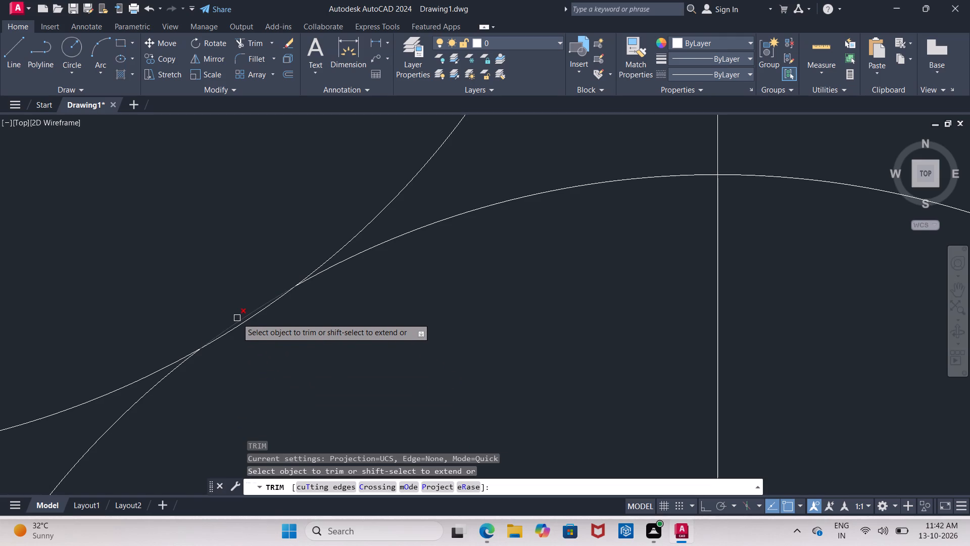
left_click(241, 327)
Trim away the horizontal and vertical centre-line segments inside the compass's central circle.
scroll(243, 328, "down", 4)
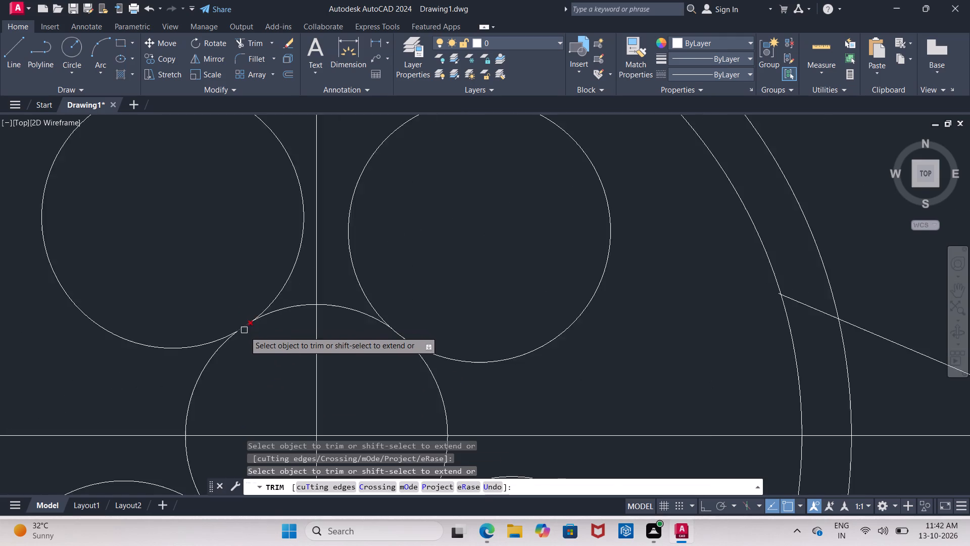
scroll(245, 331, "down", 3)
middle_click_drag(258, 346, 219, 276)
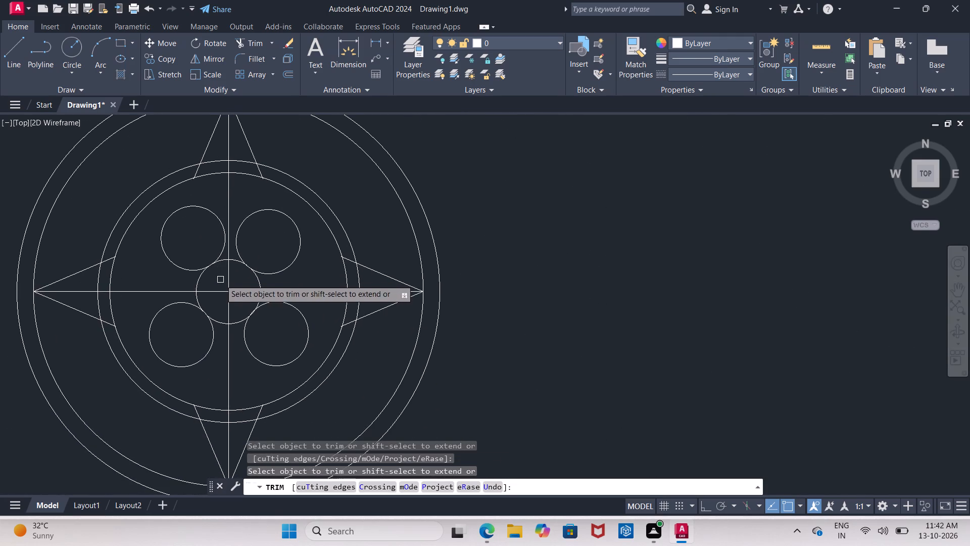
left_click(227, 283)
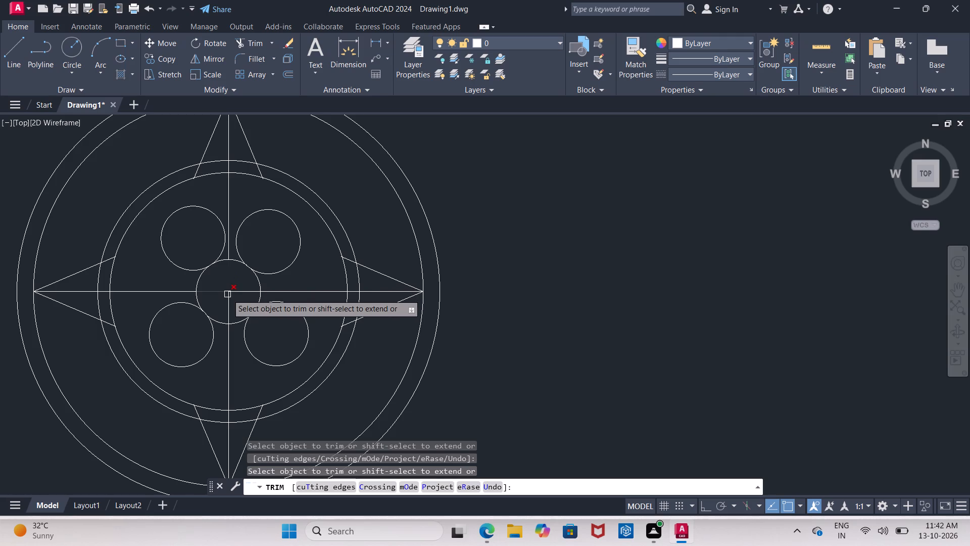
left_click(227, 294)
left_click(228, 304)
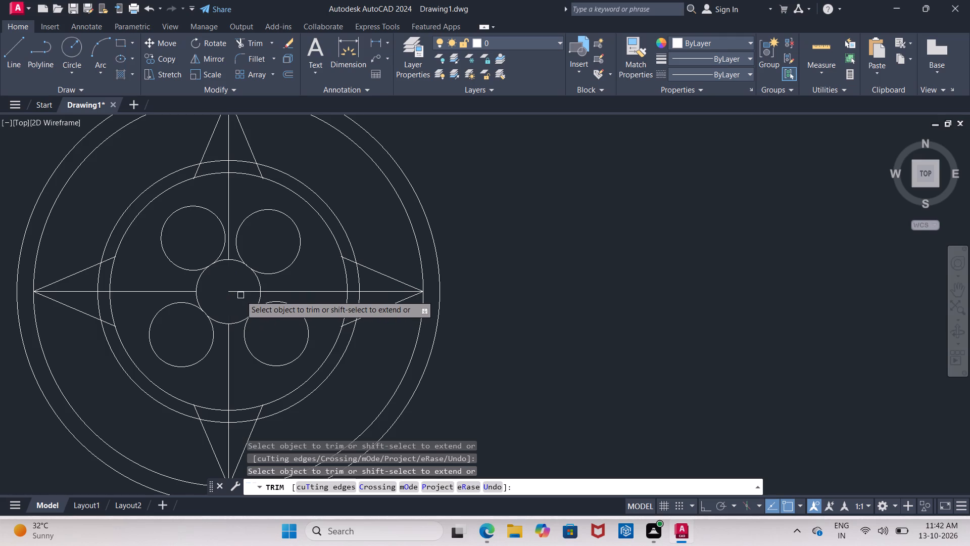
left_click(242, 294)
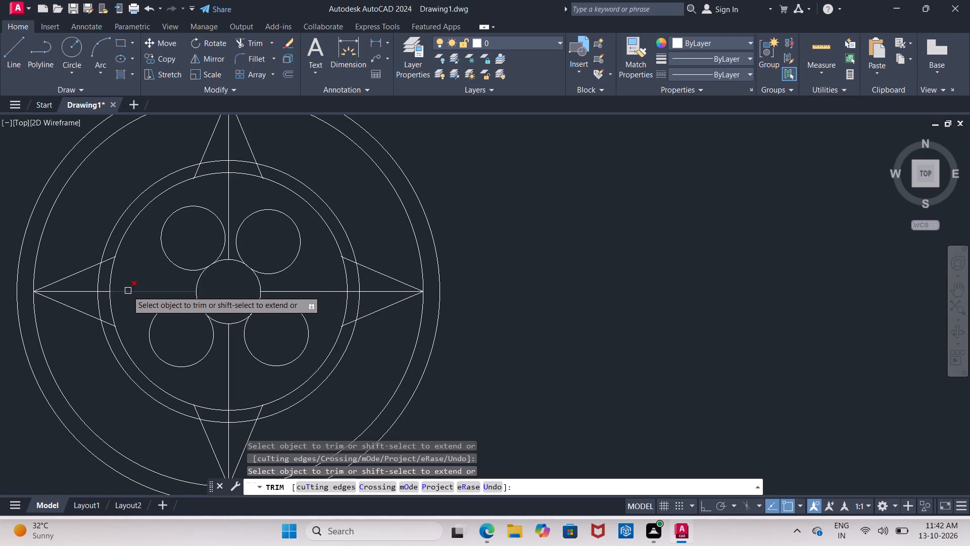
Trim the inner ring's arcs across the west point's base and the horizontal line between the central circle and the ring.
left_click(110, 269)
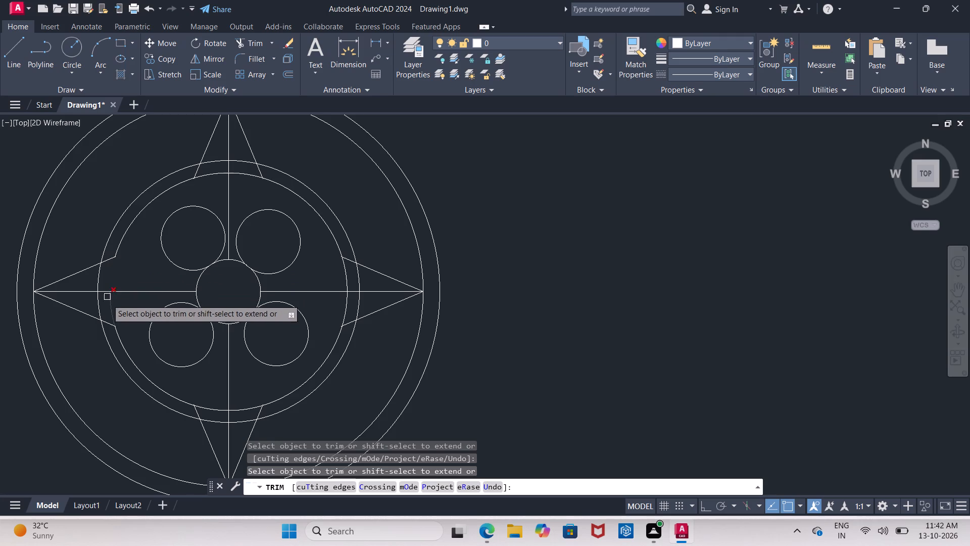
left_click(110, 308)
left_click(125, 292)
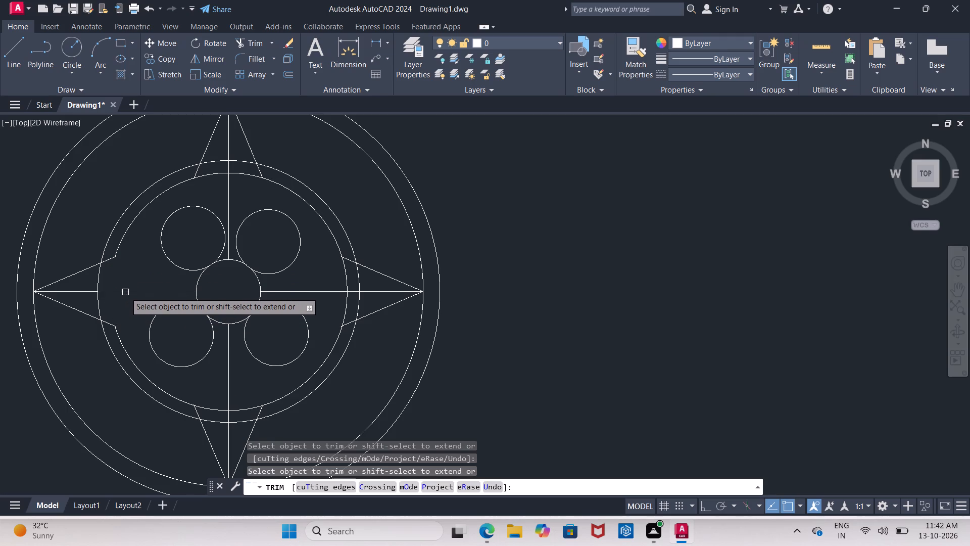
Trim the inner ring's arcs across the north point's base and the vertical line between the central circle and the ring.
left_click(209, 174)
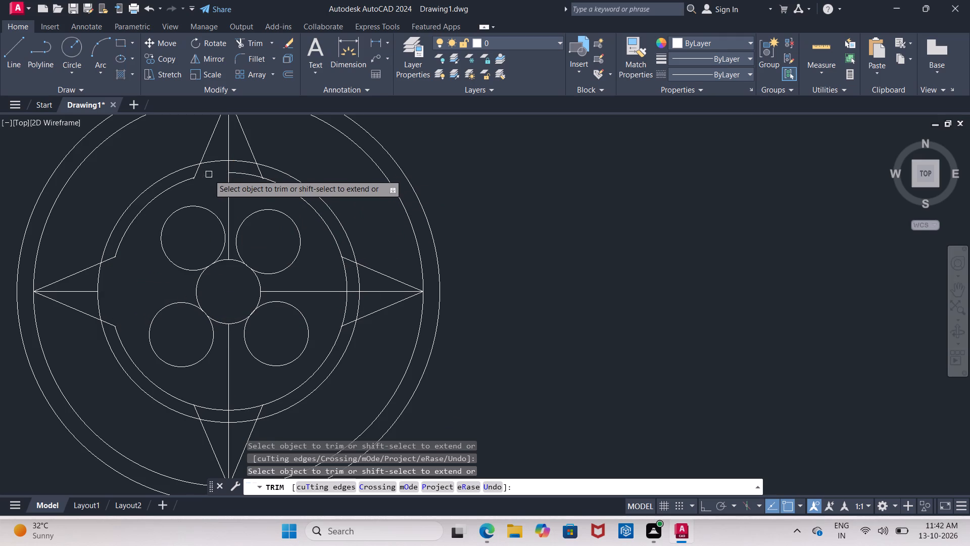
left_click(240, 177)
left_click(230, 172)
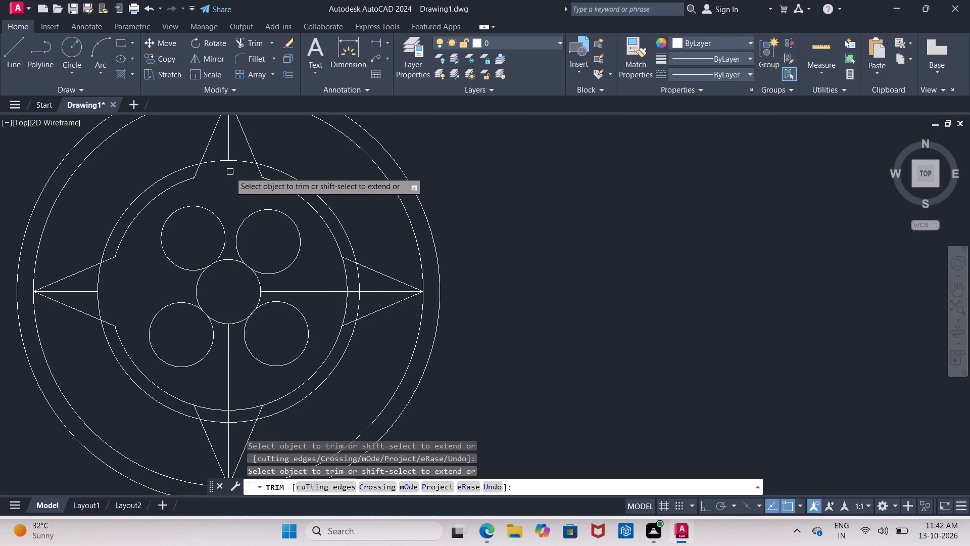
Trim the tiny line overhangs at both base corners of the north point, where it meets the inner ring.
scroll(268, 178, "up", 2)
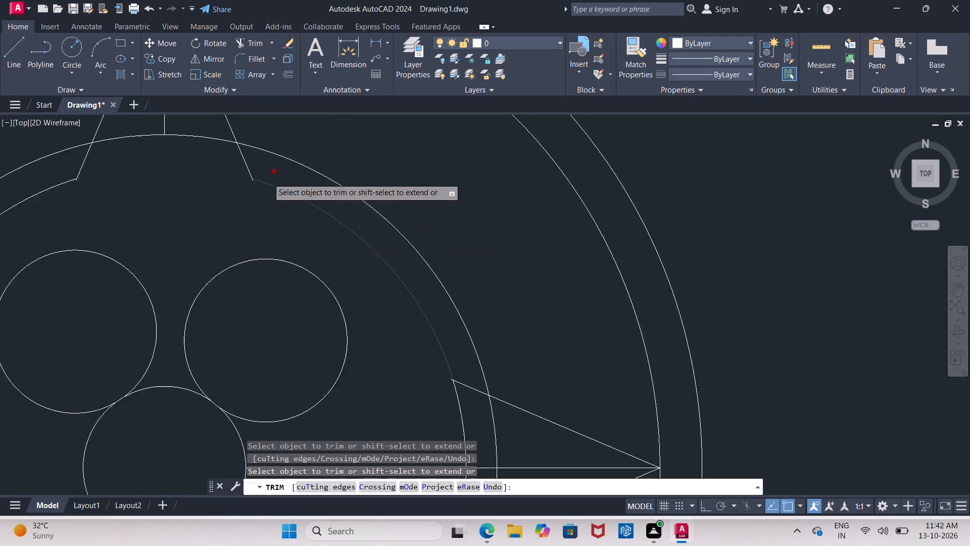
scroll(266, 176, "up", 3)
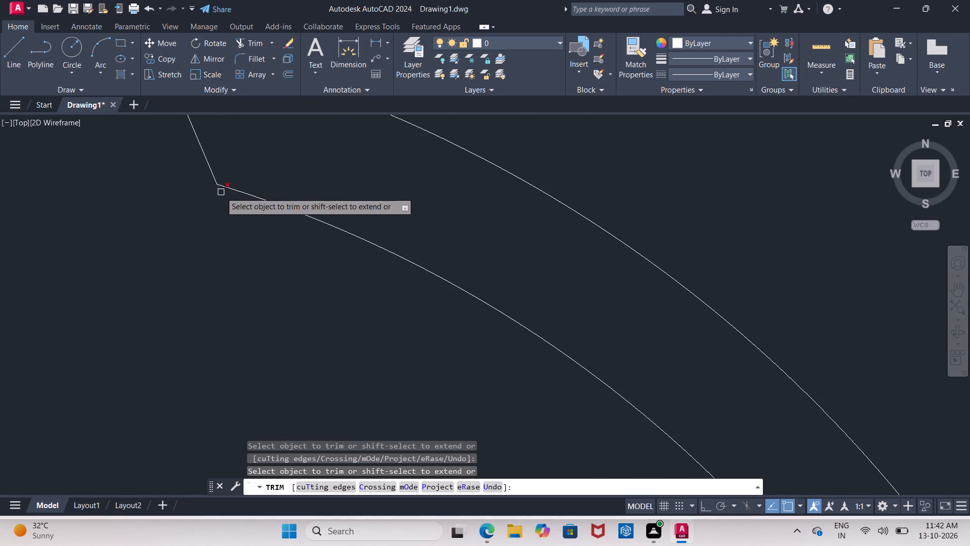
left_click(221, 192)
scroll(232, 228, "down", 3)
scroll(58, 226, "up", 2)
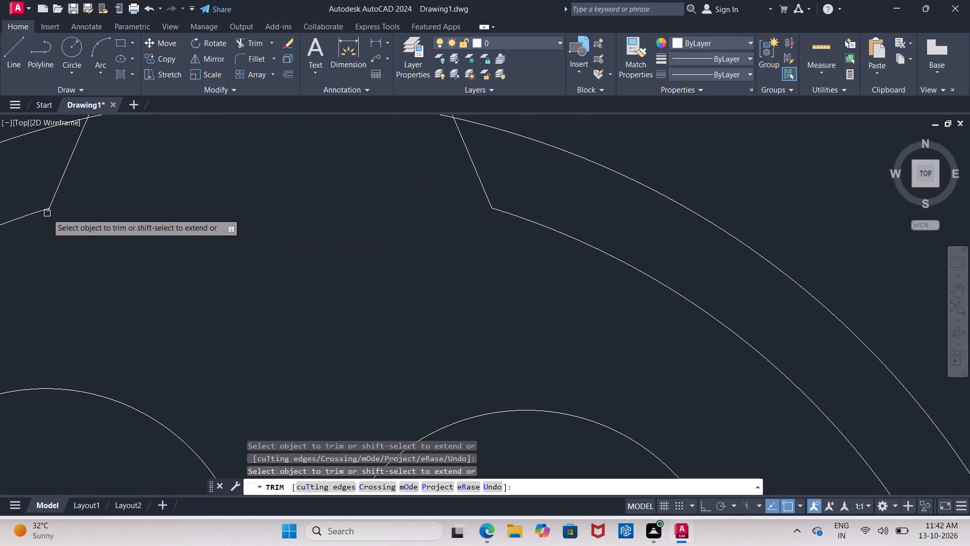
left_click(54, 213)
scroll(50, 214, "up", 4)
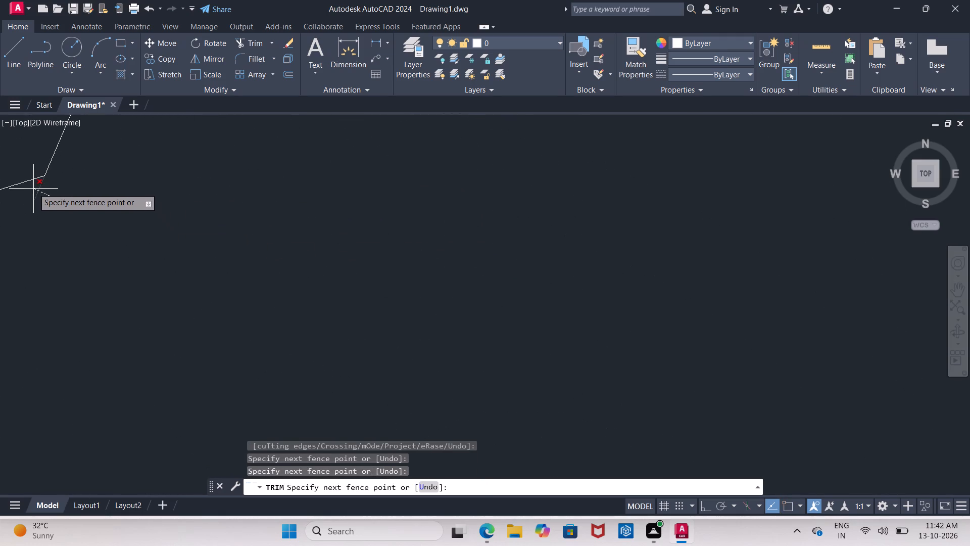
left_click(33, 188)
Trim the tiny line overhangs at both base corners of the west point, where it meets the inner ring.
scroll(55, 200, "down", 7)
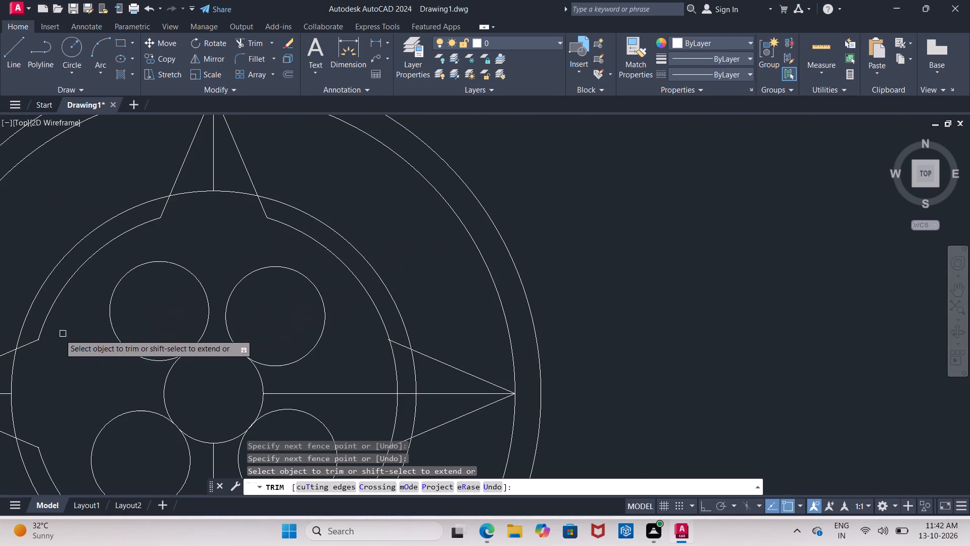
scroll(34, 342, "up", 1)
scroll(102, 338, "up", 3)
middle_click_drag(109, 332, 386, 216)
scroll(182, 287, "down", 1)
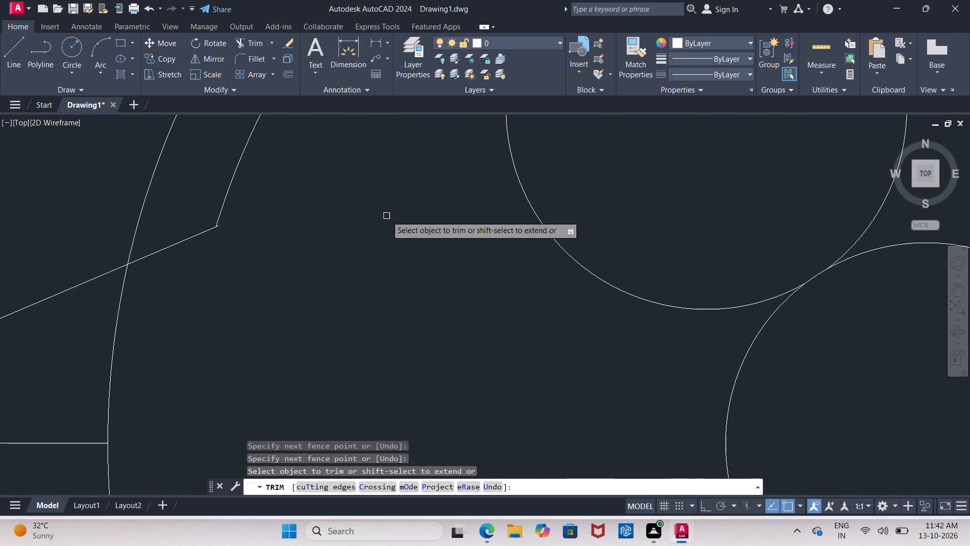
scroll(256, 233, "up", 2)
left_click(160, 217)
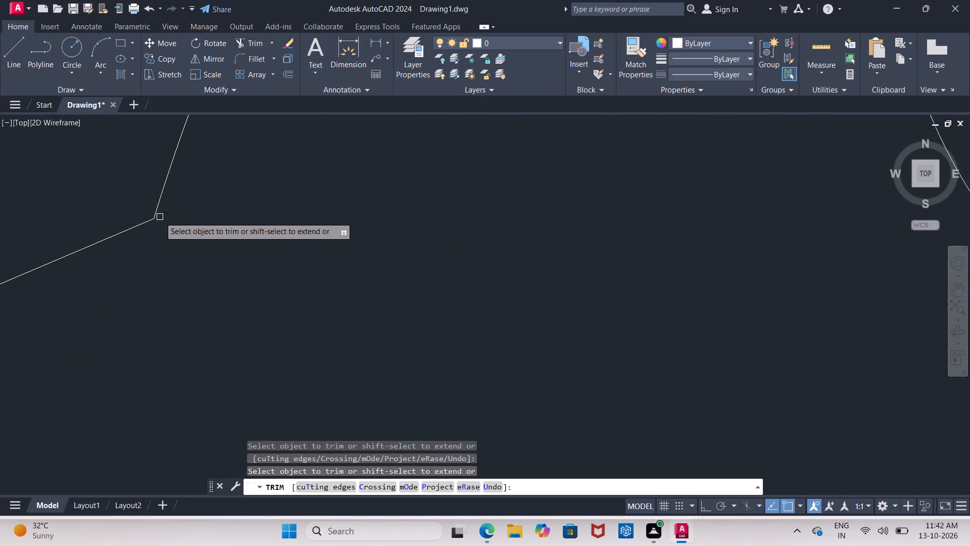
scroll(170, 242, "down", 5)
scroll(183, 354, "up", 5)
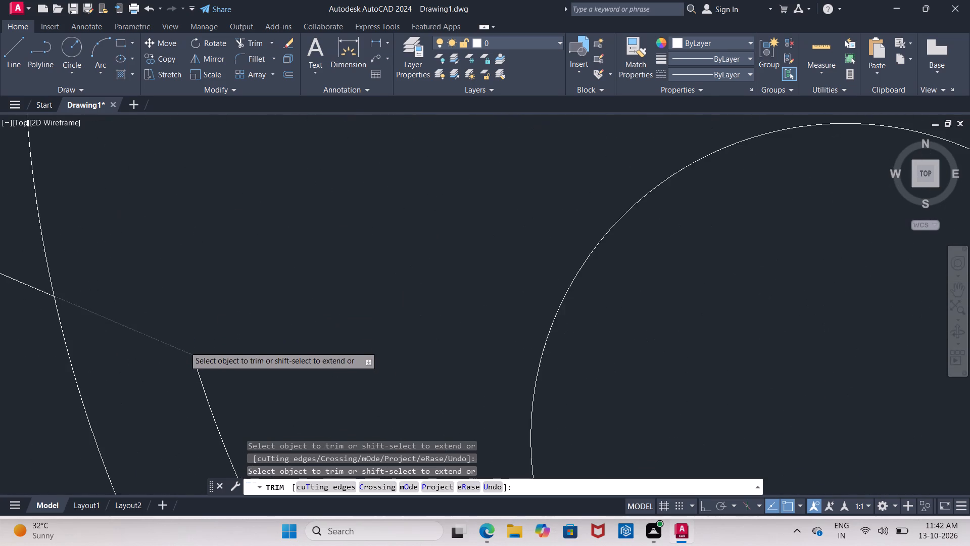
scroll(184, 346, "up", 1)
left_click(213, 377)
Trim the inner ring's arcs across the east point's base and the horizontal line between the central circle and the ring.
scroll(223, 358, "down", 8)
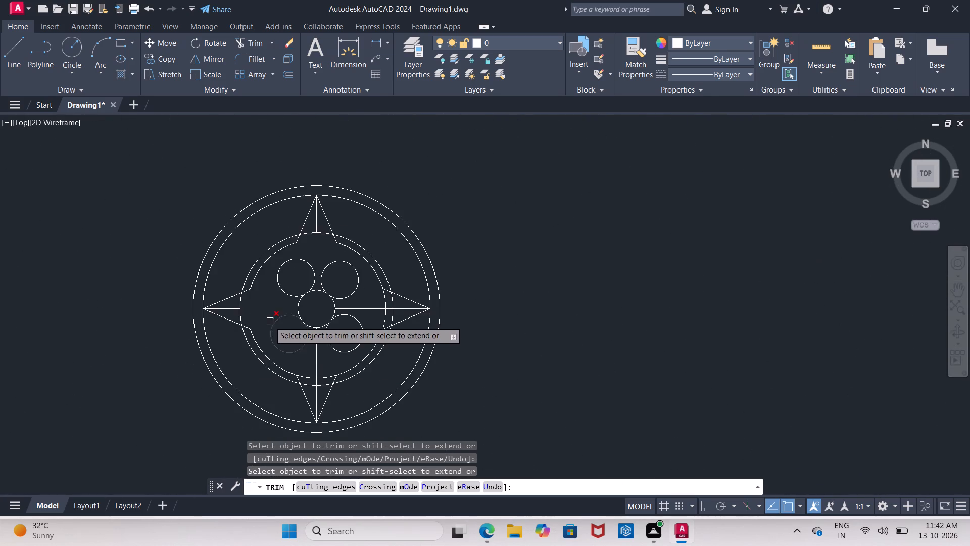
middle_click_drag(266, 318, 188, 267)
scroll(317, 243, "up", 2)
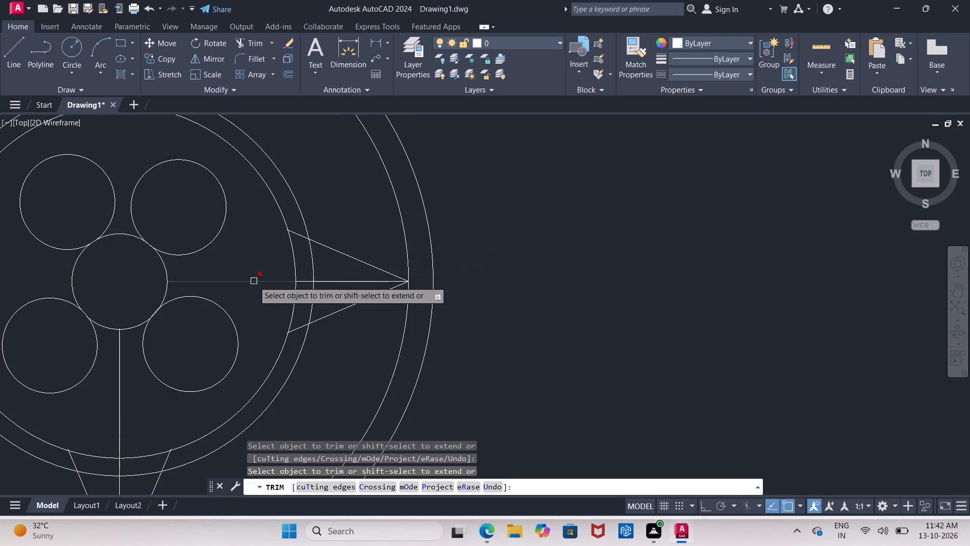
left_click(254, 281)
left_click(292, 250)
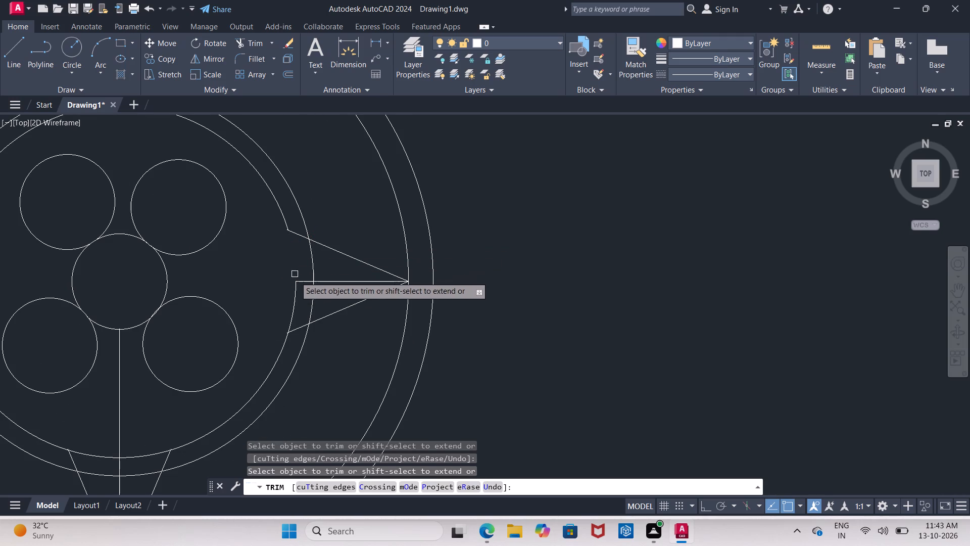
left_click(293, 307)
left_click(301, 283)
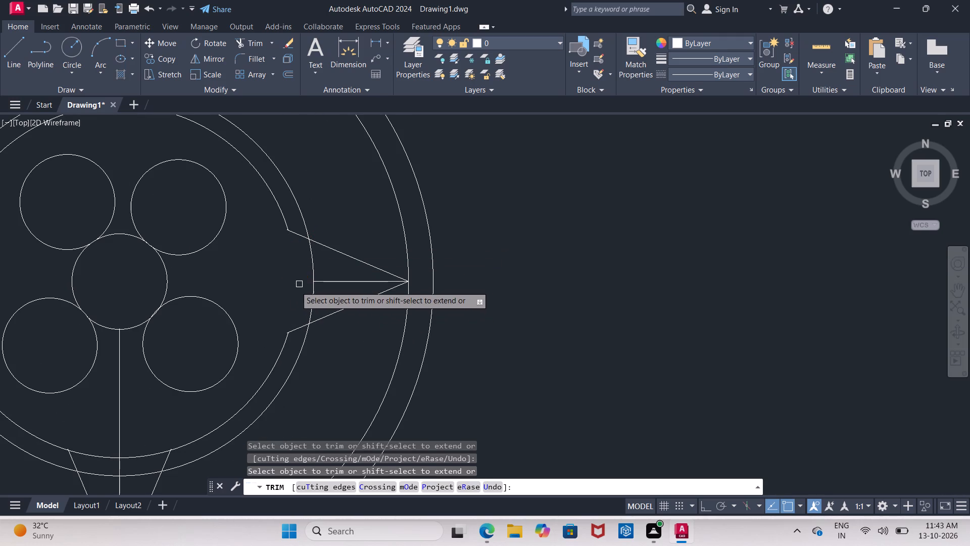
Trim the tiny line overhangs at both base corners of the east point, where it meets the inner ring.
scroll(288, 241, "up", 3)
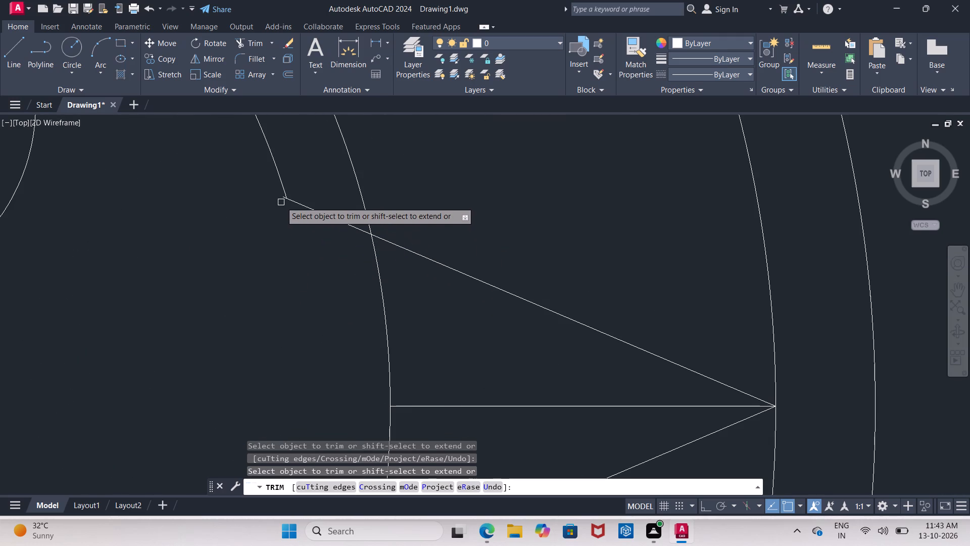
left_click(281, 199)
scroll(280, 219, "down", 4)
scroll(274, 279, "up", 3)
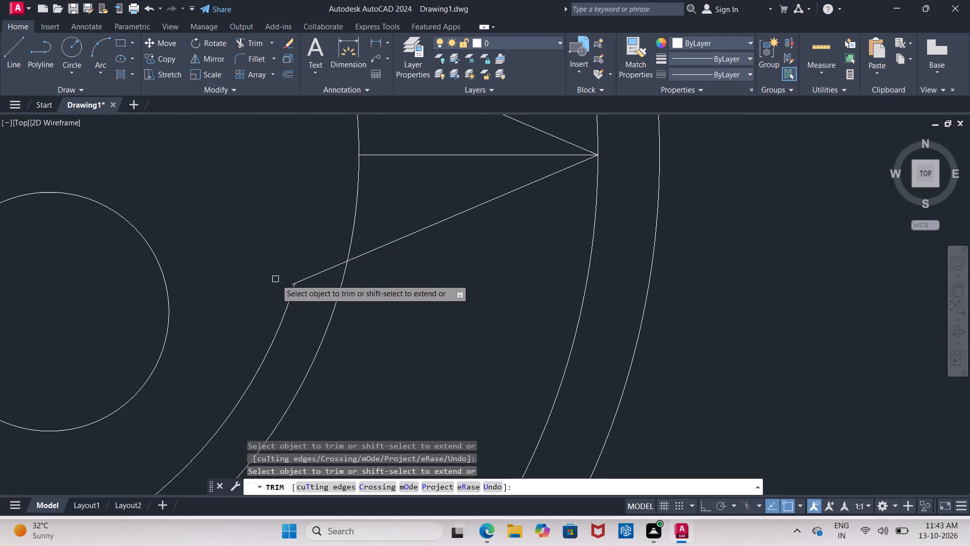
scroll(287, 285, "up", 2)
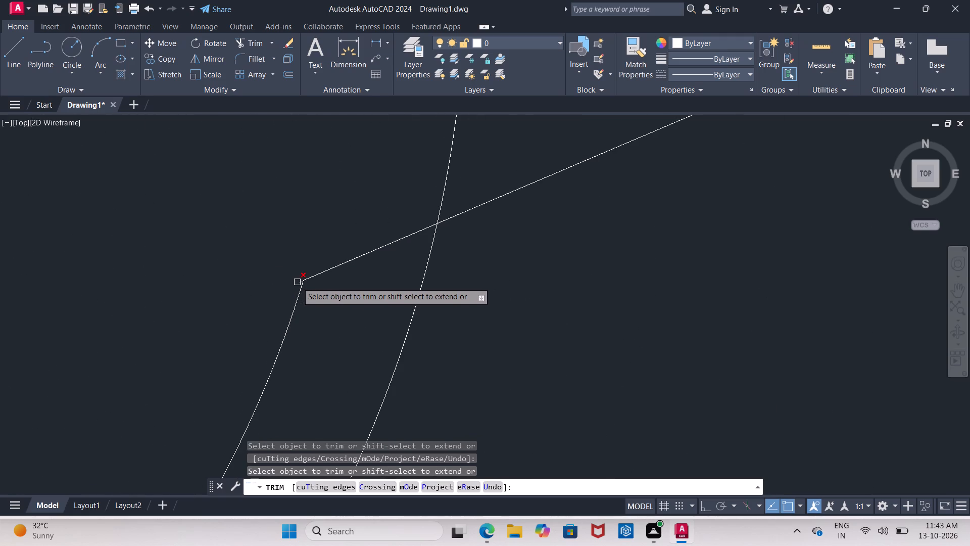
left_click(297, 282)
Trim the vertical line between the central circle and the ring, and the inner ring's arcs across the south point's base.
scroll(295, 279, "down", 4)
middle_click_drag(156, 366, 249, 302)
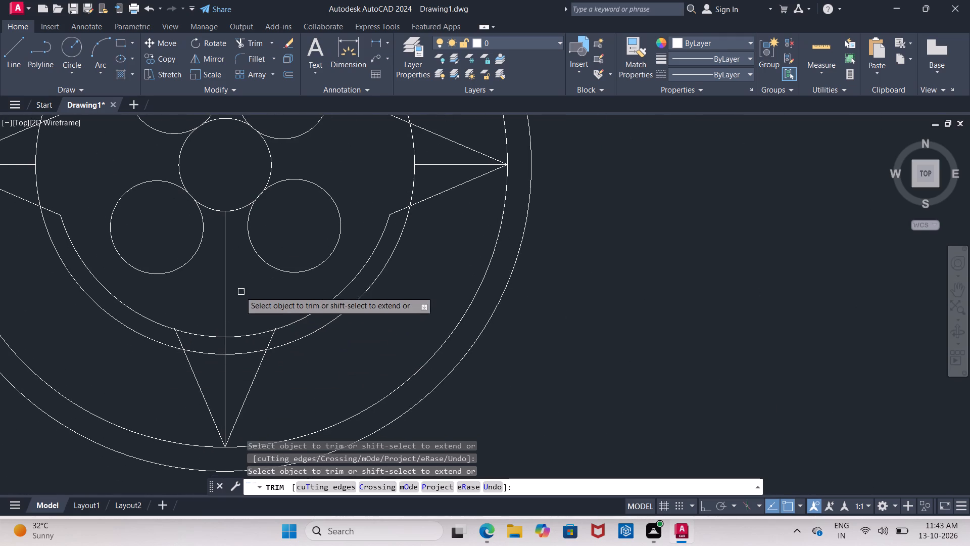
left_click(226, 279)
scroll(210, 312, "up", 2)
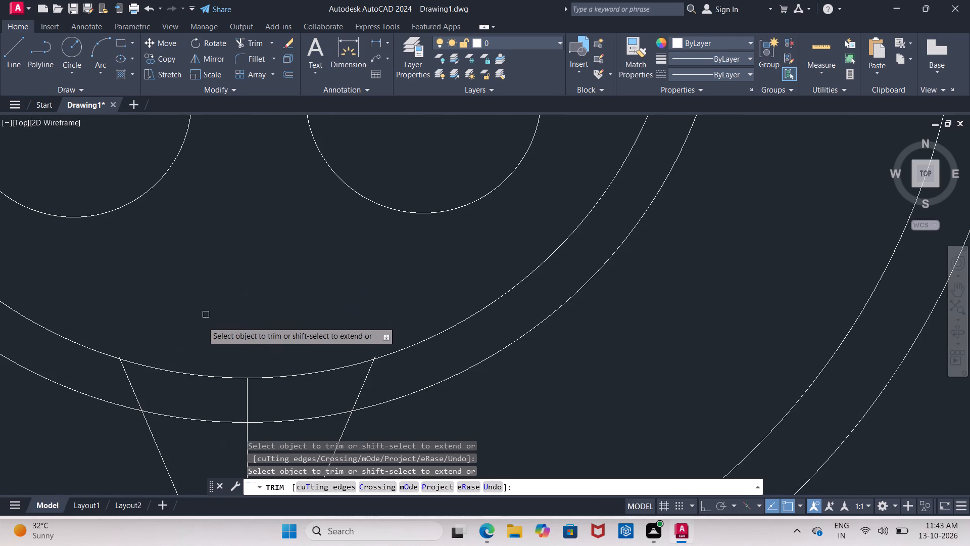
scroll(142, 336, "down", 3)
left_click(160, 344)
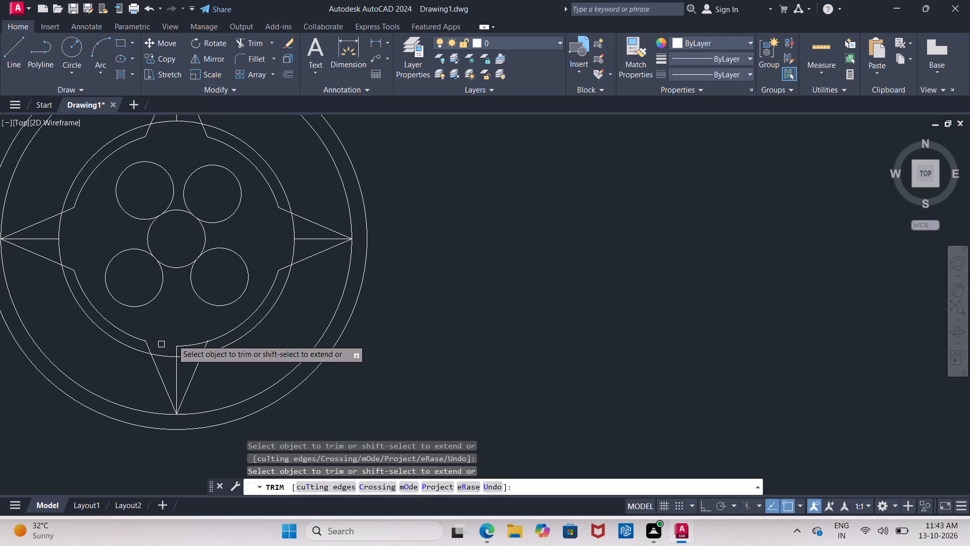
left_click(189, 343)
left_click(175, 347)
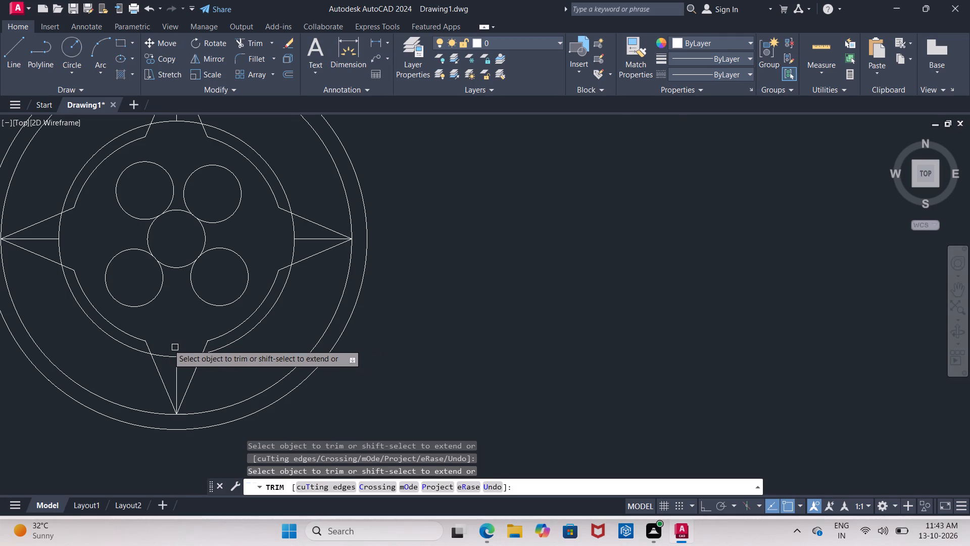
Trim the tiny line overhangs at both base corners of the south point, where it meets the inner ring.
scroll(156, 342, "up", 5)
middle_click_drag(100, 339, 186, 320)
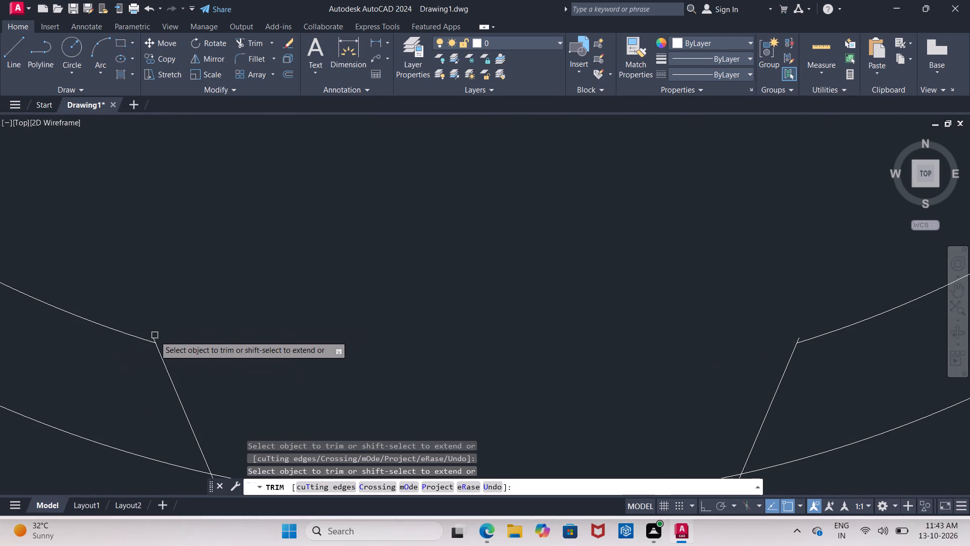
left_click(155, 336)
middle_click_drag(378, 320, 156, 282)
scroll(378, 319, "up", 1)
scroll(463, 278, "down", 2)
middle_click_drag(430, 272, 250, 279)
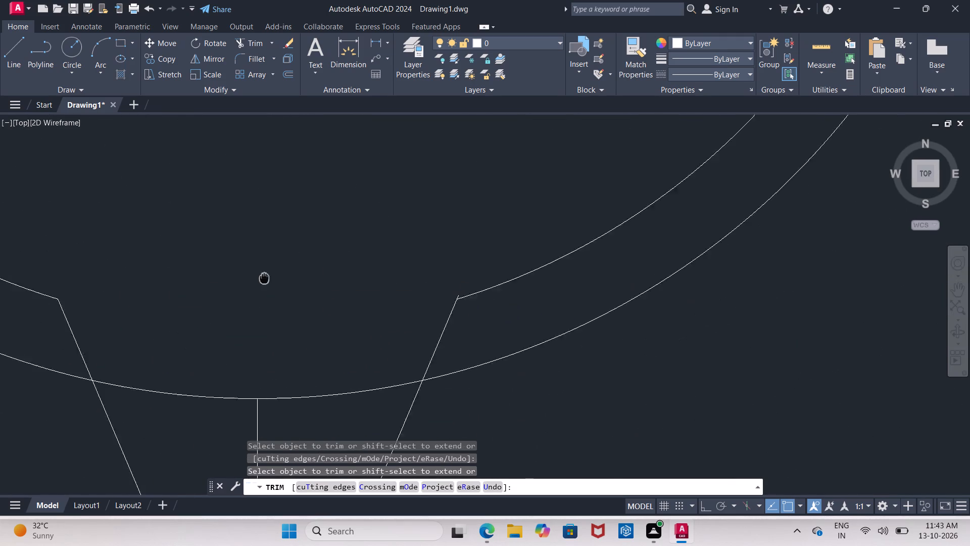
middle_click_drag(250, 279, 239, 279)
scroll(358, 283, "up", 2)
middle_click_drag(328, 269, 296, 255)
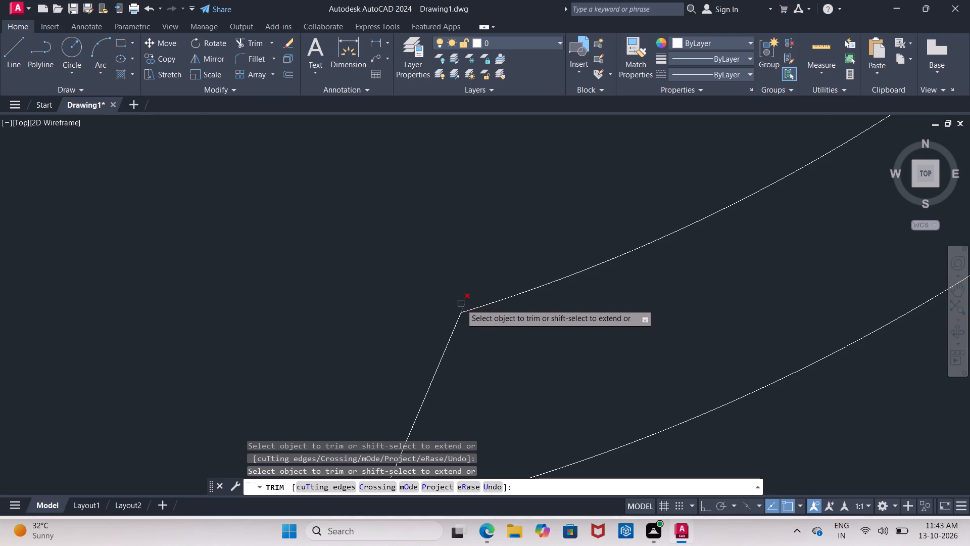
left_click(461, 304)
Trim the centre line segments remaining inside the south, west and east points.
scroll(431, 275, "down", 5)
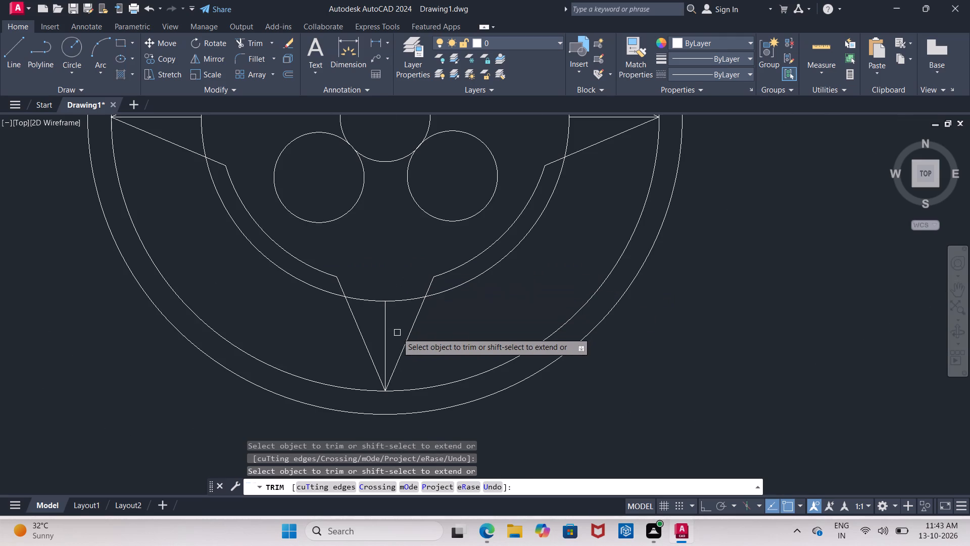
left_click(385, 334)
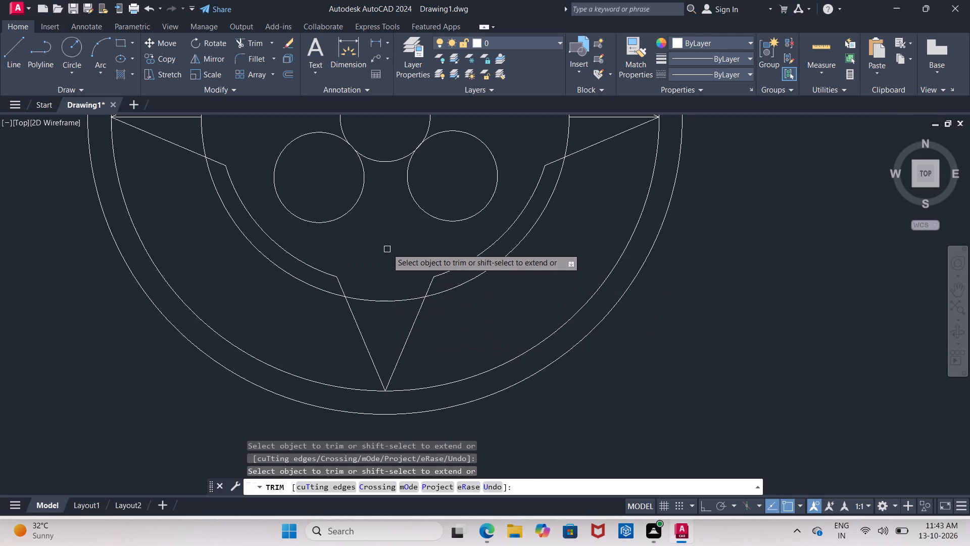
scroll(387, 248, "down", 4)
scroll(353, 222, "up", 4)
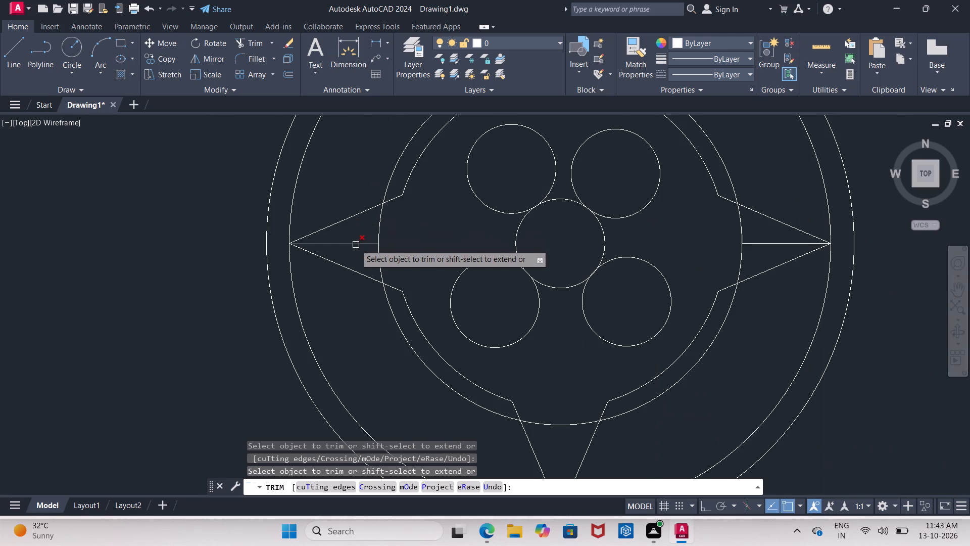
left_click(356, 245)
middle_click_drag(411, 230, 253, 244)
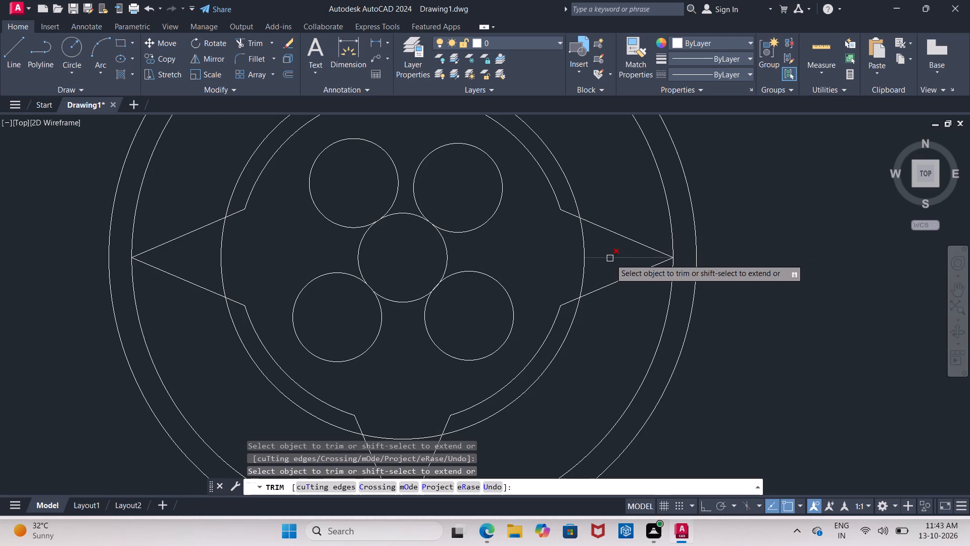
left_click(610, 259)
Trim the arcs of the circle just outside the inner ring where they cross the east, south, west and north points.
middle_click_drag(511, 245, 386, 272)
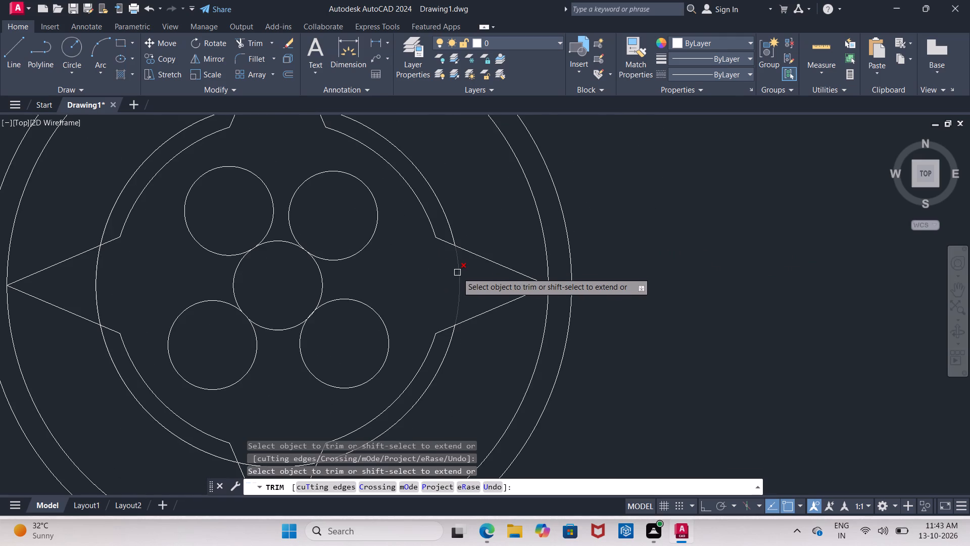
left_click(462, 274)
middle_click_drag(448, 284, 476, 201)
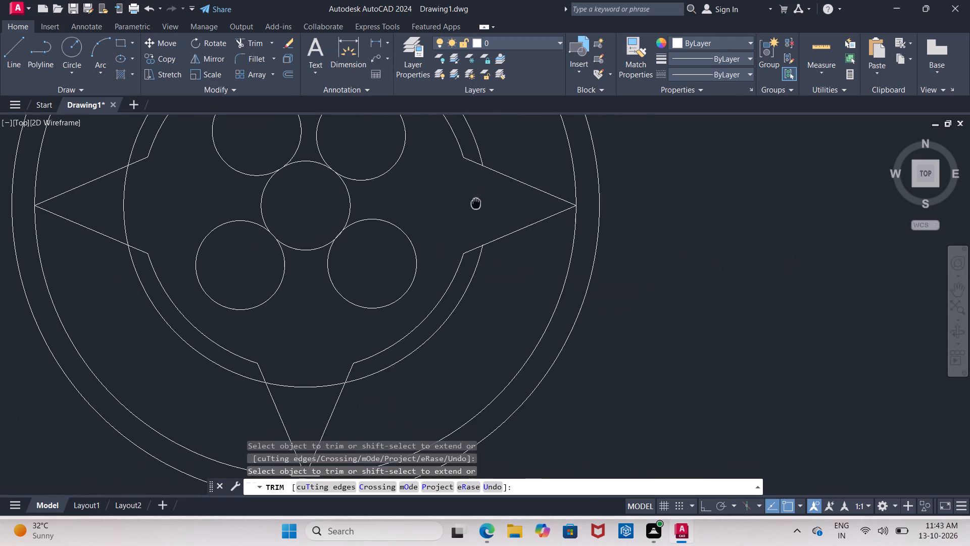
middle_click_drag(476, 201, 476, 203)
left_click(306, 386)
middle_click_drag(314, 311, 362, 382)
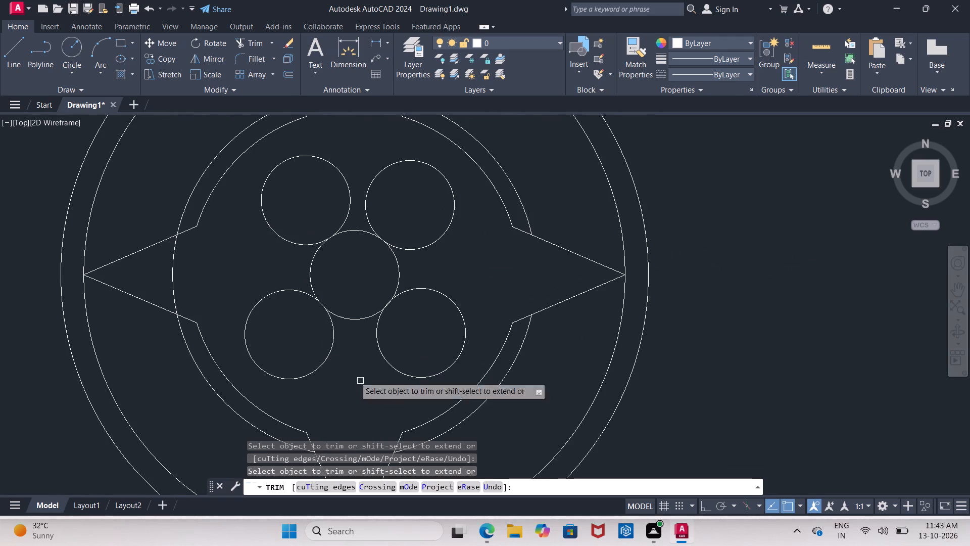
left_click(174, 273)
middle_click_drag(232, 251, 200, 340)
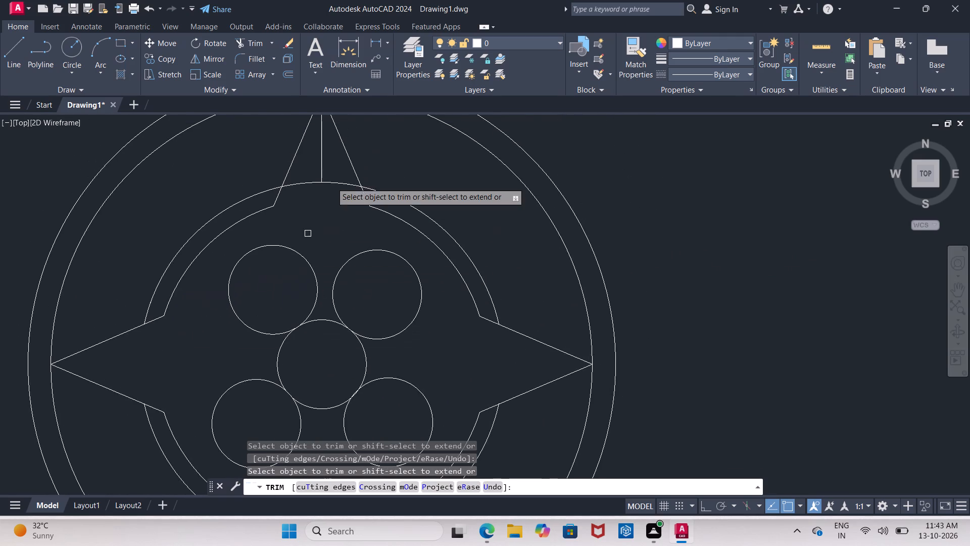
left_click(338, 182)
left_click(307, 182)
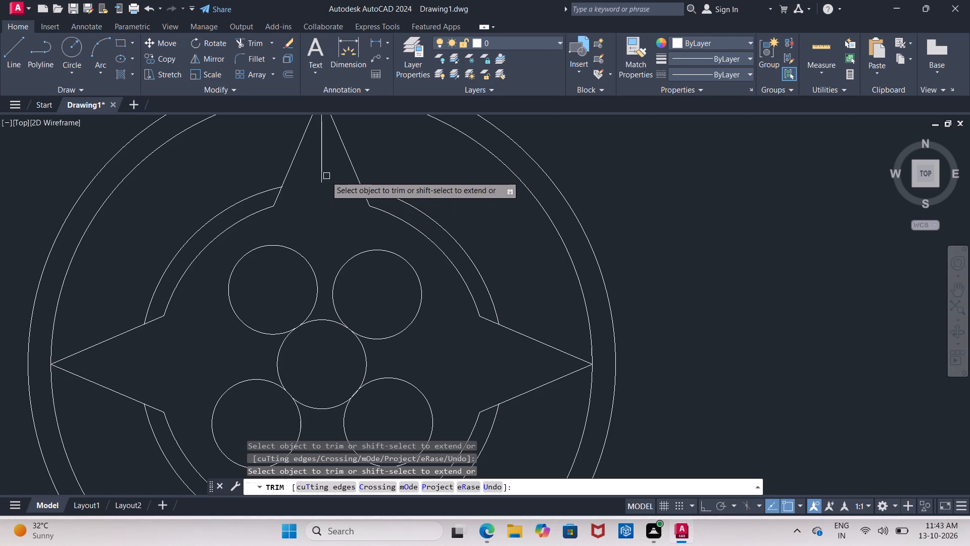
Trim the vertical centre line segment remaining inside the north point and end the Trim command.
left_click(322, 174)
scroll(291, 187, "up", 5)
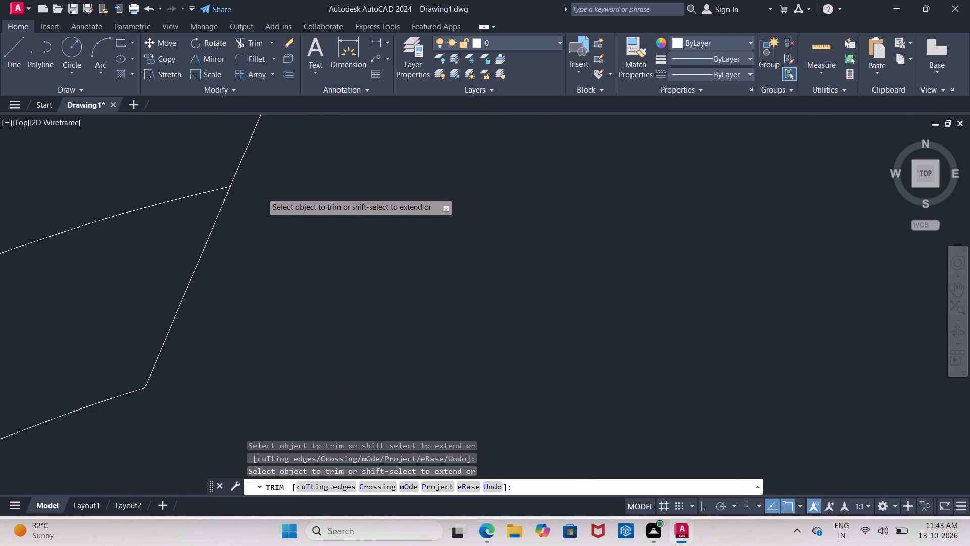
scroll(259, 192, "up", 1)
scroll(259, 192, "down", 9)
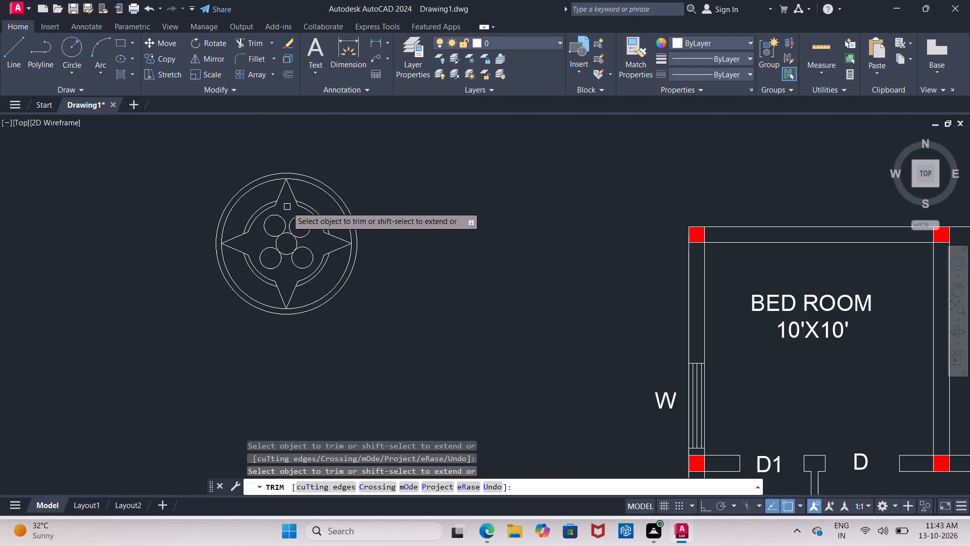
middle_click_drag(287, 207, 266, 193)
scroll(266, 194, "up", 1)
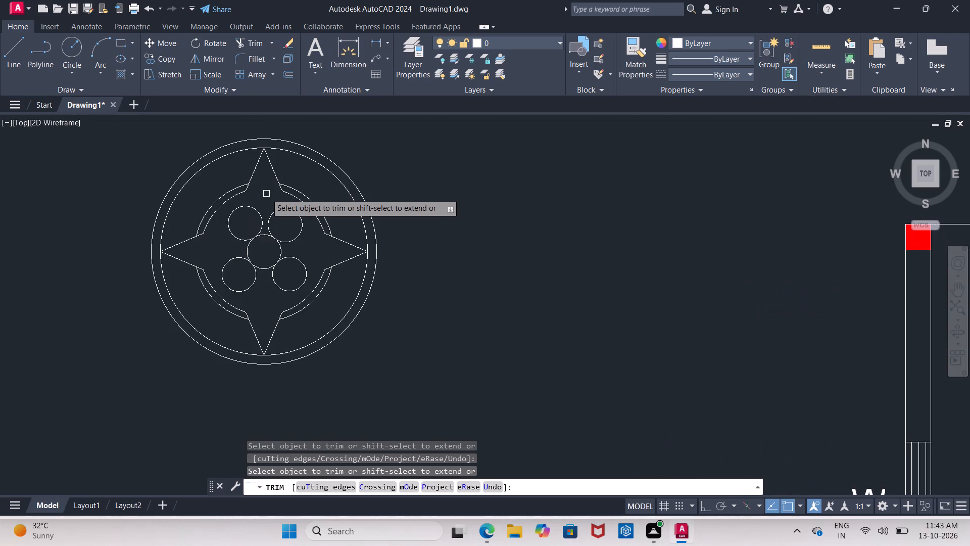
key("Escape")
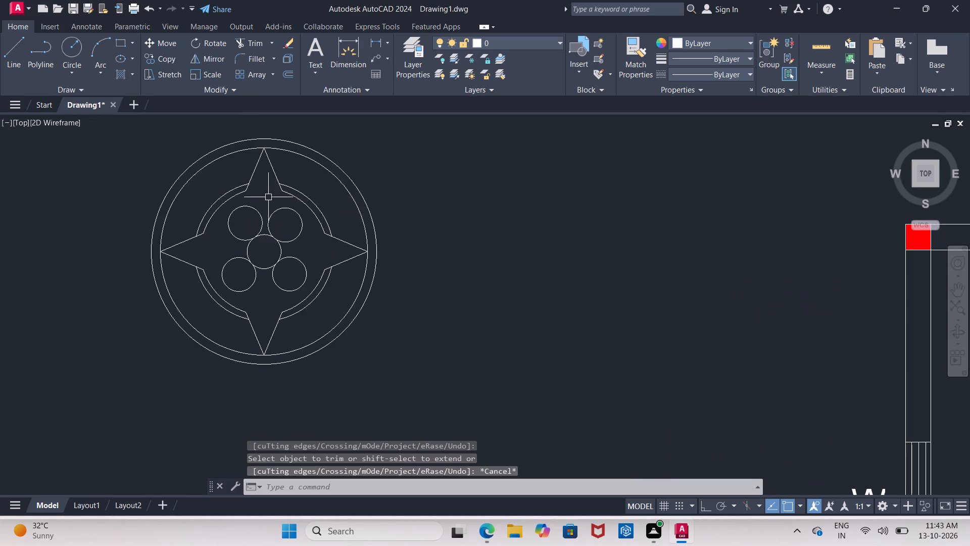
Draw two crossing diagonal lines, each about 3'-11" long, between opposite inner ring arcs and passing through the central circle.
scroll(275, 192, "up", 1)
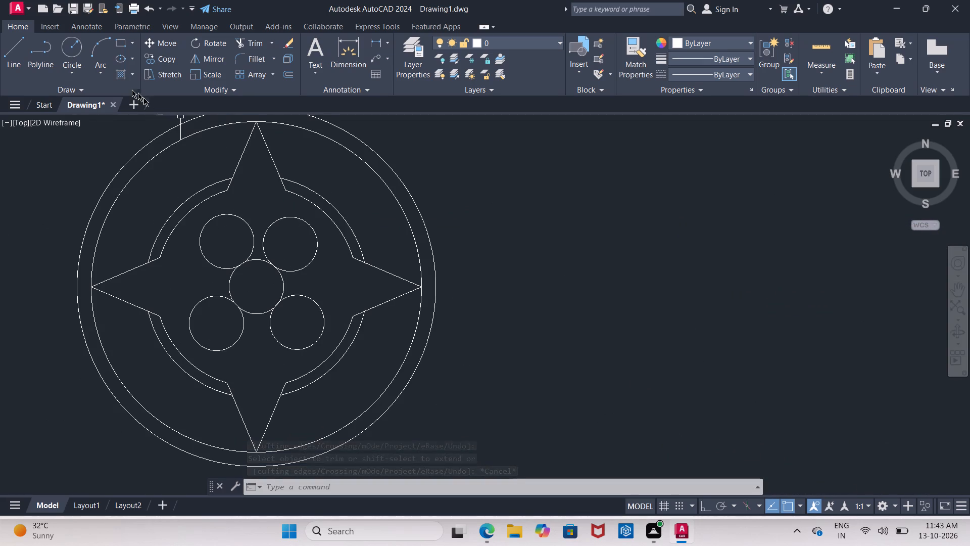
left_click(12, 50)
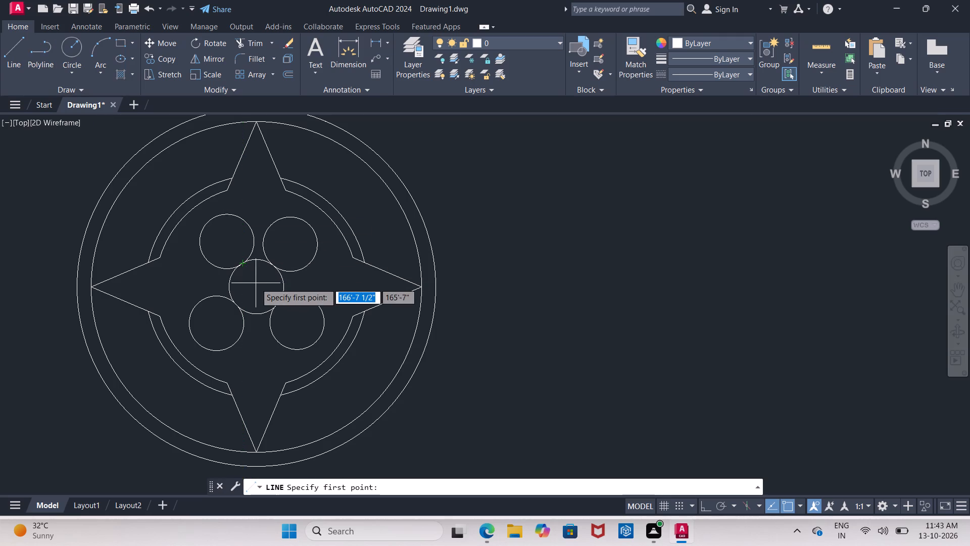
left_click(175, 363)
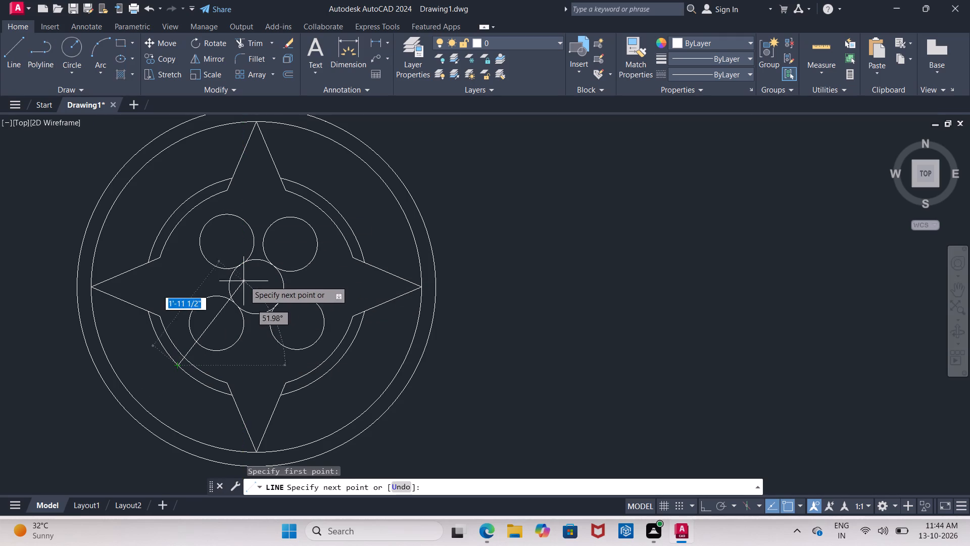
left_click(329, 215)
key("Escape")
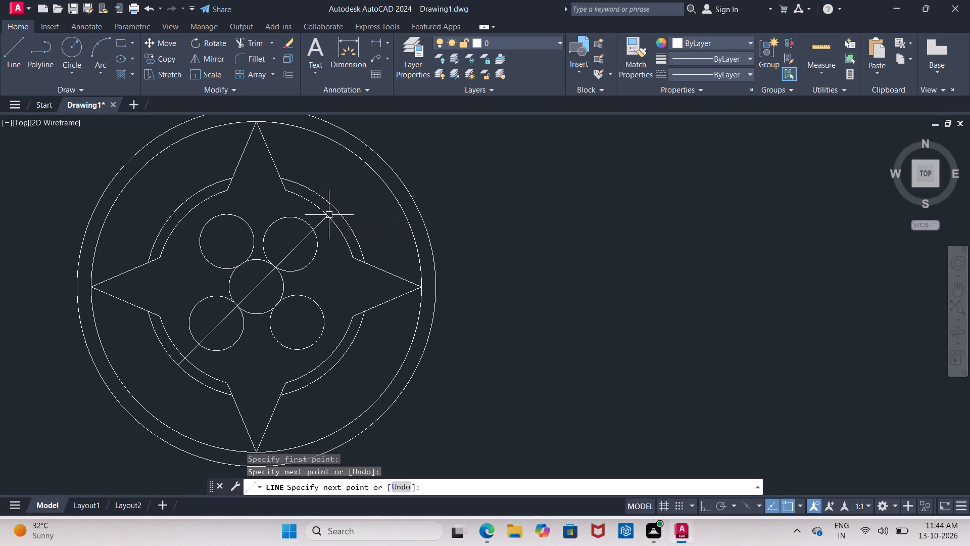
left_click(8, 53)
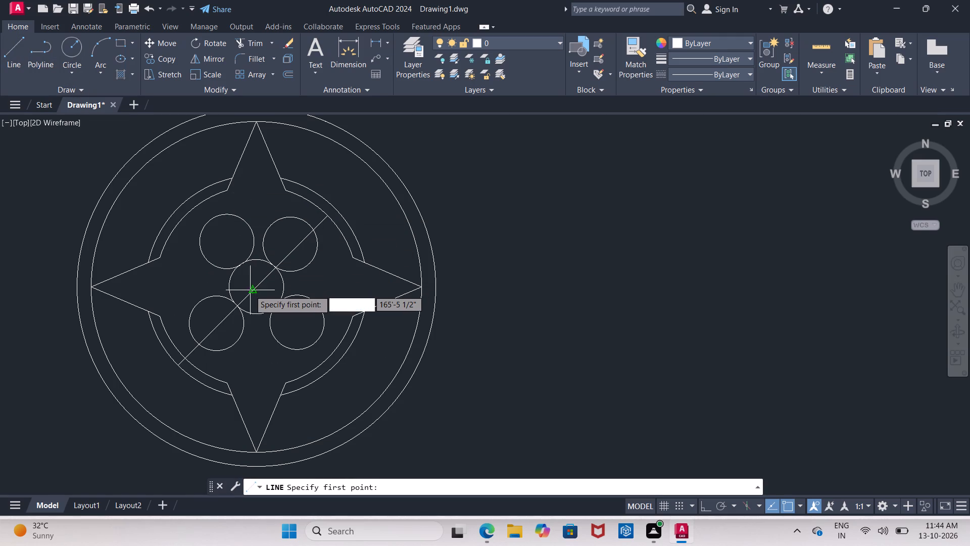
left_click(335, 367)
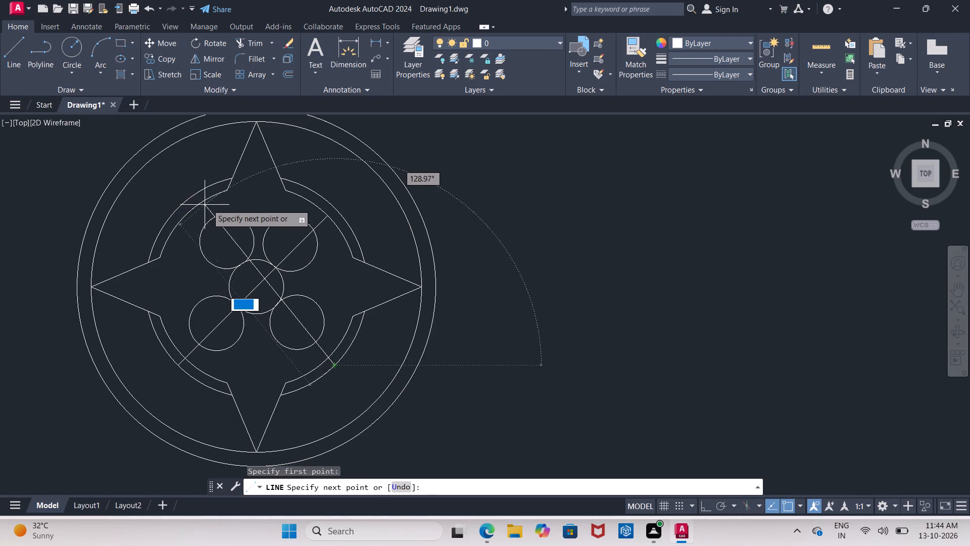
left_click(187, 216)
key("Escape")
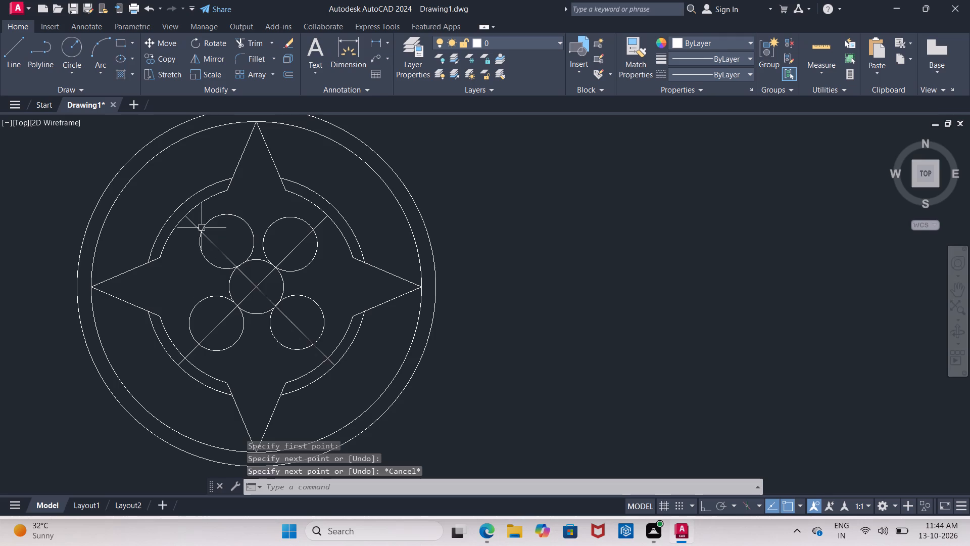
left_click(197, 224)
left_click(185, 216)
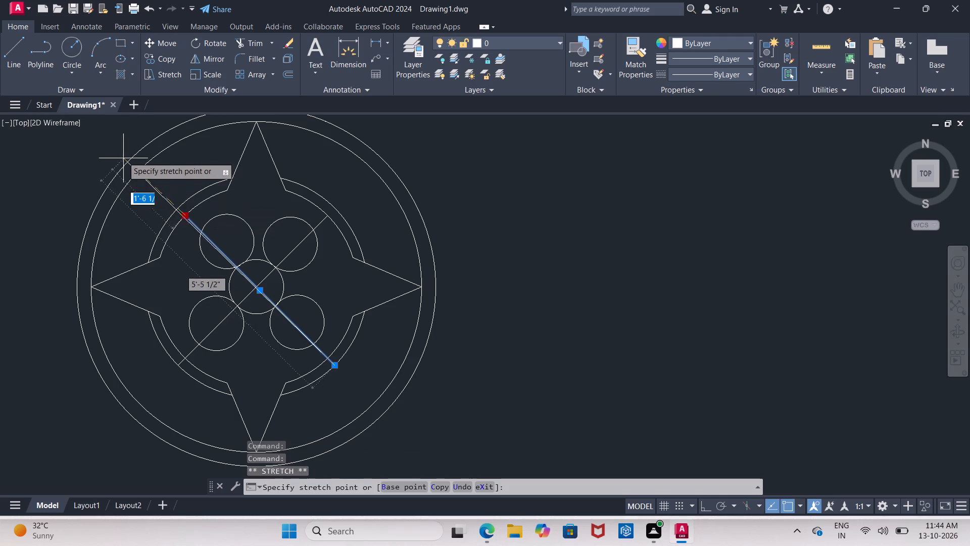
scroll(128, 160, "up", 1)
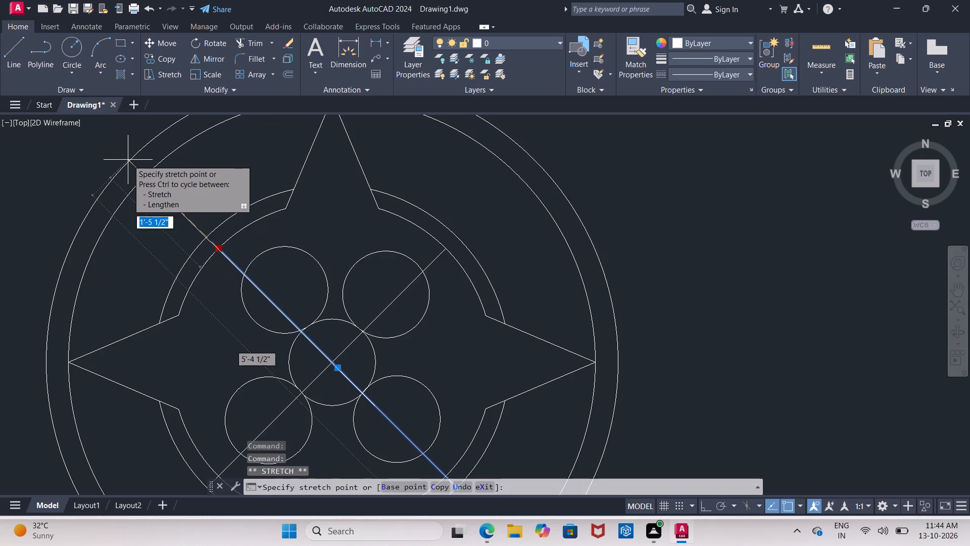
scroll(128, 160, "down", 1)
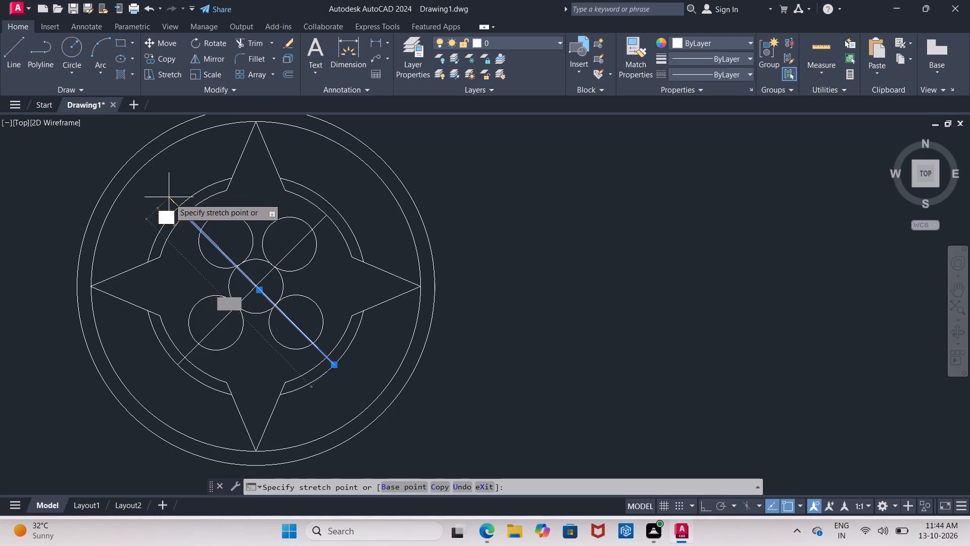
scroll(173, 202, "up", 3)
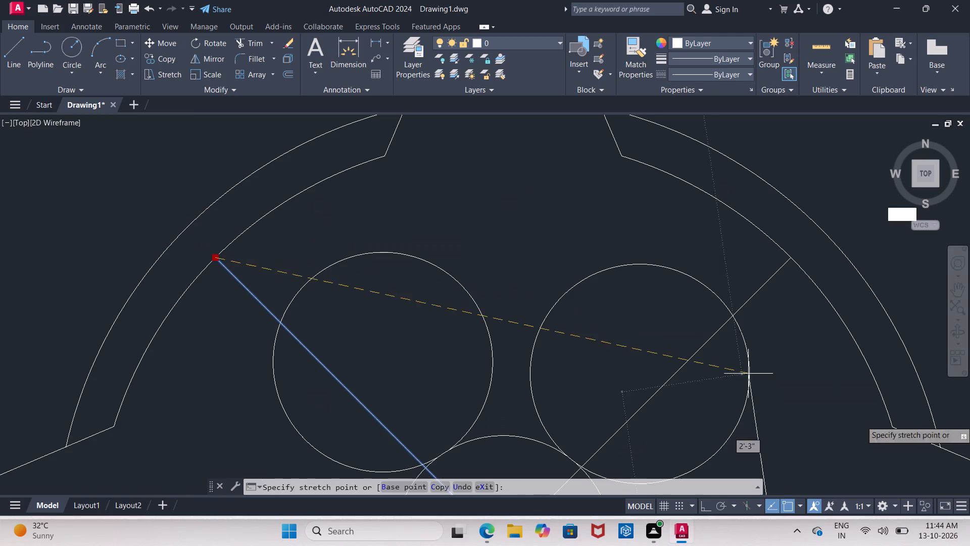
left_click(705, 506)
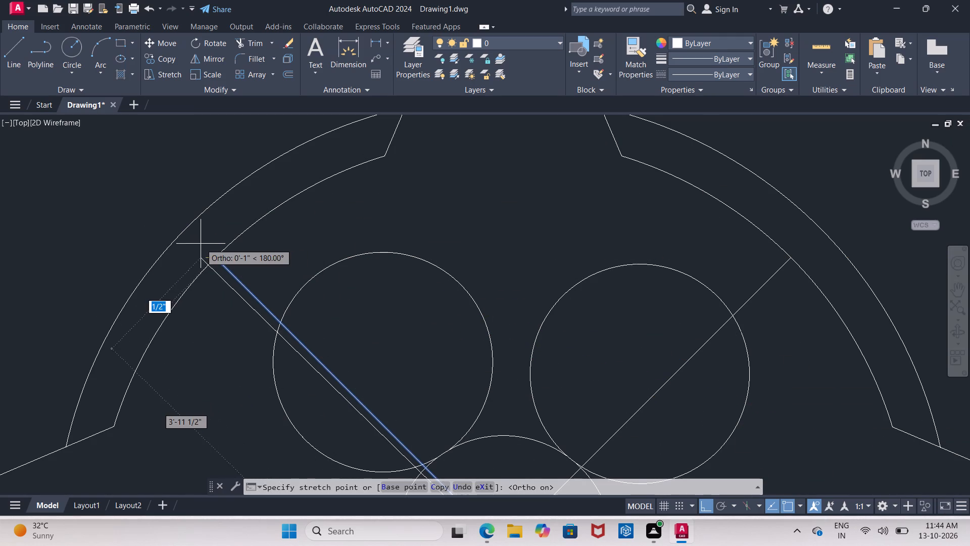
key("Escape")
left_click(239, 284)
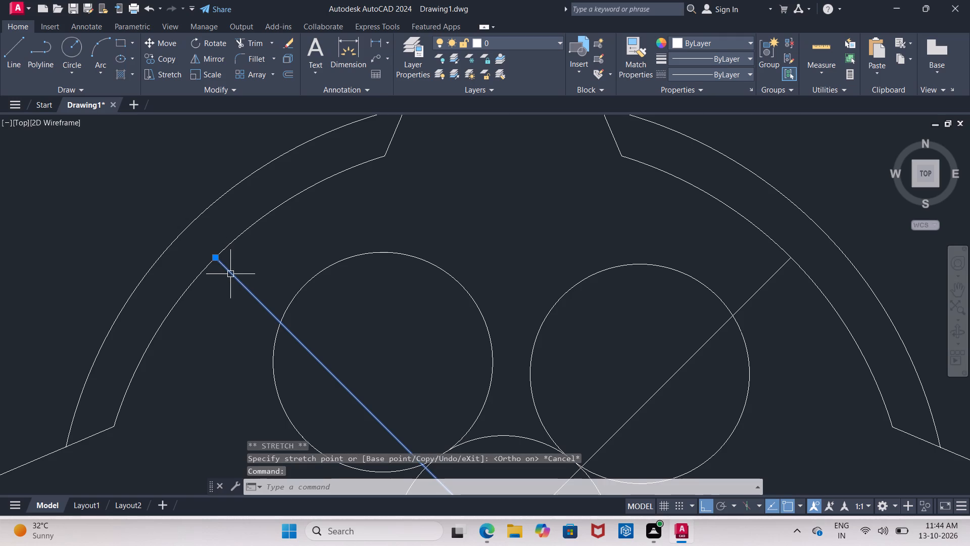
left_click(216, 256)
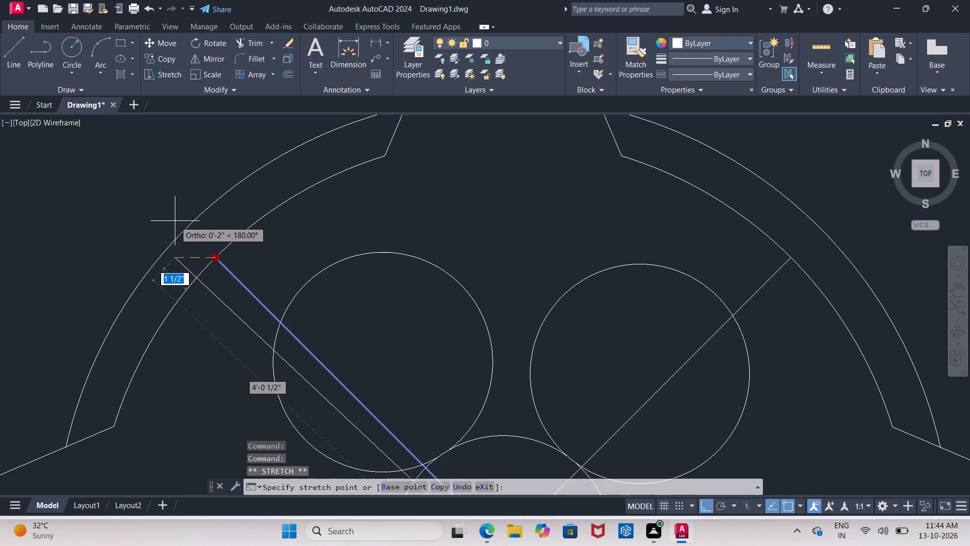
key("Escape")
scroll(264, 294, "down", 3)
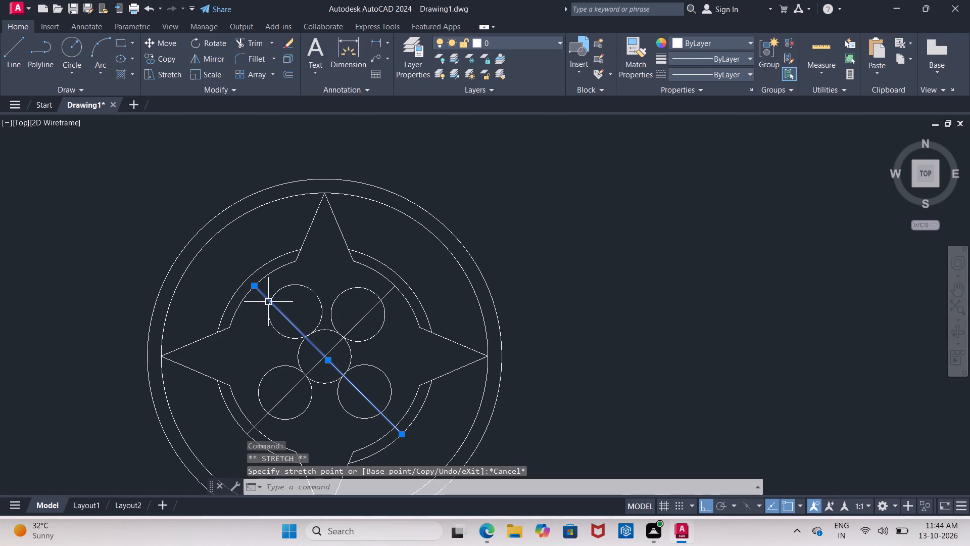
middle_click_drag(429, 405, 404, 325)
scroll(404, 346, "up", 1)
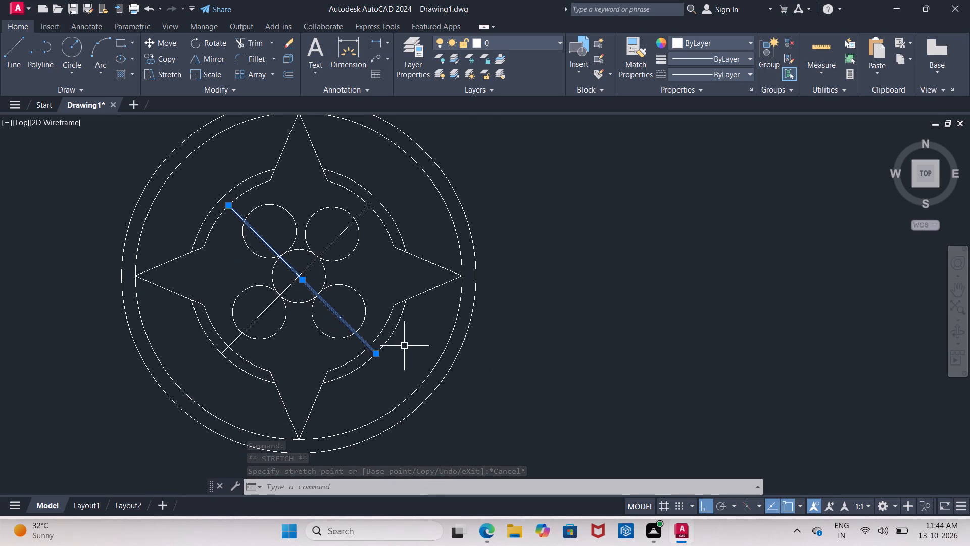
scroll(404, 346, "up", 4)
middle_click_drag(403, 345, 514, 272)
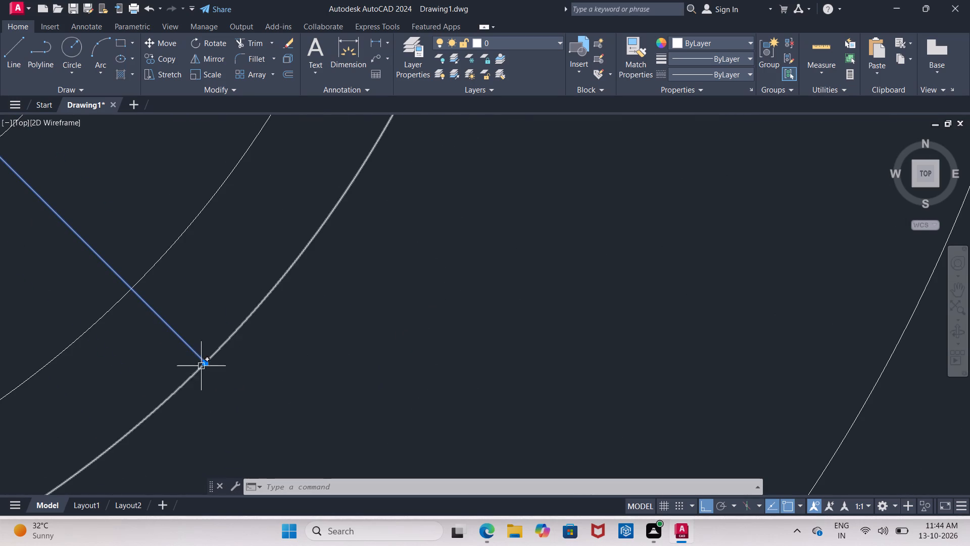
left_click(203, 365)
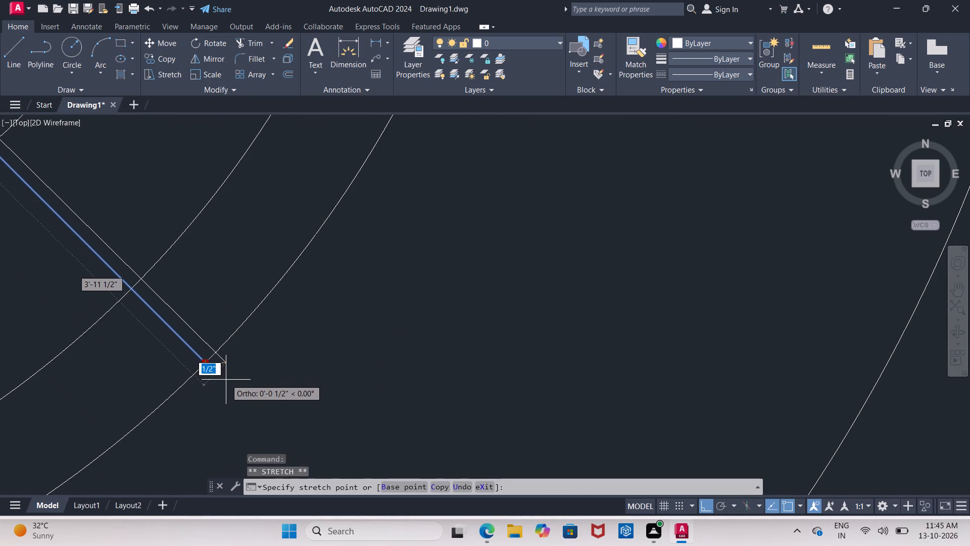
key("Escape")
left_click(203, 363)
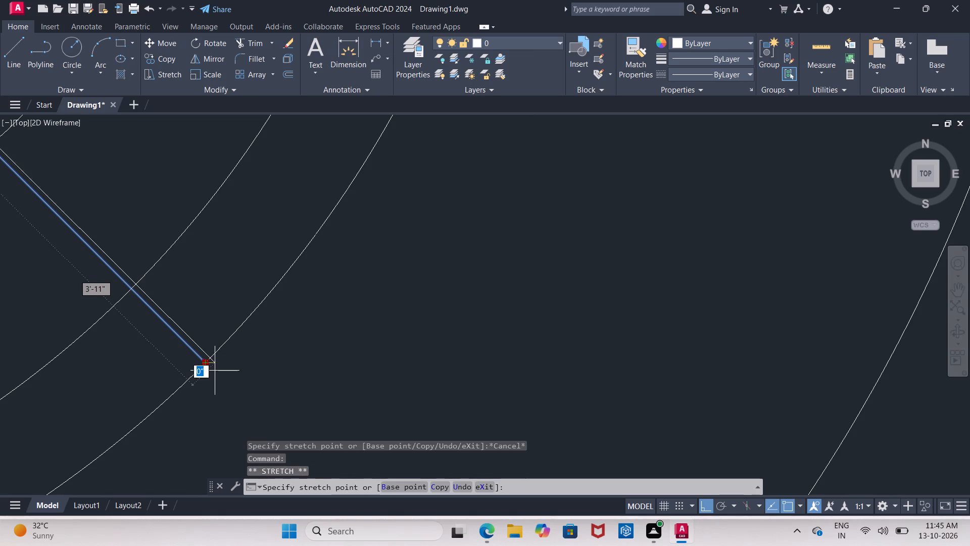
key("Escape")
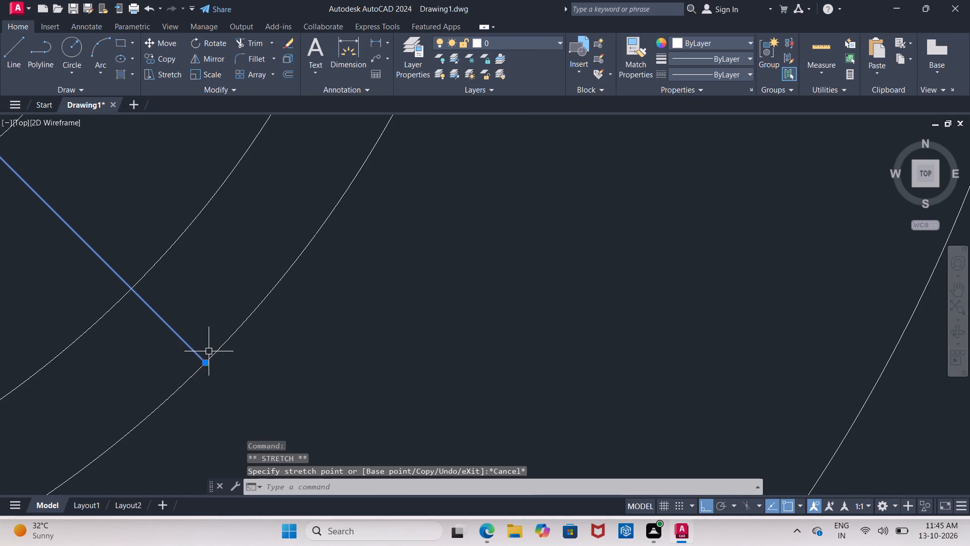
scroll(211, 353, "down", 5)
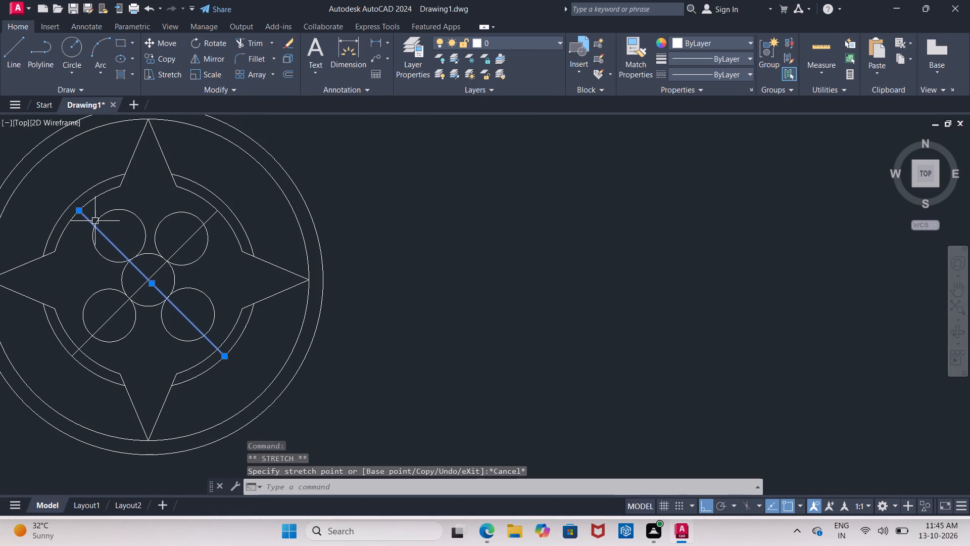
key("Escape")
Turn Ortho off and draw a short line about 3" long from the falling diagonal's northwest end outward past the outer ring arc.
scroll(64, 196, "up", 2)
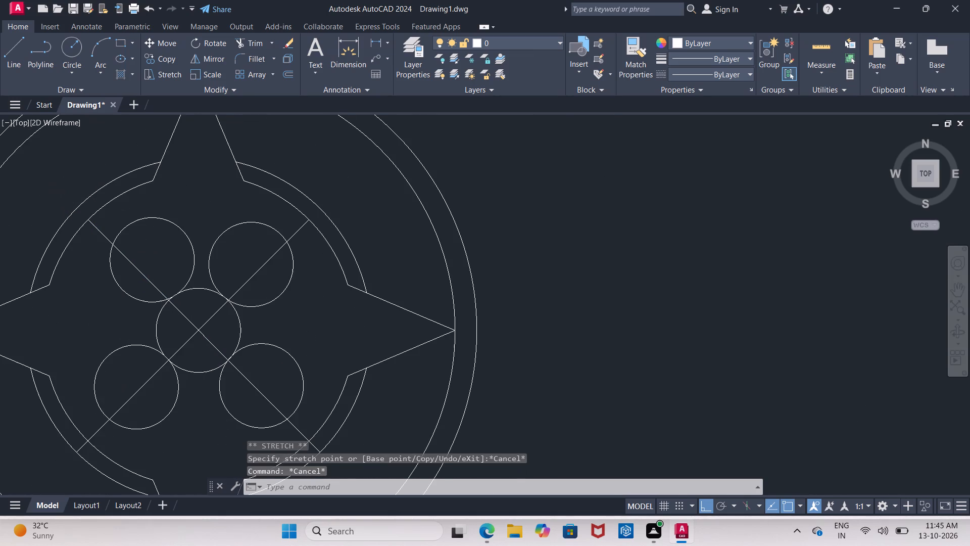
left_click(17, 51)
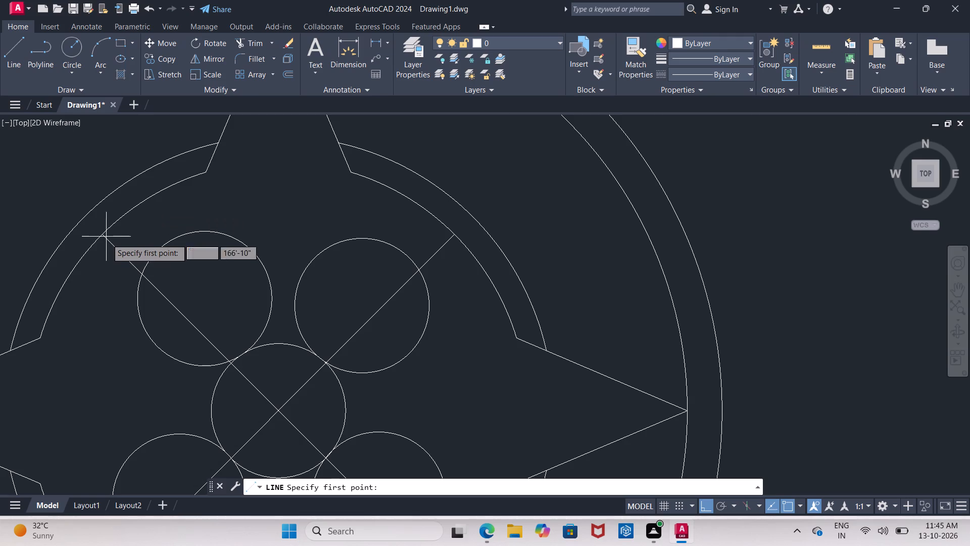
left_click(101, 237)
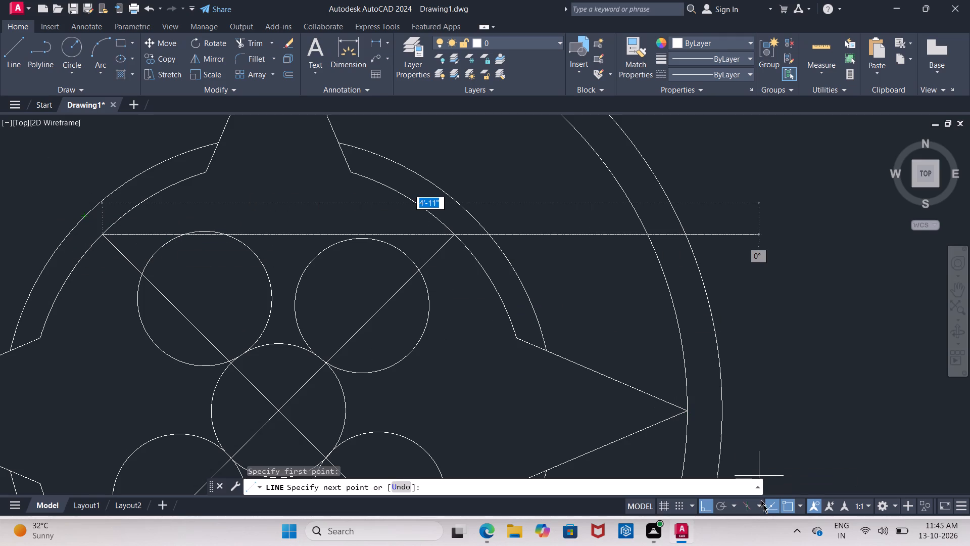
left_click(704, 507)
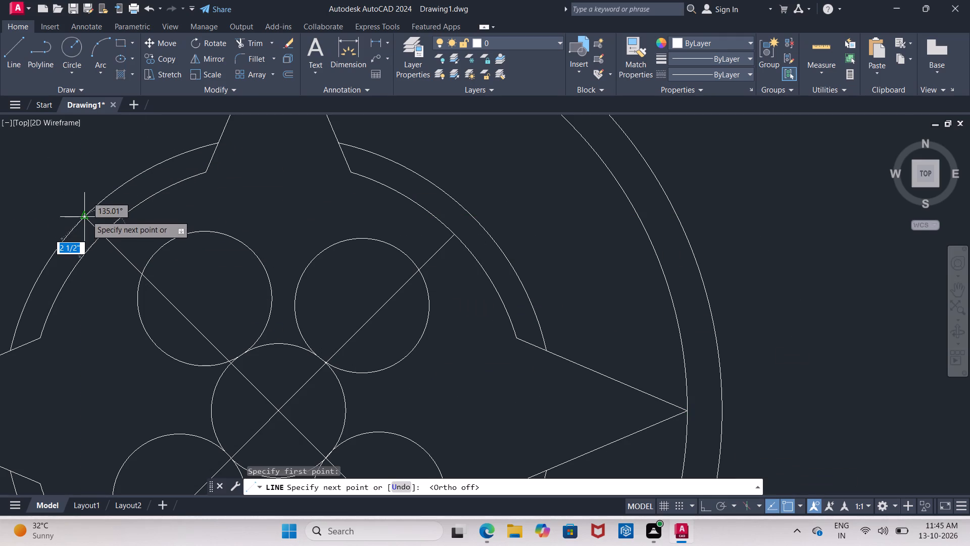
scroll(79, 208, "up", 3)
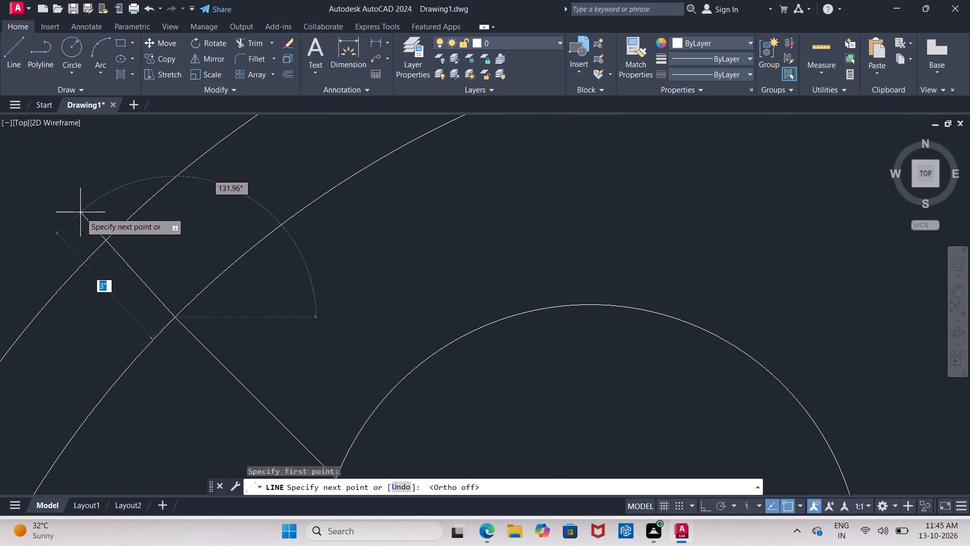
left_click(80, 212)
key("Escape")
Stretch the northeast and southwest ends of the rising diagonal past the outer ring arcs, making it about 4'-6 1/2" long.
scroll(80, 212, "down", 4)
middle_click_drag(138, 289, 185, 210)
left_click(350, 160)
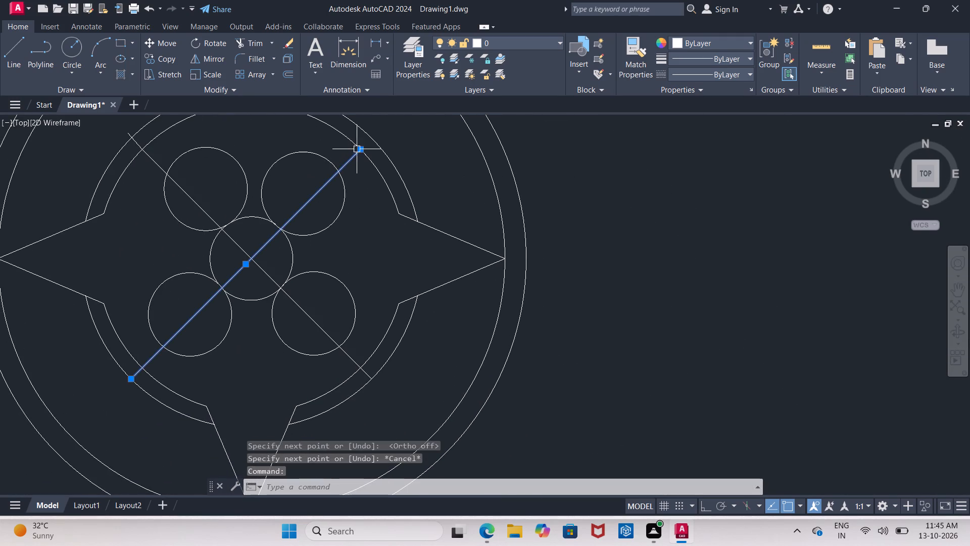
left_click(358, 147)
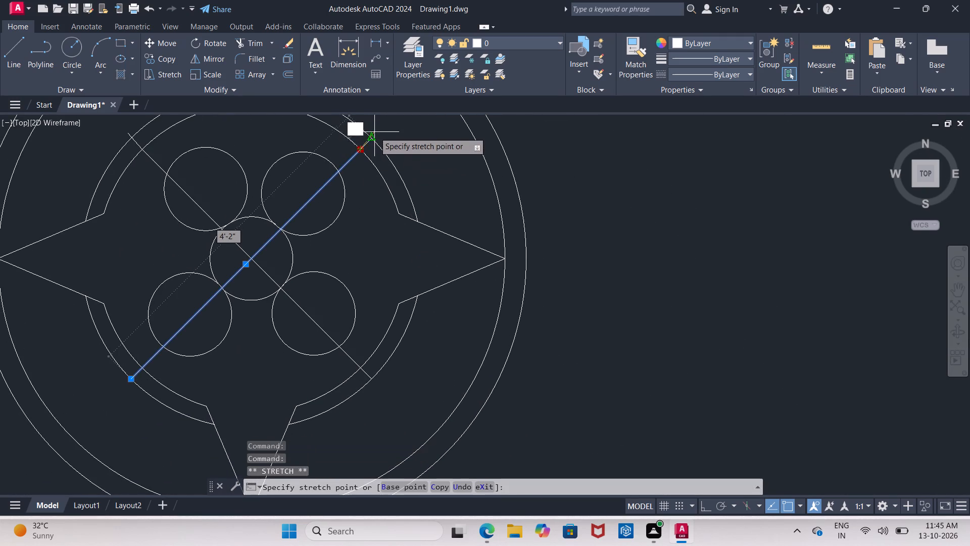
left_click(380, 130)
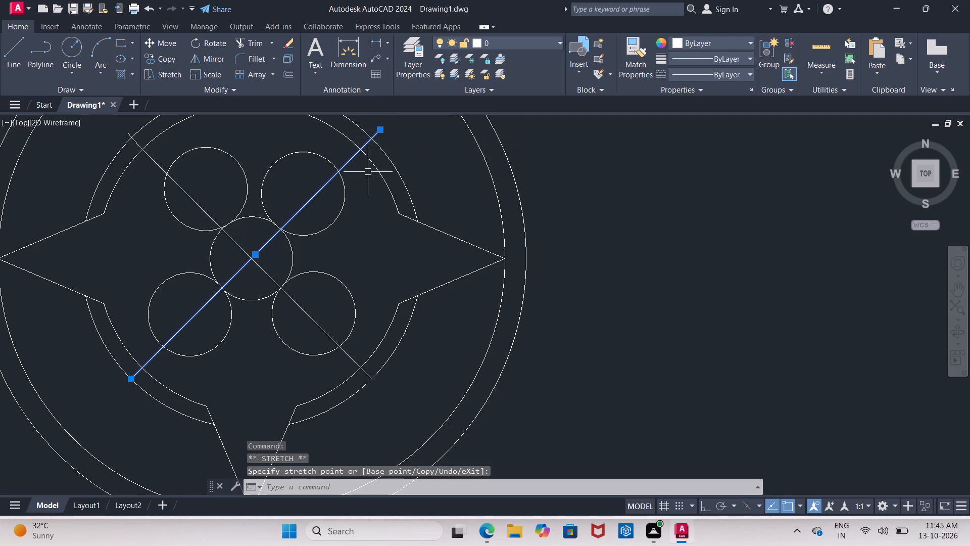
left_click(130, 381)
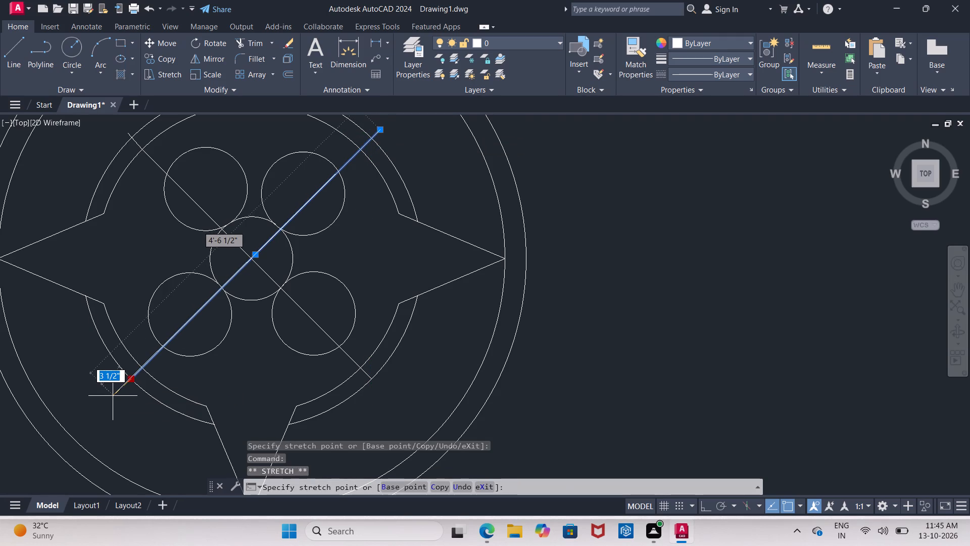
left_click(113, 396)
Stretch the southeast end of the falling diagonal outward past the outer ring arc and clear the selection.
left_click(357, 367)
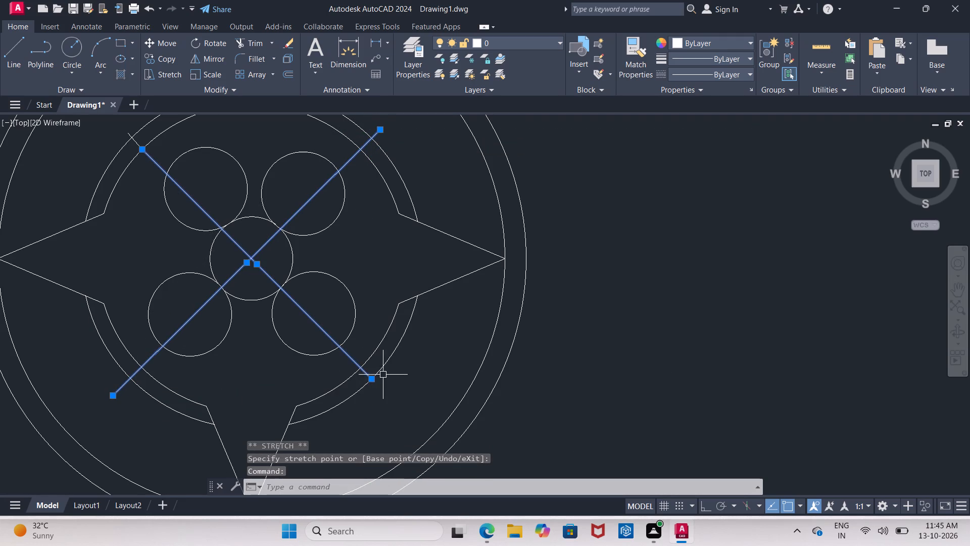
left_click(374, 380)
left_click(385, 393)
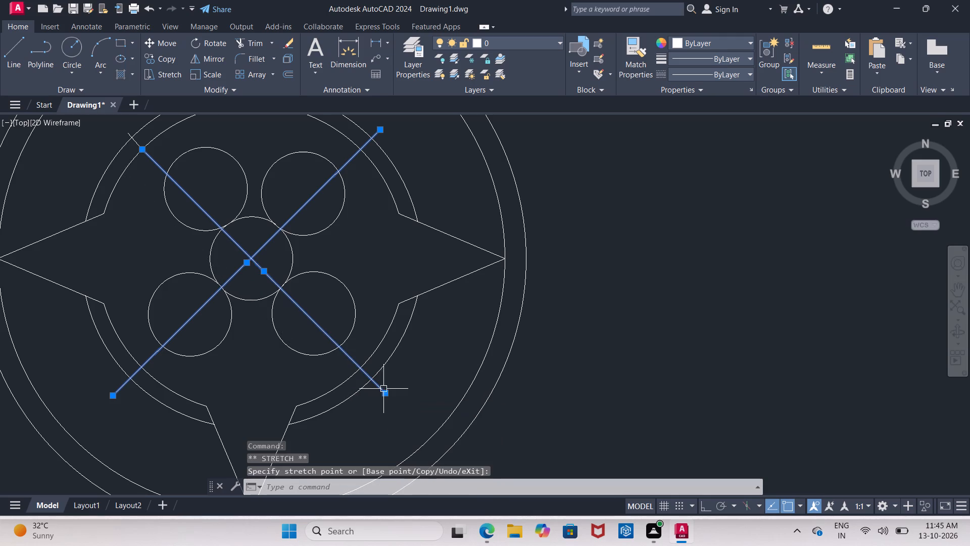
middle_click_drag(241, 235, 305, 357)
scroll(234, 265, "up", 1)
key("Escape")
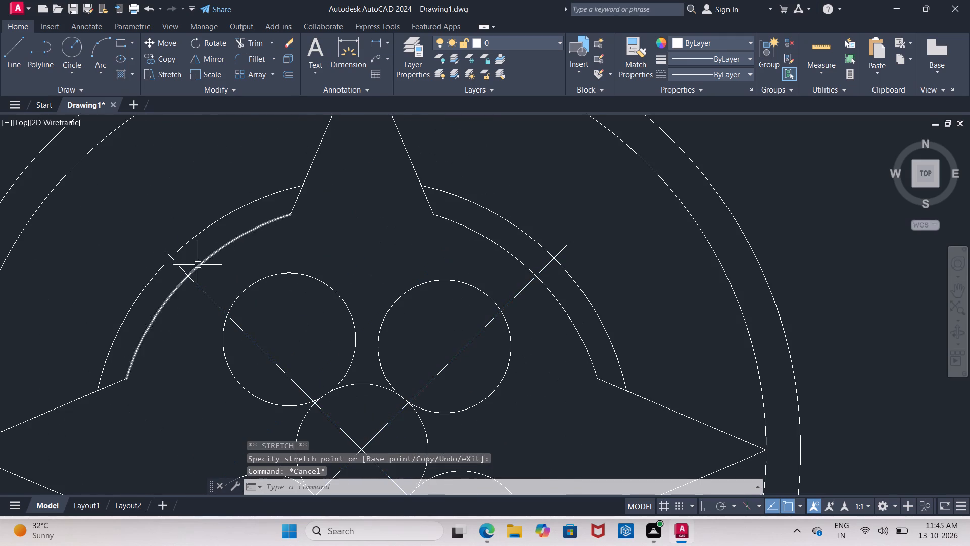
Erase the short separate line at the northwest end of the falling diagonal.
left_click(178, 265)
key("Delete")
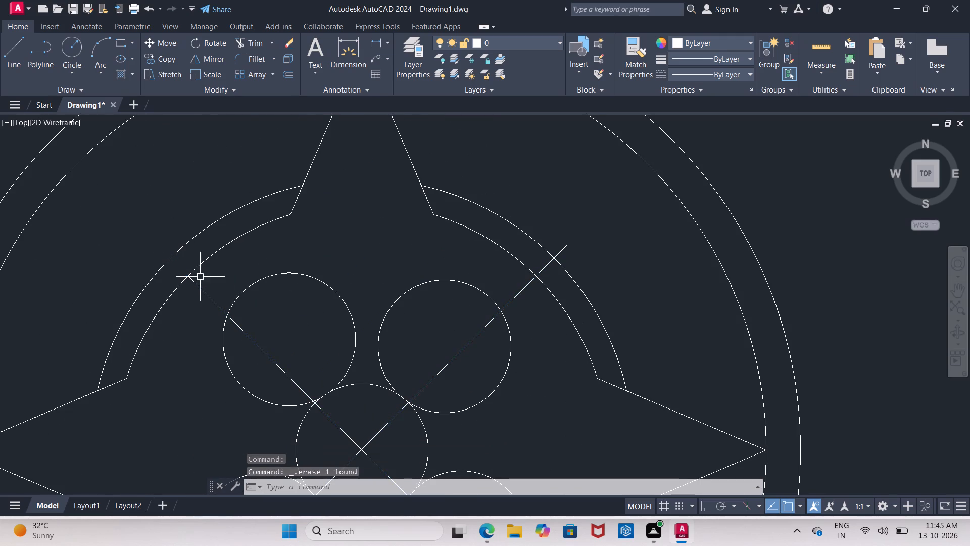
Stretch the northwest end of the falling diagonal outward past the outer ring arc.
left_click(204, 294)
left_click(186, 278)
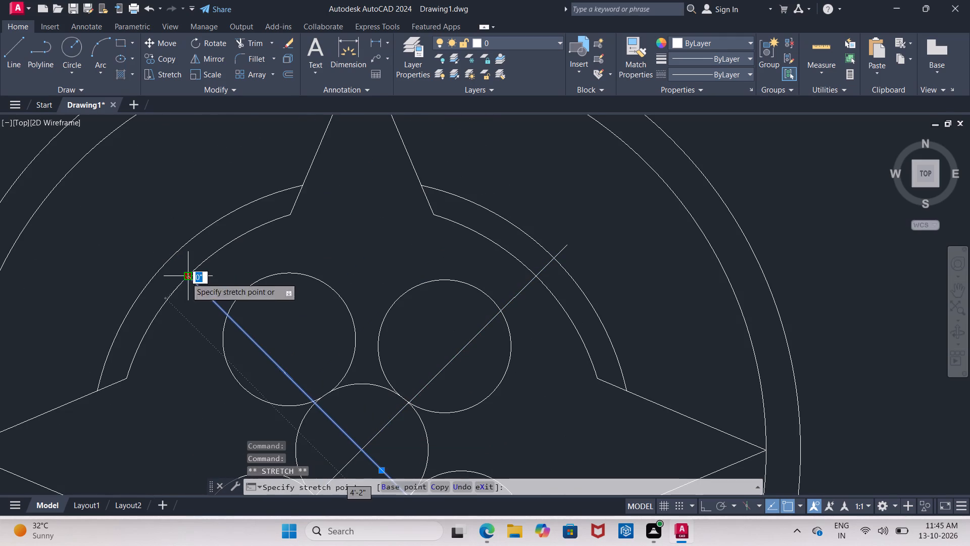
left_click(158, 245)
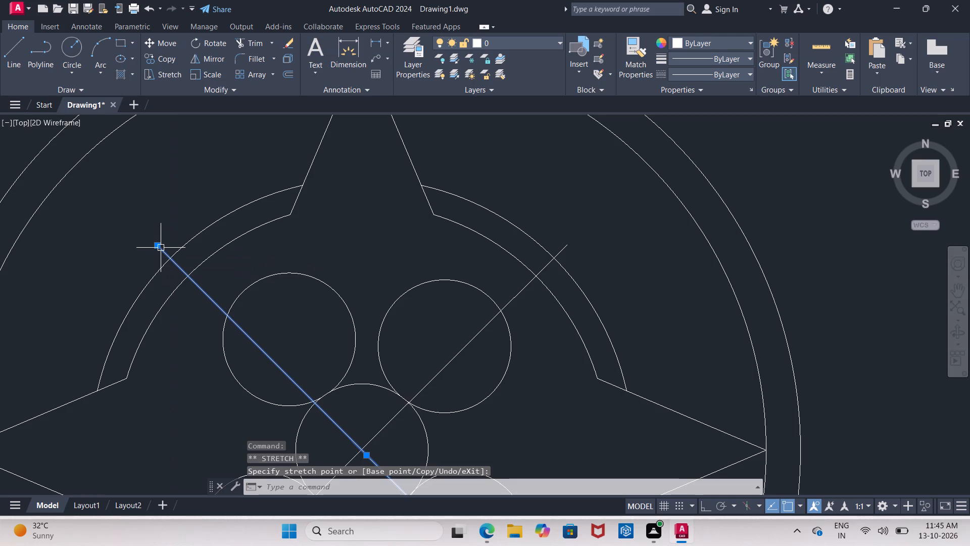
key("Escape")
Trim the falling diagonal away between the inner ring arcs, plus the rising diagonal's piece inside the central circle.
scroll(174, 263, "down", 2)
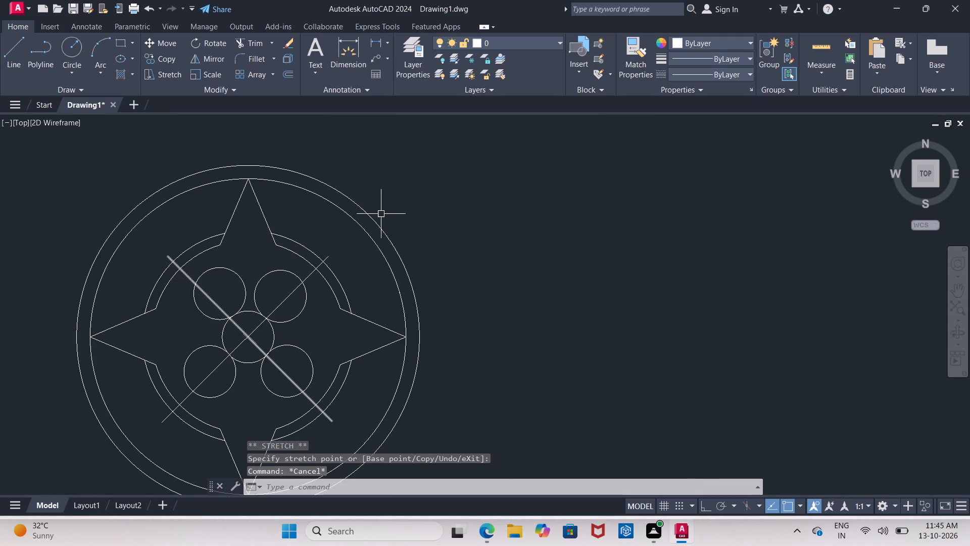
type("TR")
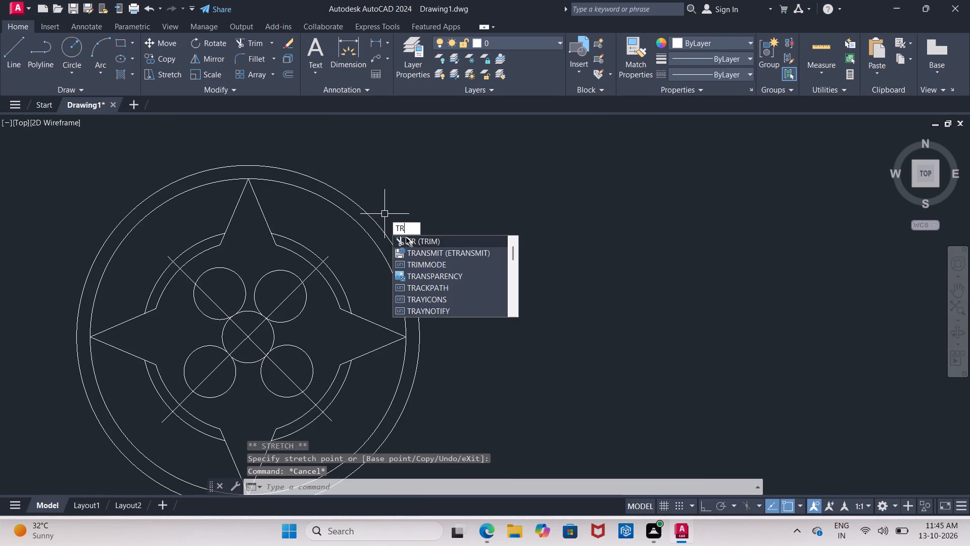
left_click(406, 236)
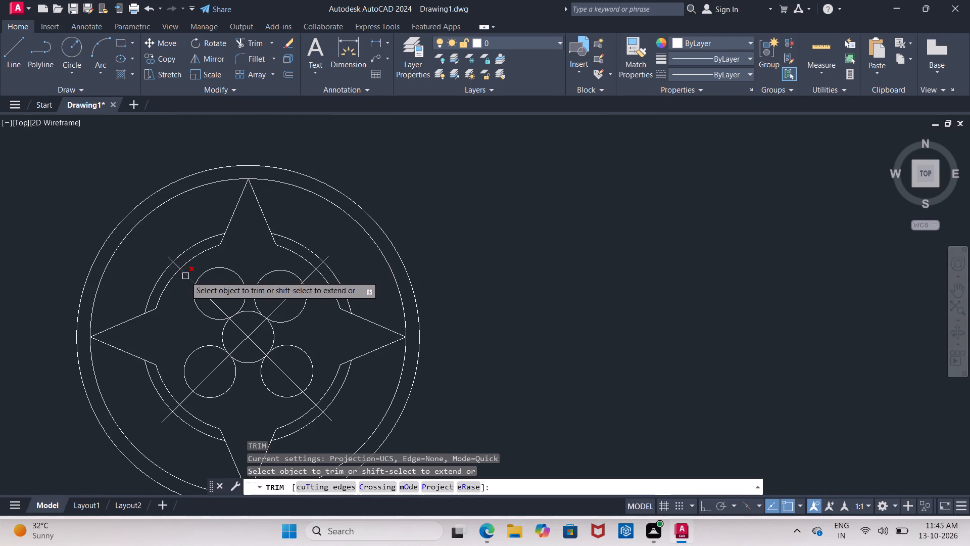
scroll(191, 281, "up", 1)
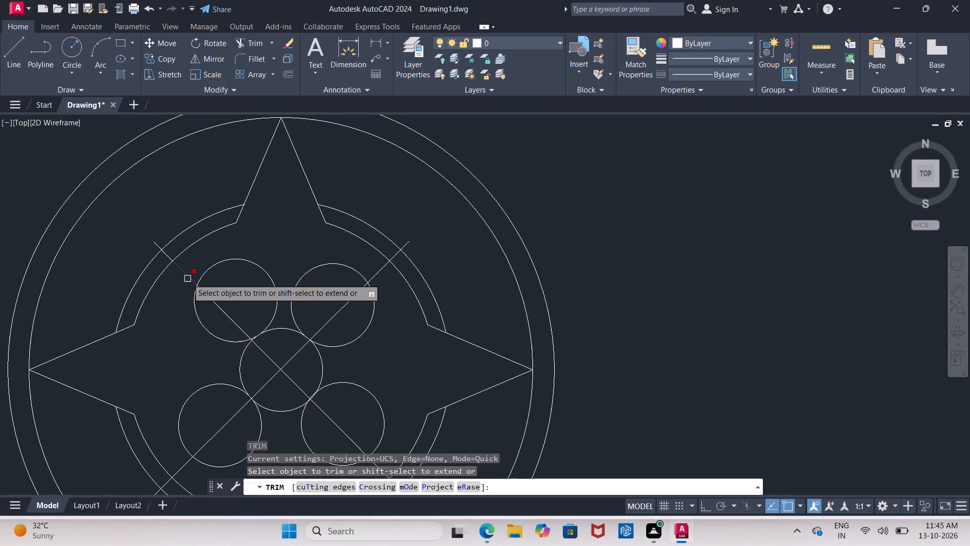
left_click(187, 279)
left_click(216, 301)
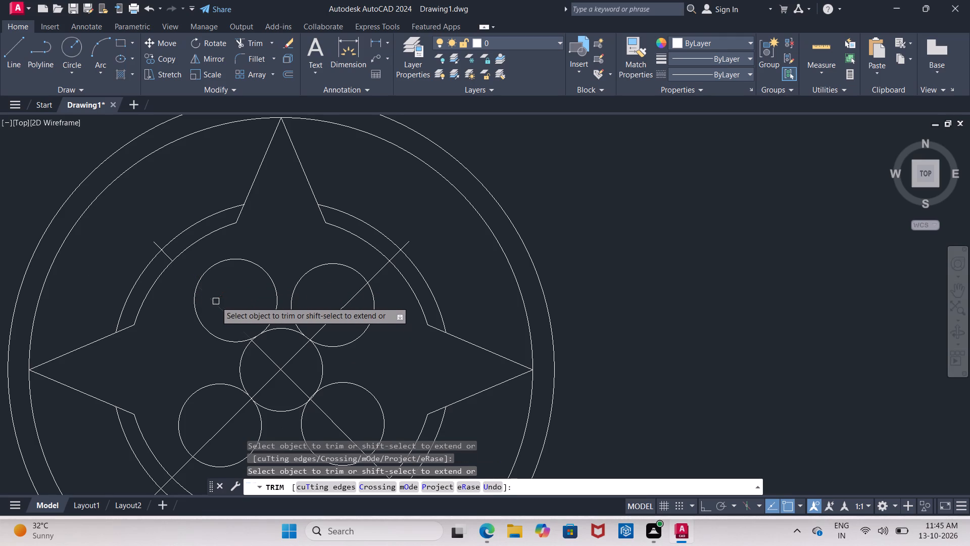
left_click(269, 357)
left_click(284, 373)
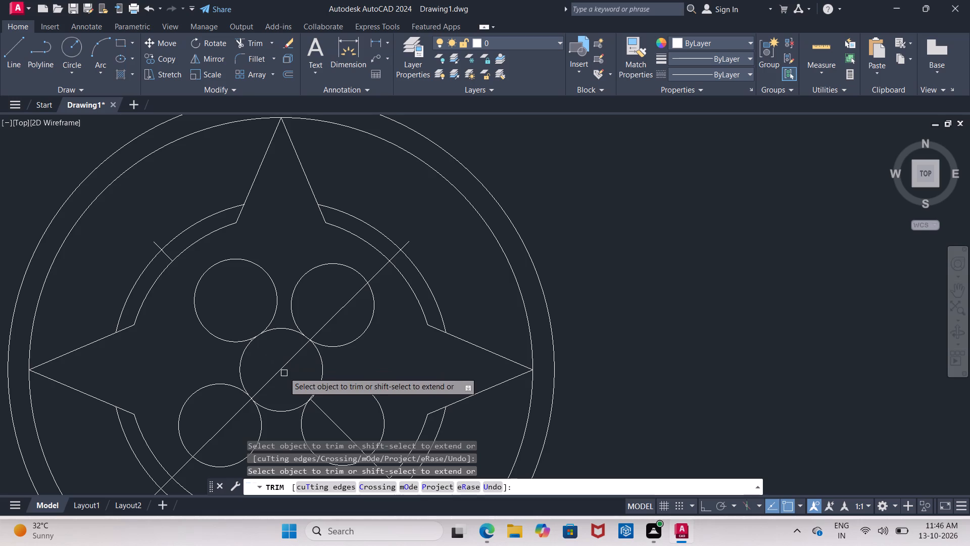
left_click(281, 361)
left_click(283, 366)
left_click_drag(282, 358, 286, 366)
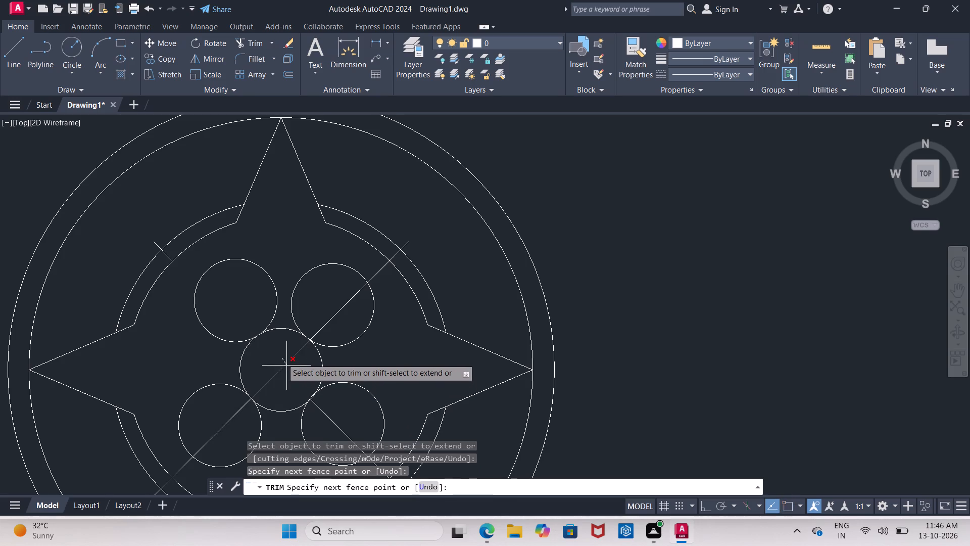
left_click_drag(286, 366, 292, 371)
middle_click_drag(290, 365, 247, 217)
scroll(244, 209, "up", 1)
left_click(314, 315)
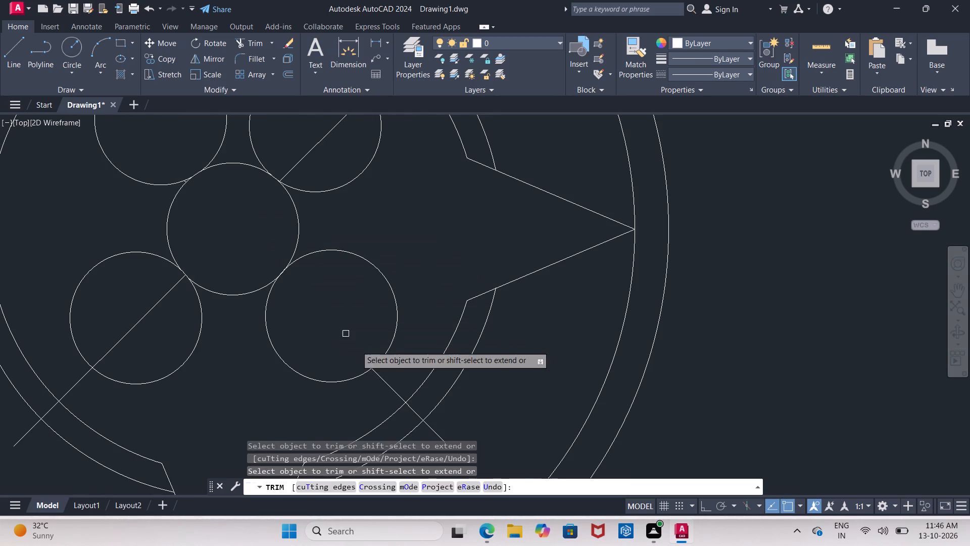
left_click(378, 377)
Trim the rest of the rising diagonal inside the inner ring arcs, leaving only short ticks across the ring, and end the trimming.
scroll(394, 376, "down", 1)
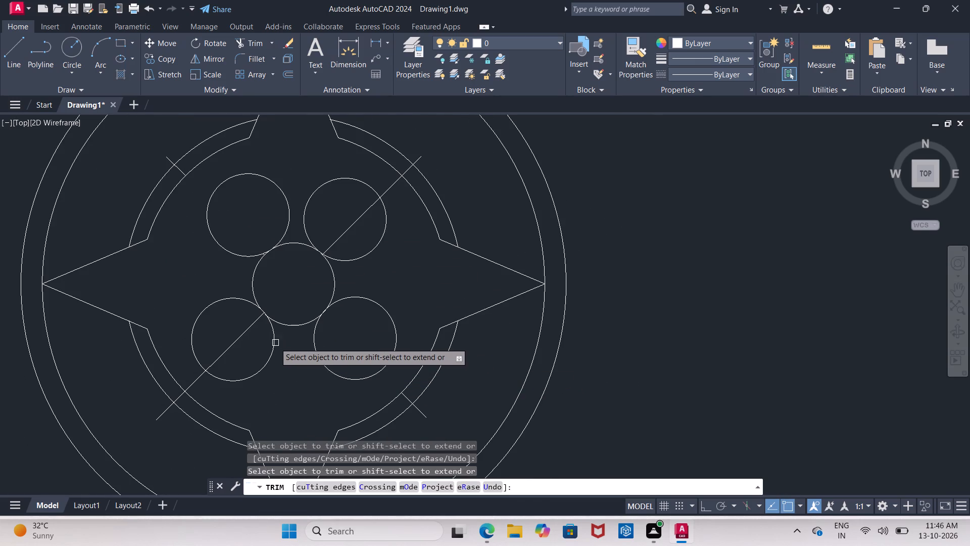
left_click(232, 343)
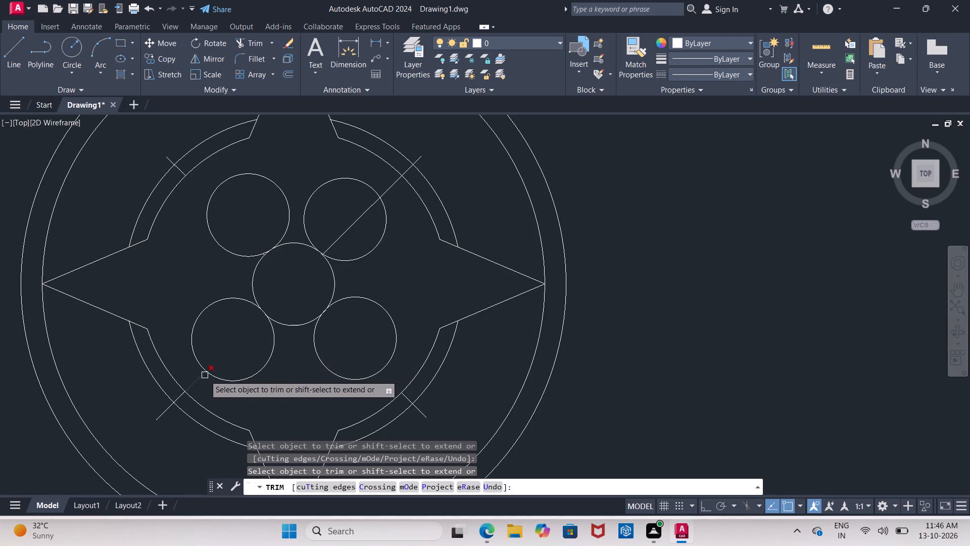
left_click(197, 378)
left_click(351, 227)
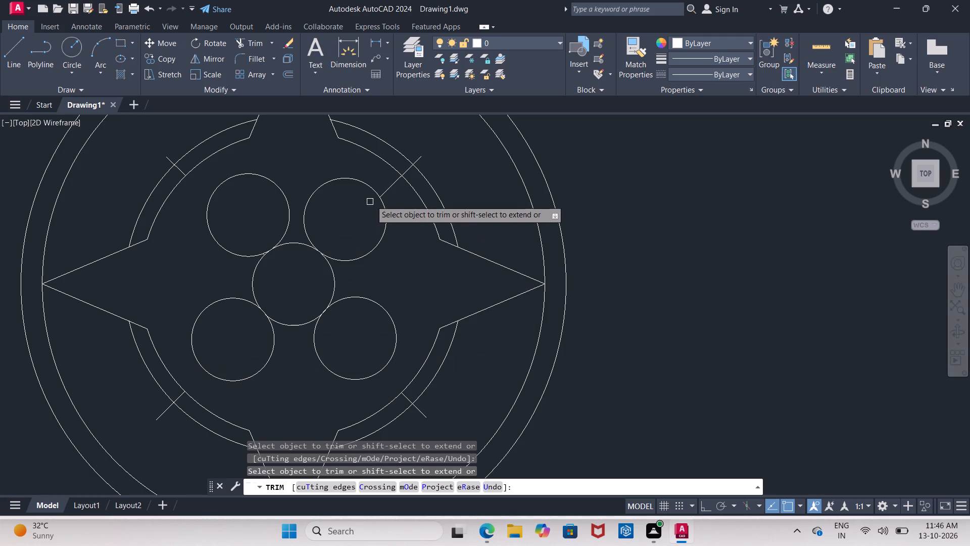
left_click(391, 188)
scroll(401, 226, "down", 2)
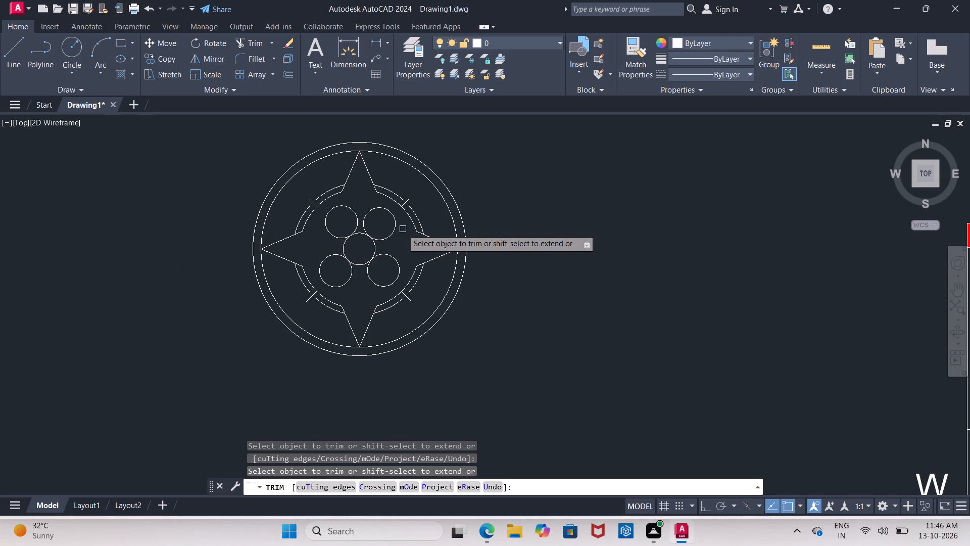
middle_click_drag(563, 172, 517, 276)
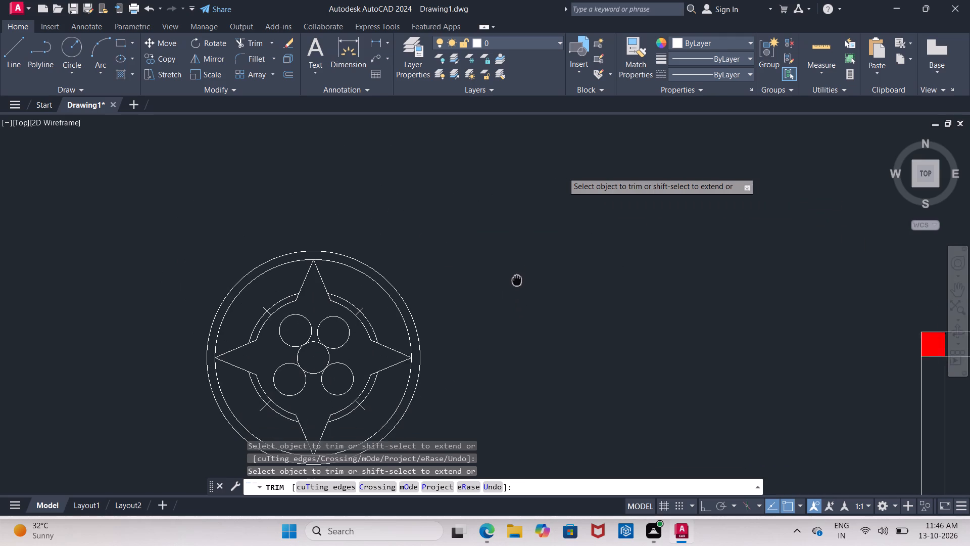
middle_click_drag(517, 276, 516, 264)
key("Escape")
Copy the W window label beside the bed room to just outside the compass's north and east points.
scroll(518, 264, "down", 2)
middle_click_drag(553, 267, 496, 220)
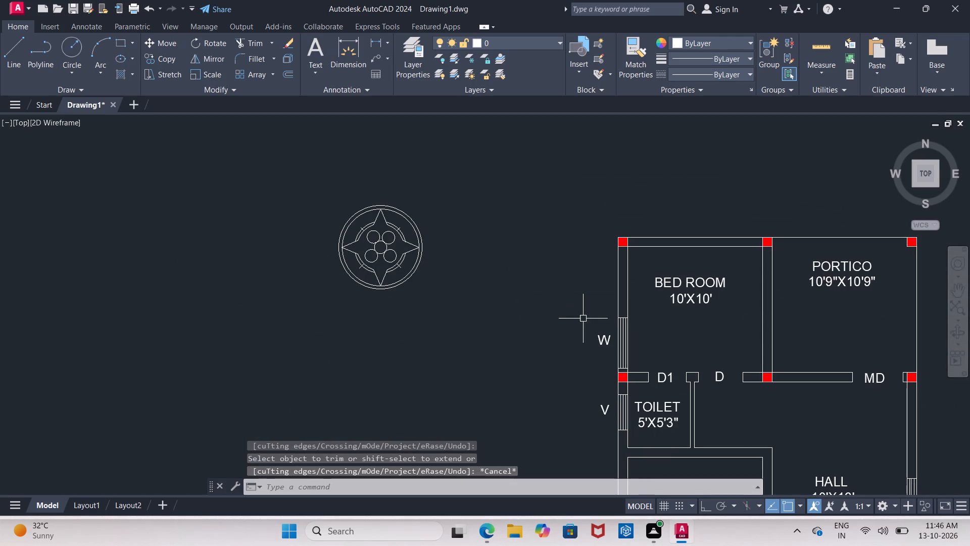
left_click(603, 342)
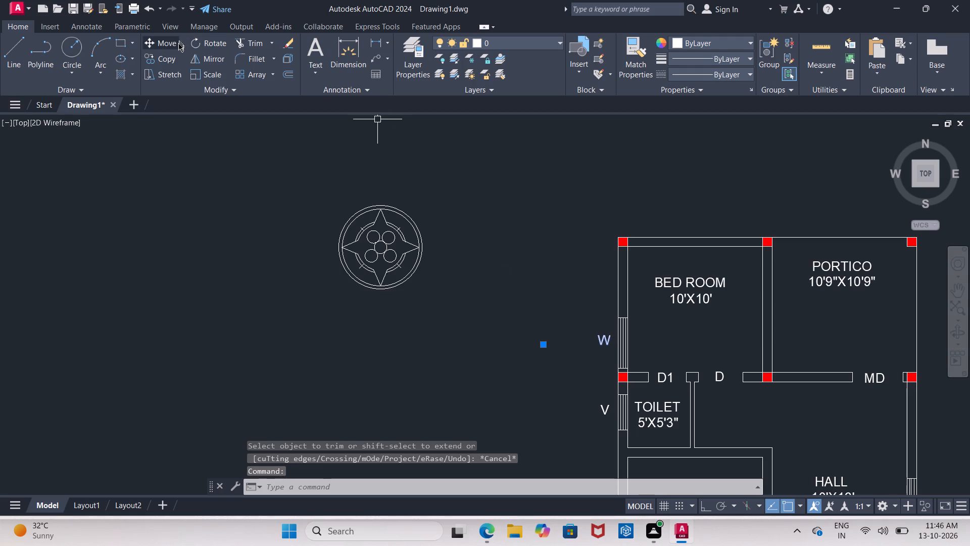
left_click(168, 62)
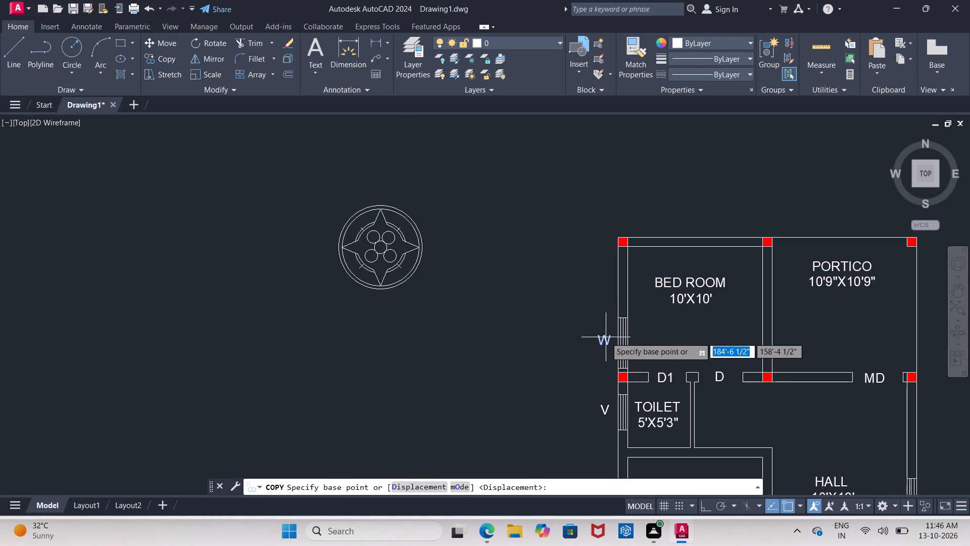
left_click(606, 339)
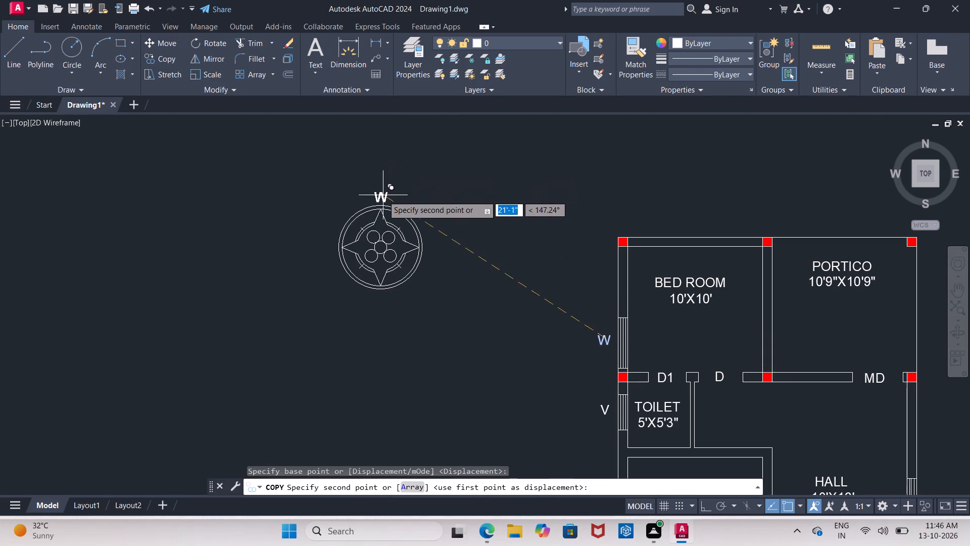
scroll(383, 196, "up", 4)
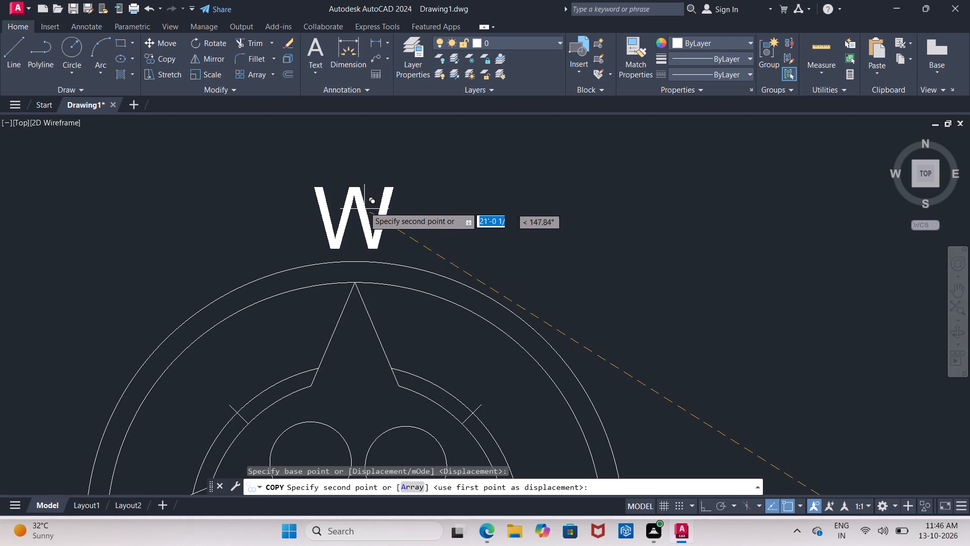
left_click(364, 190)
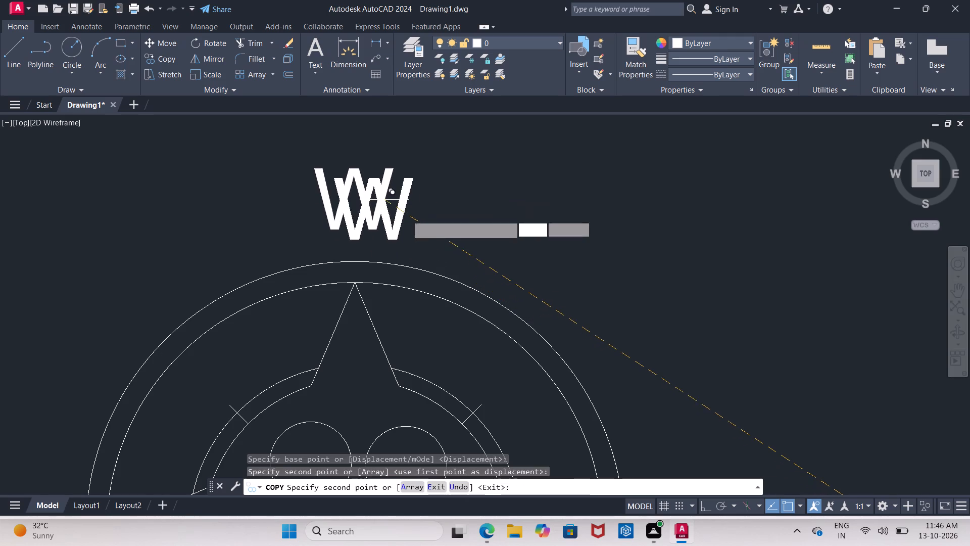
middle_click_drag(408, 214, 387, 139)
scroll(433, 180, "down", 2)
middle_click_drag(491, 246, 395, 173)
scroll(488, 237, "up", 2)
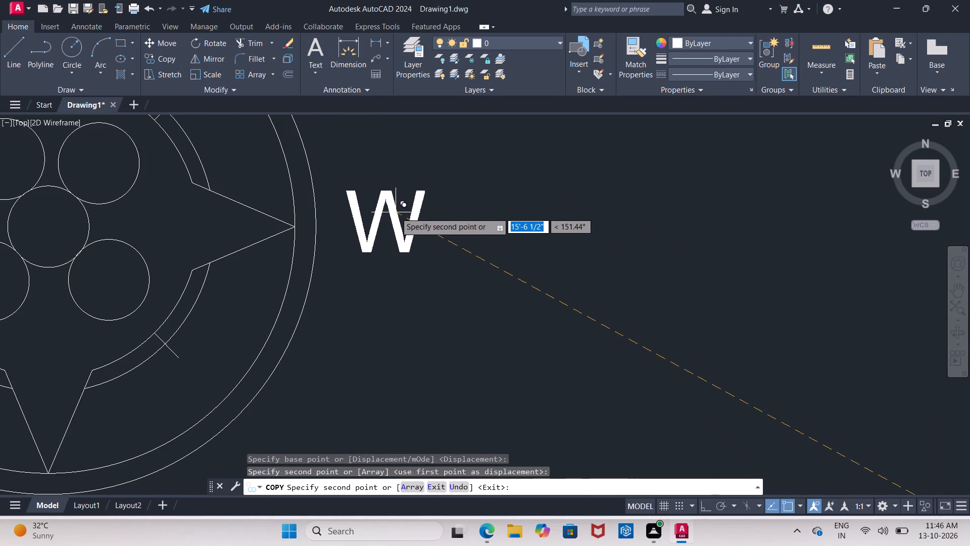
left_click(396, 212)
Place further copies of the W label just outside the compass's south and west points and finish copying.
middle_click_drag(443, 277, 684, 127)
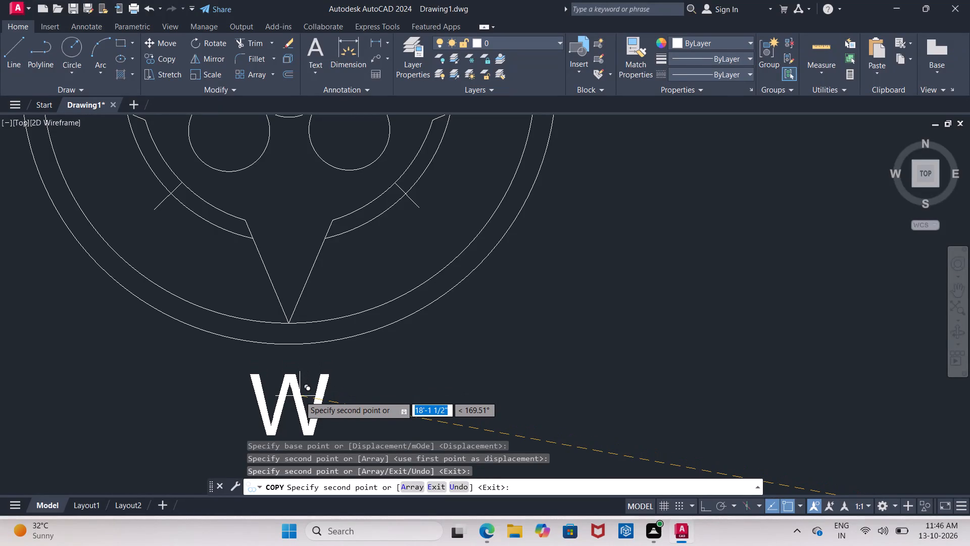
left_click(300, 396)
middle_click_drag(241, 372, 394, 400)
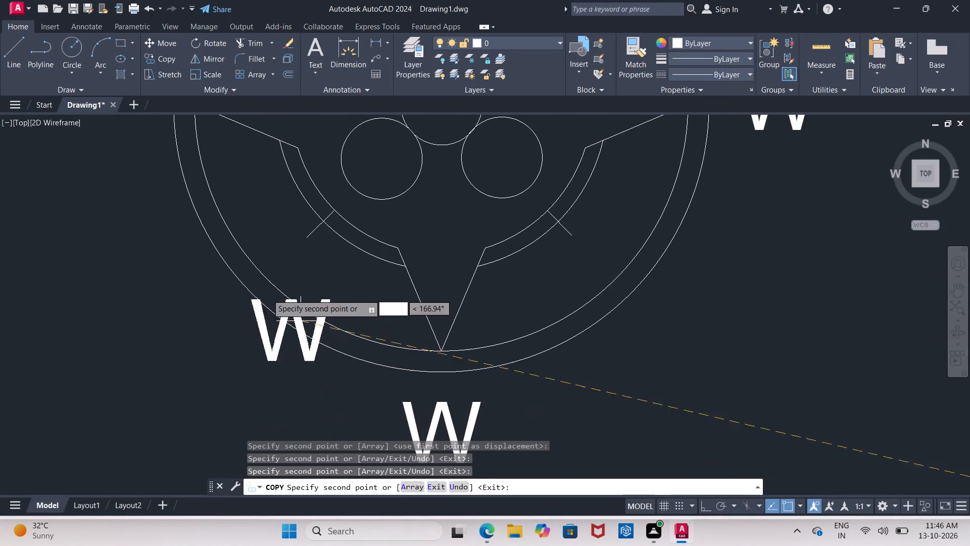
middle_click_drag(236, 263, 231, 398)
scroll(234, 290, "down", 1)
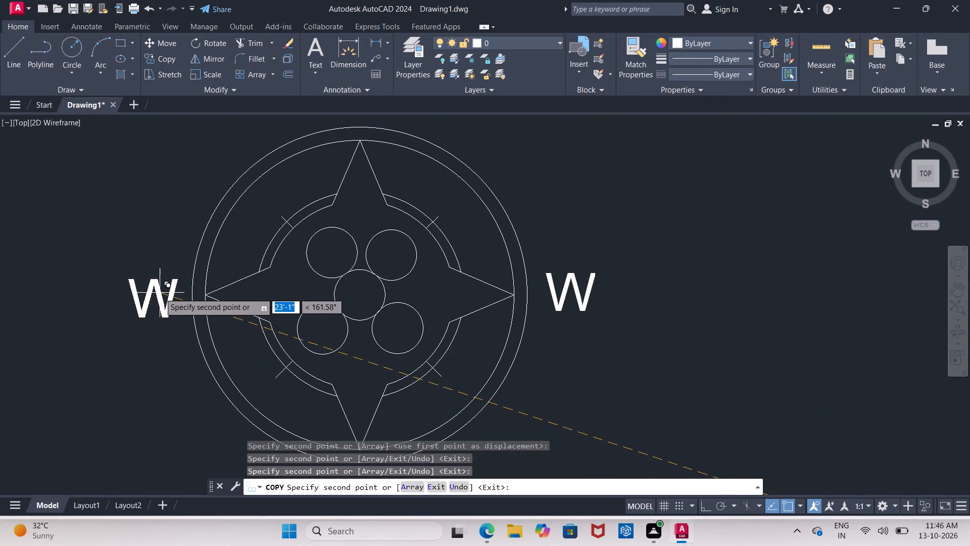
left_click(157, 287)
scroll(254, 281, "down", 1)
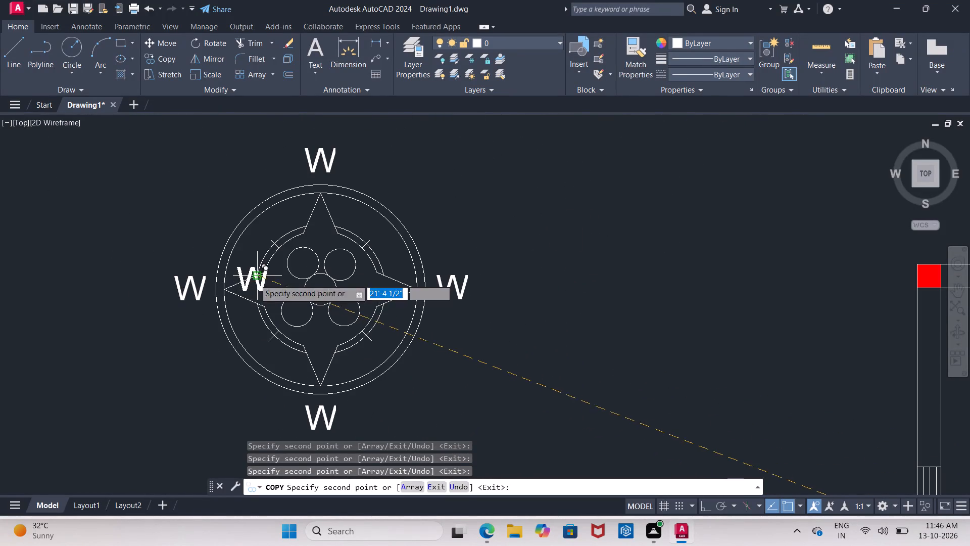
key("Escape")
Change the label below the compass's south point to E, with a leading space to shift it toward the point.
middle_click_drag(313, 294, 310, 233)
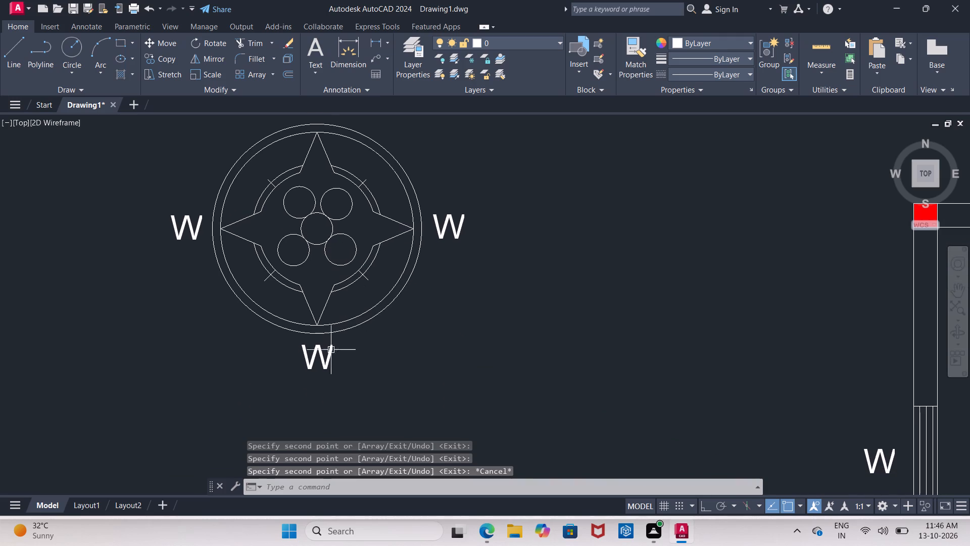
left_click(320, 358)
left_click(320, 358)
left_click(320, 358)
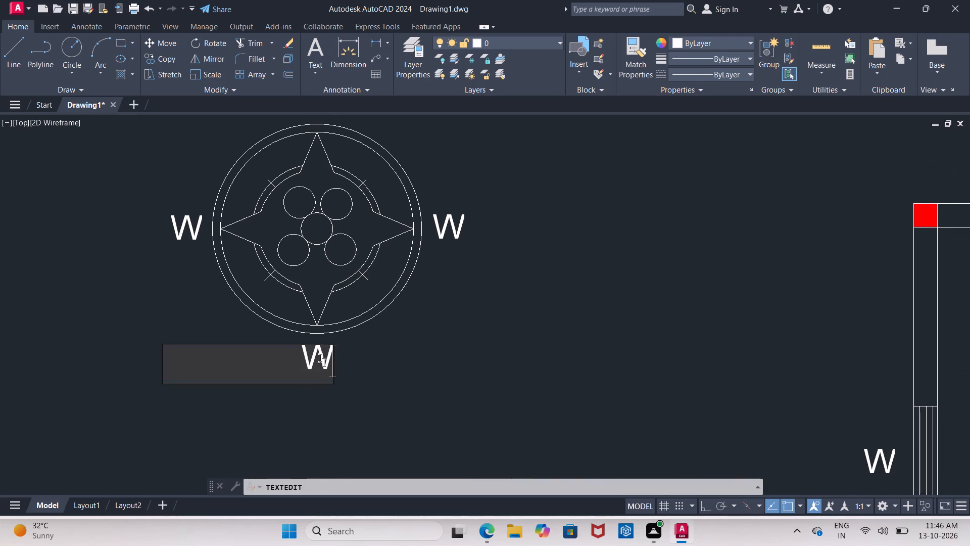
key("BackSpace")
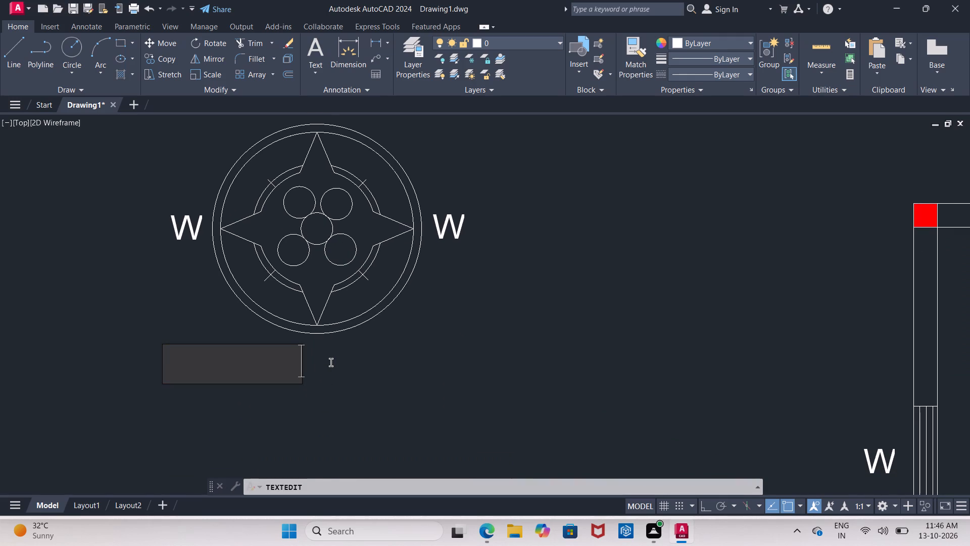
key("e")
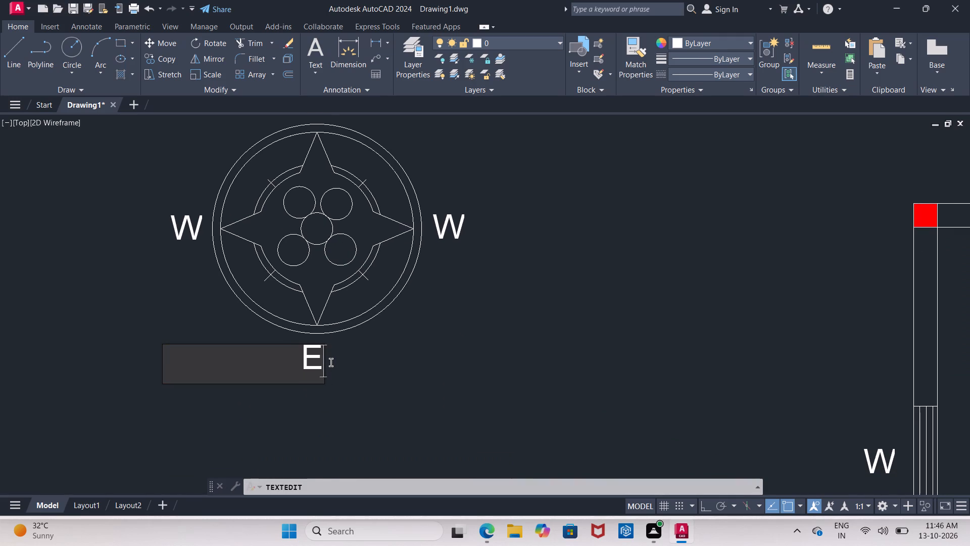
key("Left")
key("space")
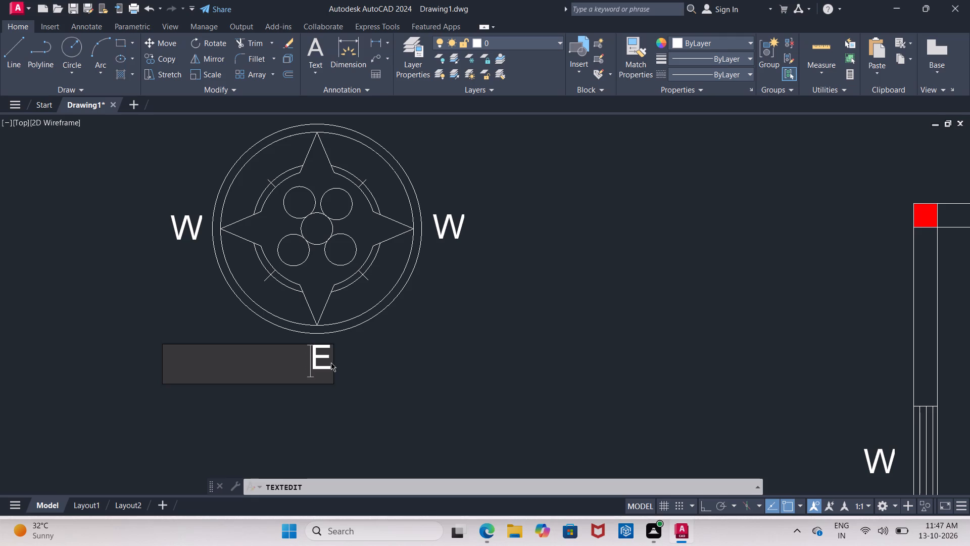
left_click(390, 374)
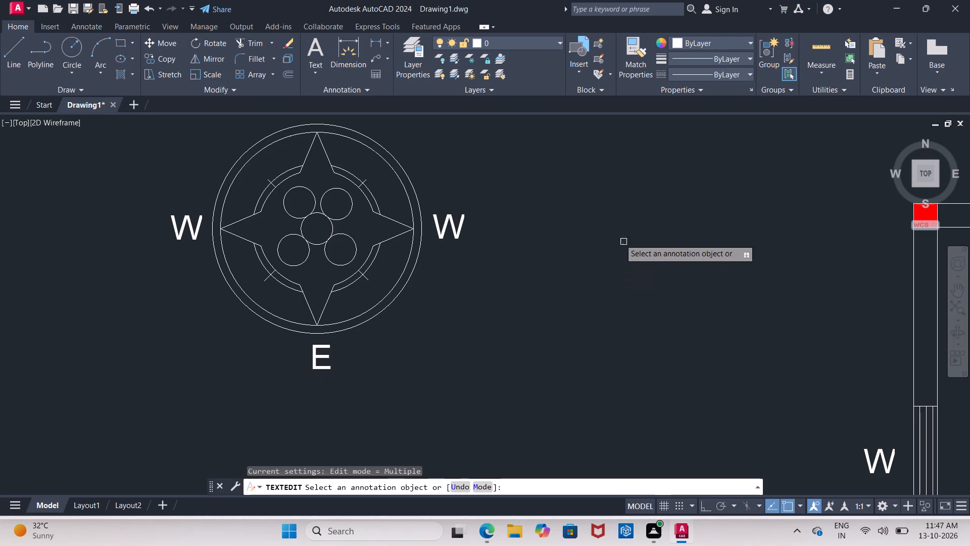
Change the W label left of the compass circle to S.
middle_click_drag(587, 215, 614, 313)
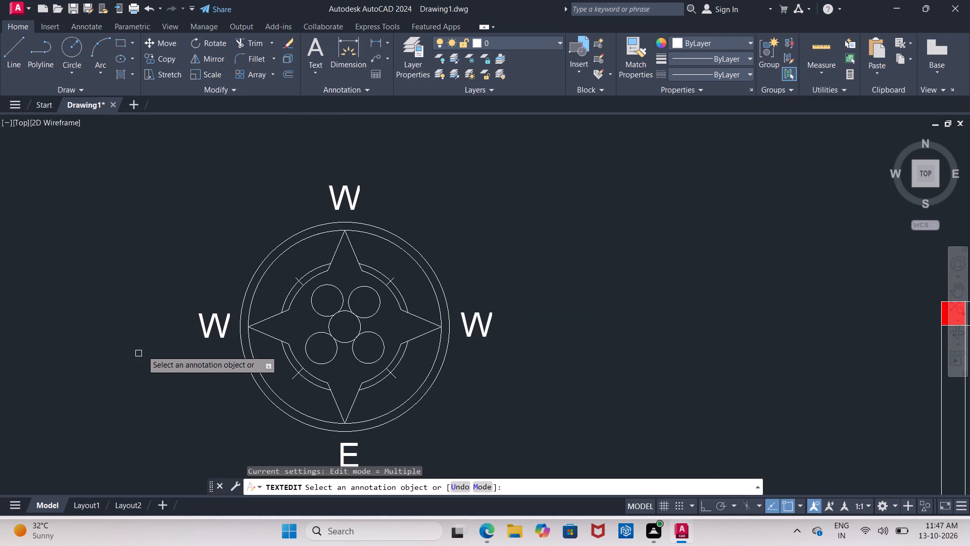
left_click(218, 330)
left_click(214, 324)
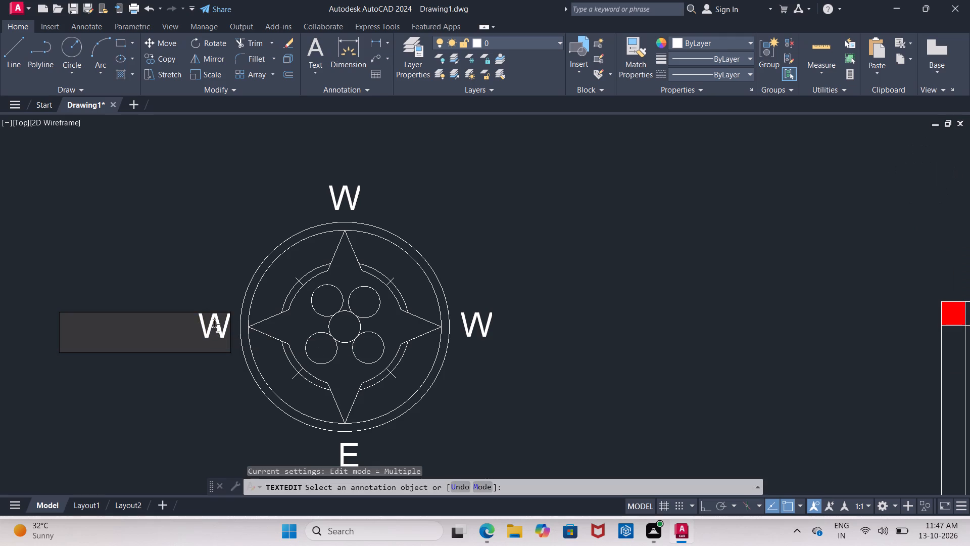
key("BackSpace")
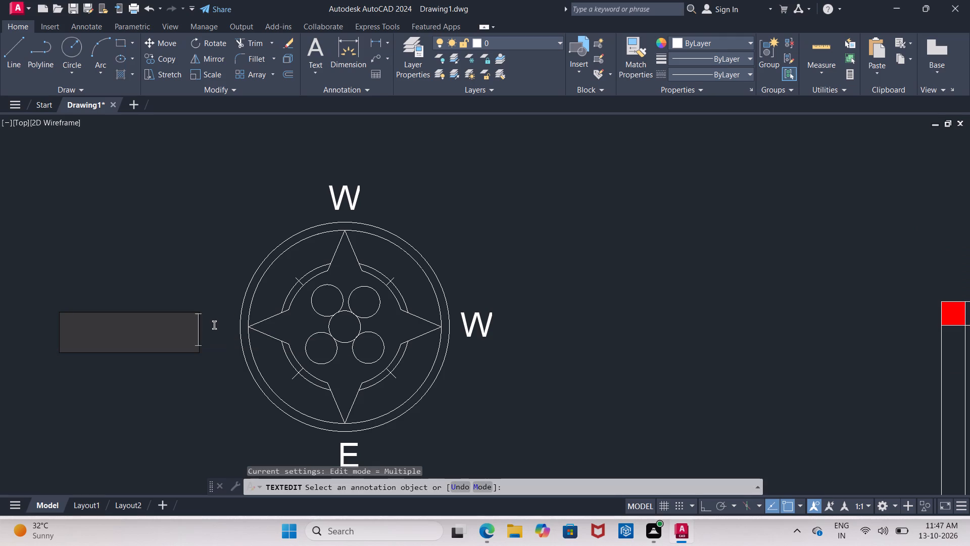
key("s")
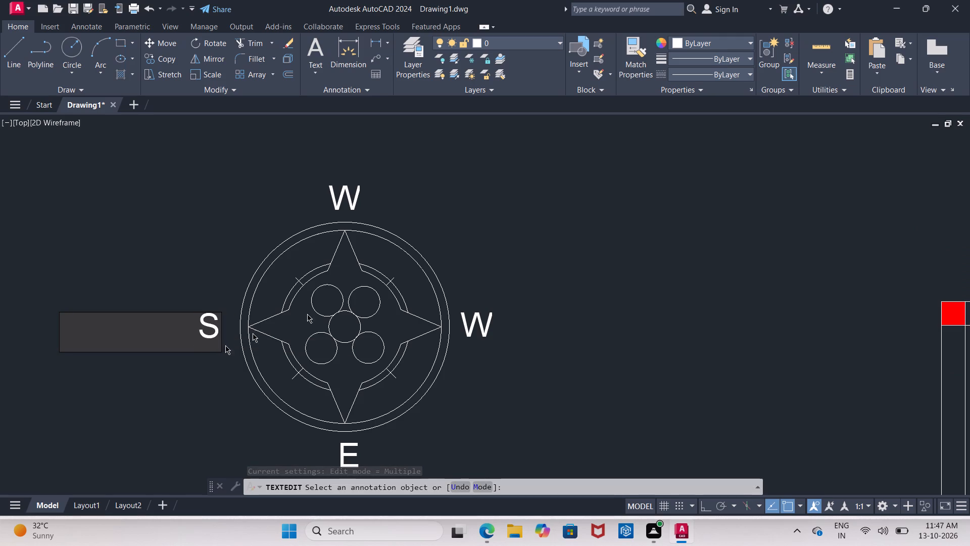
Re-enter W as the label above the compass circle and end the text editing.
middle_click_drag(407, 195, 385, 218)
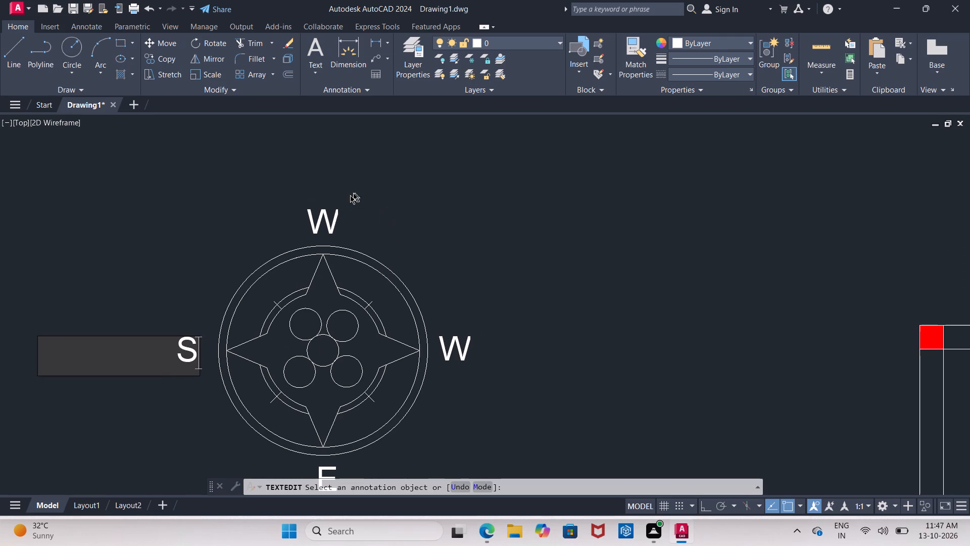
left_click(323, 211)
left_click(323, 211)
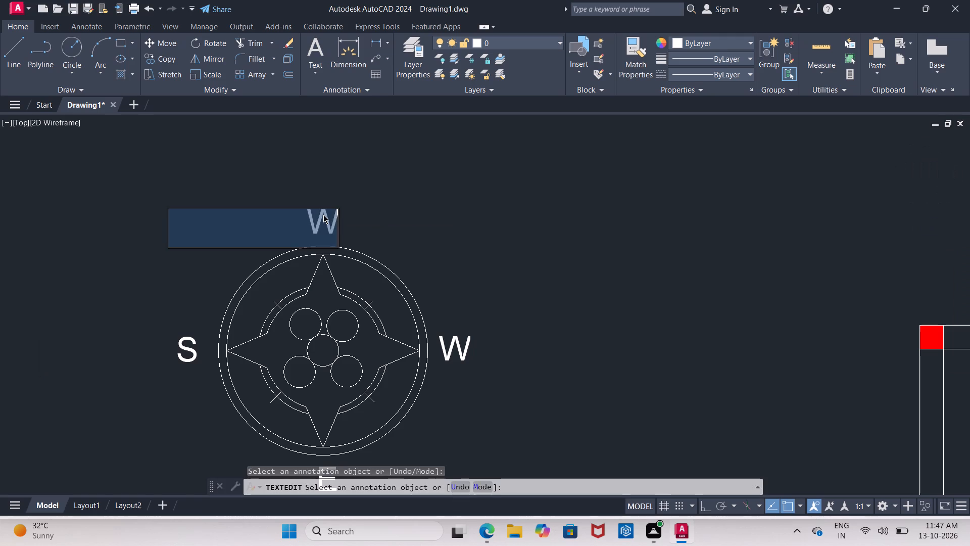
left_click(327, 216)
key("BackSpace")
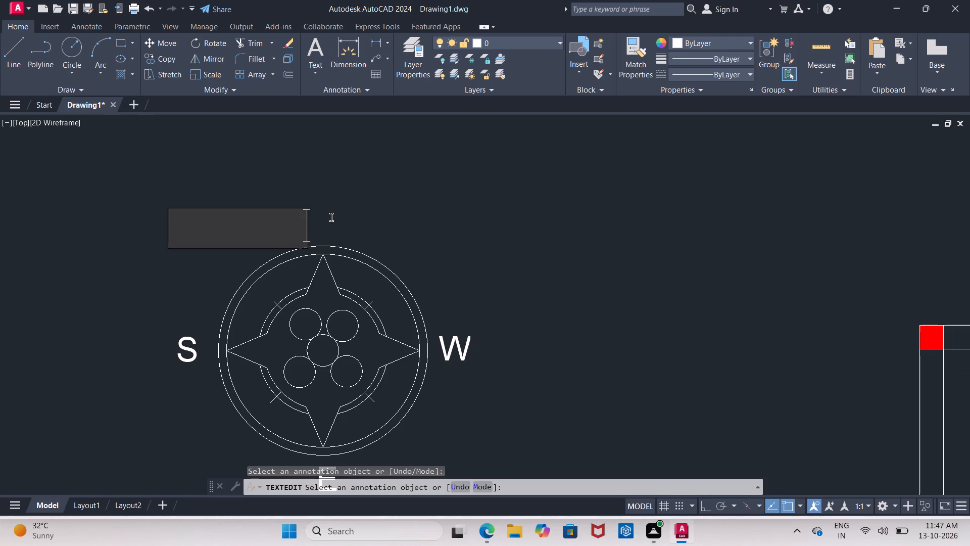
key("w")
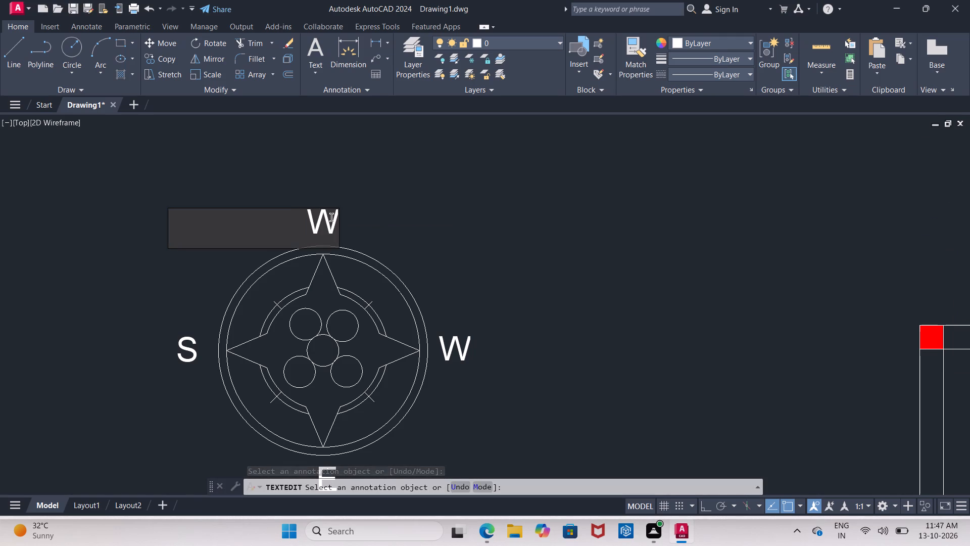
left_click(401, 226)
key("Escape")
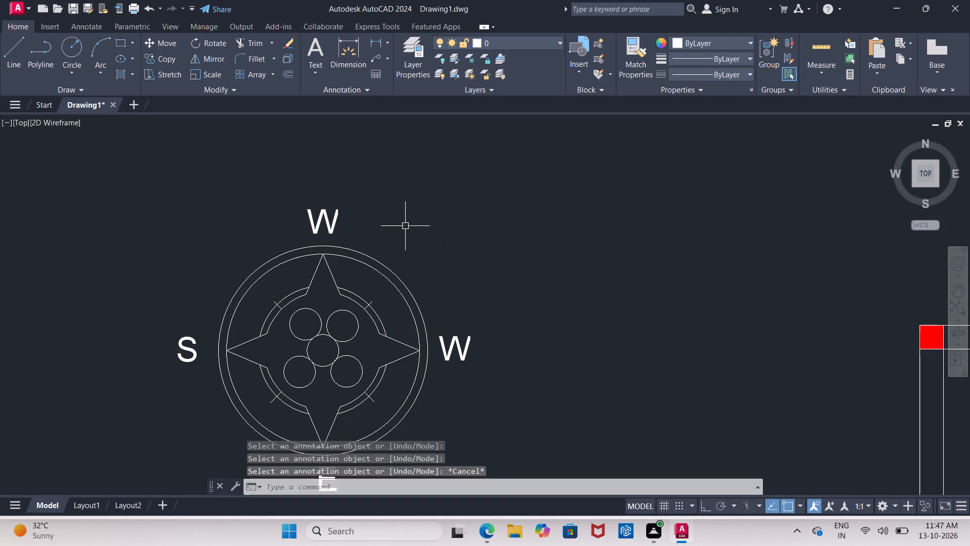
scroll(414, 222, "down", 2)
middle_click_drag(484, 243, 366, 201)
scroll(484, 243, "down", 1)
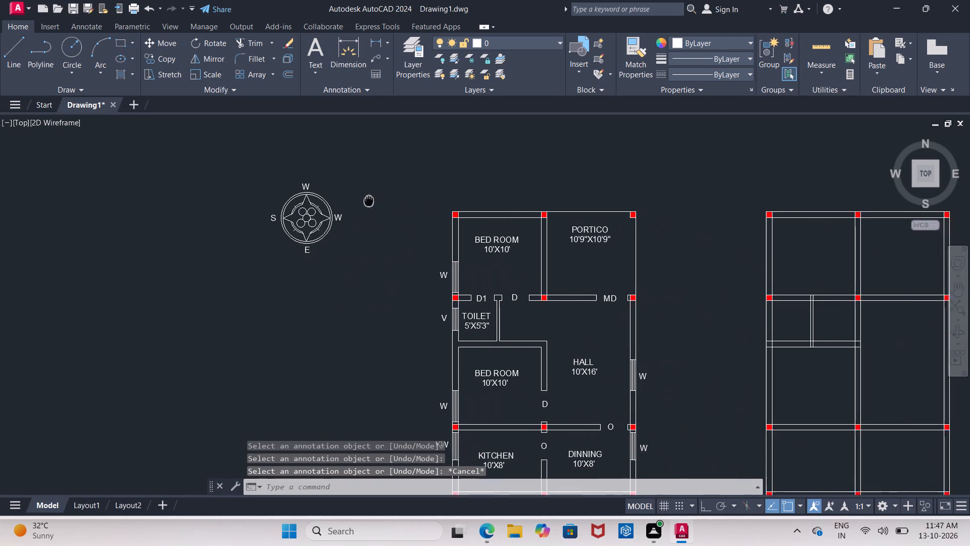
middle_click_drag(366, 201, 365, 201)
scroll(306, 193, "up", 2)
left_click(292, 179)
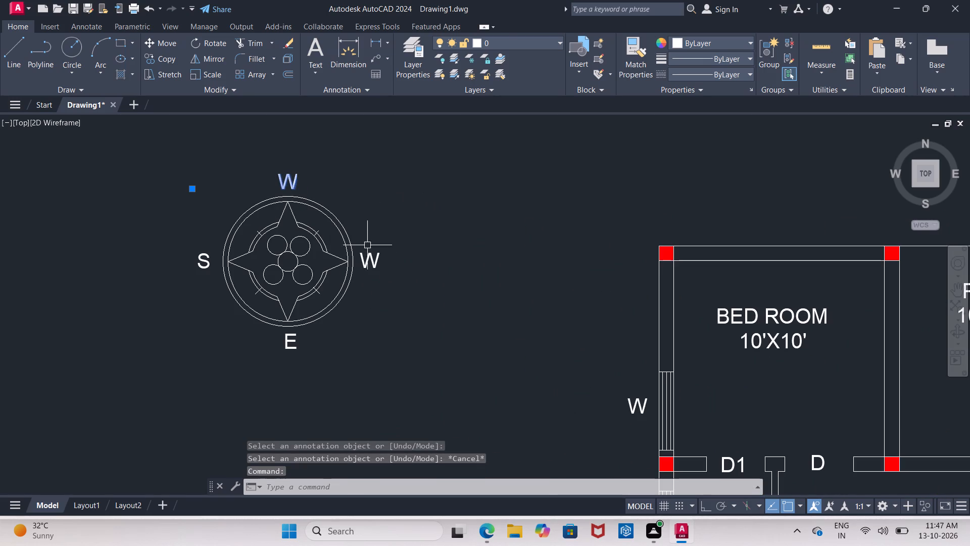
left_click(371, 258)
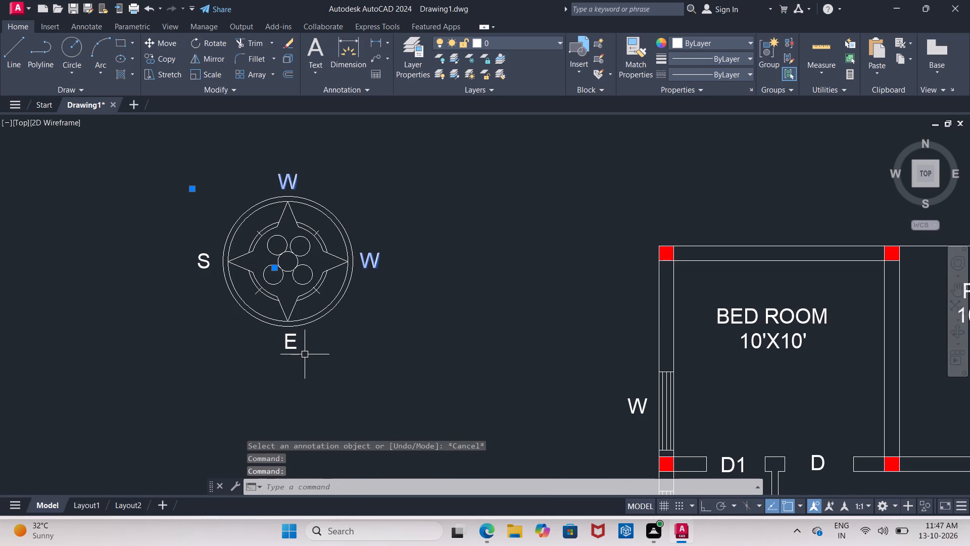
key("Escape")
Change the W label right of the compass circle to N and end the text editing.
left_click(375, 260)
left_click(378, 261)
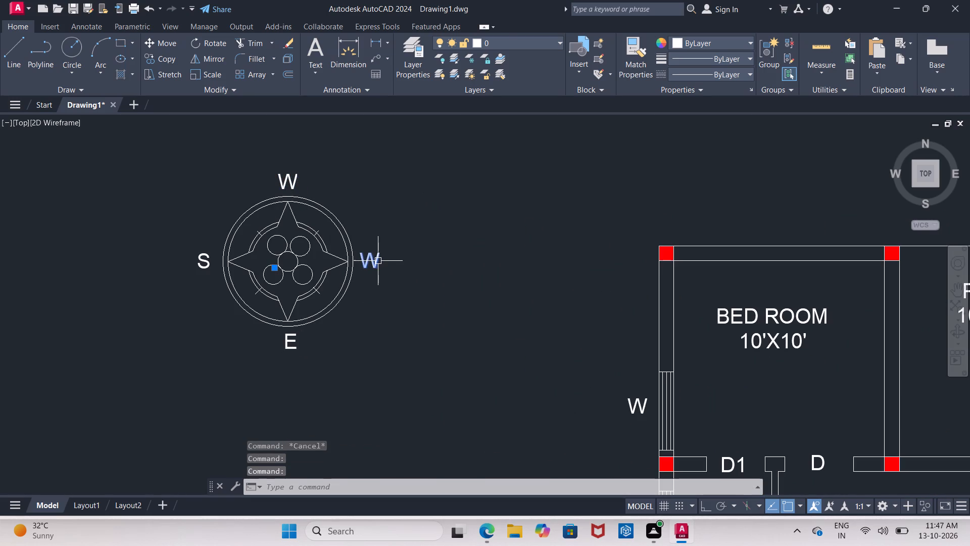
left_click(378, 261)
double_click(374, 261)
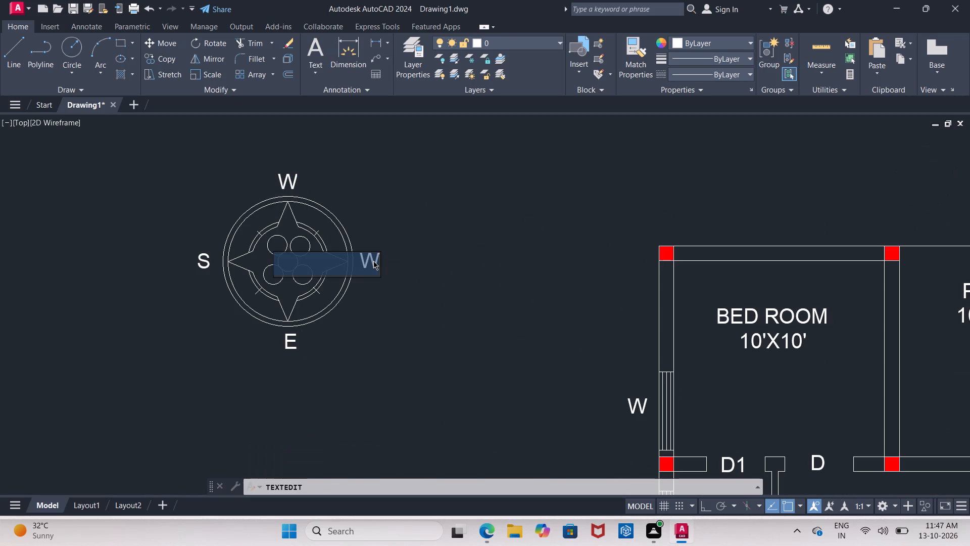
left_click(373, 261)
key("BackSpace")
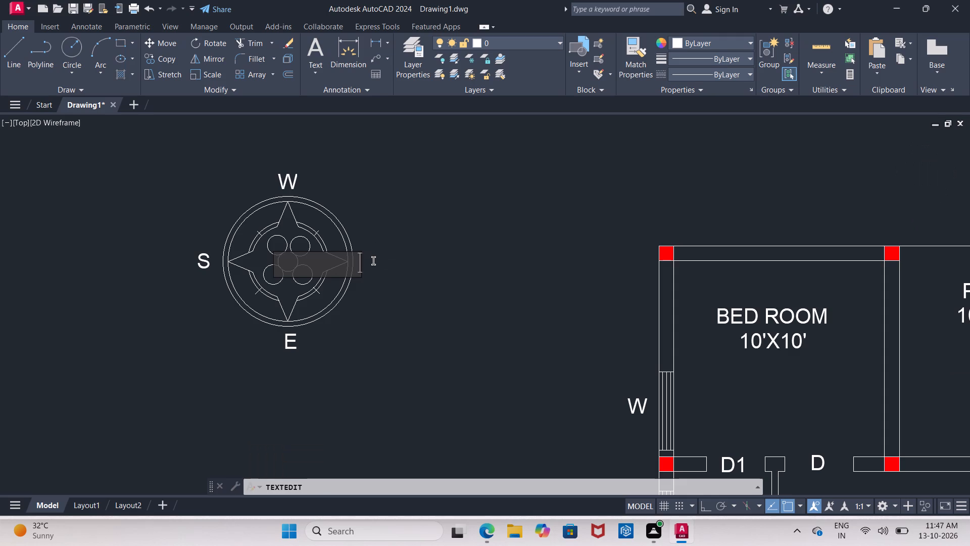
key("n")
left_click(433, 235)
key("grave")
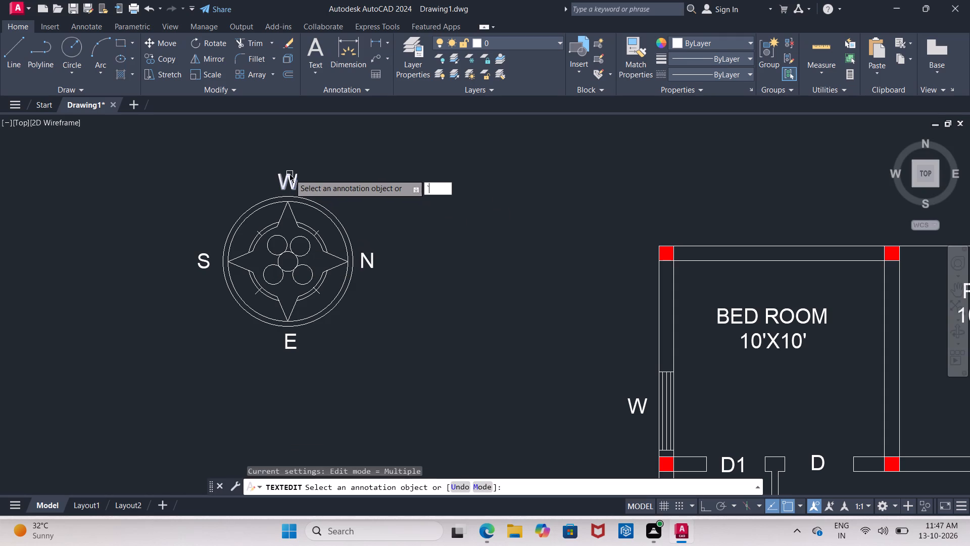
key("Escape")
Set the text height of all four compass direction letters to 1'.
left_click(290, 176)
left_click_drag(364, 254, 368, 260)
left_click(294, 345)
left_click(207, 260)
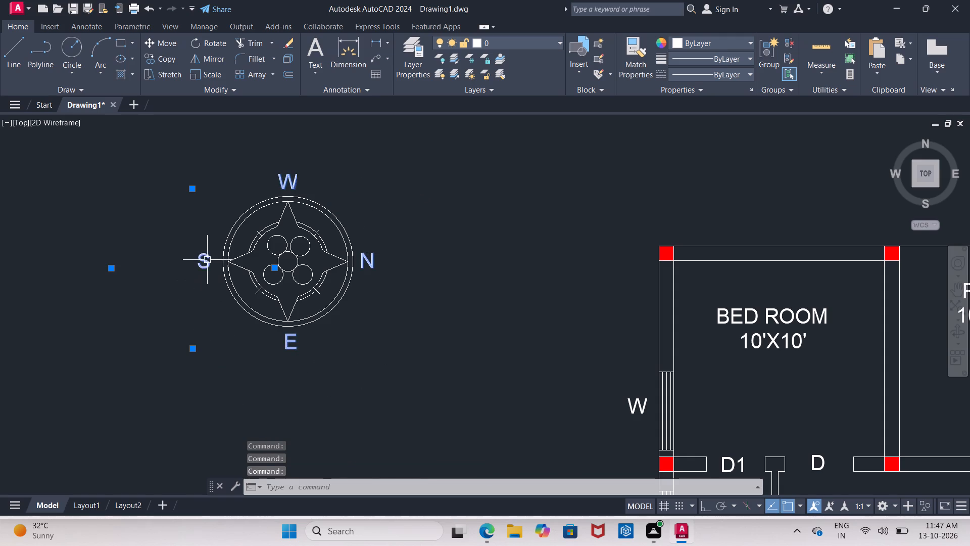
right_click(128, 188)
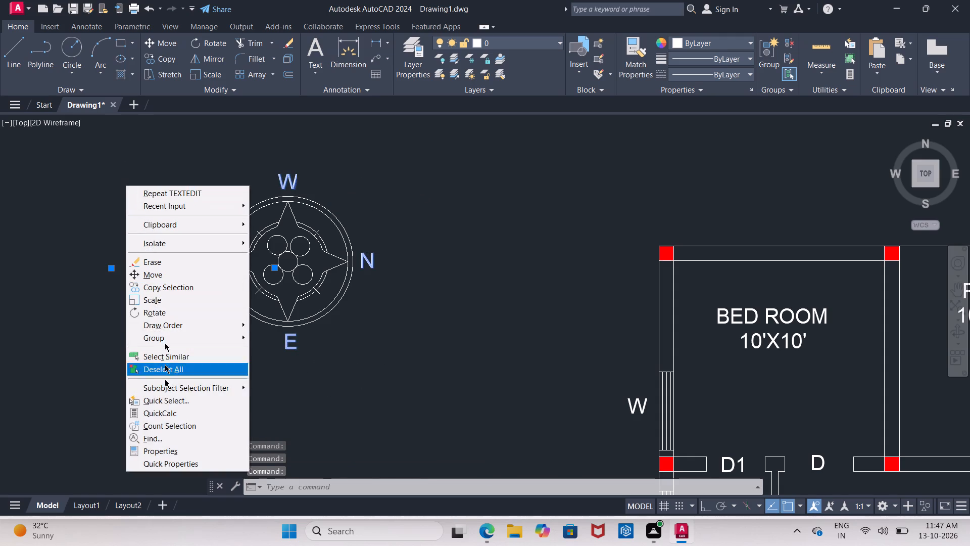
left_click(168, 448)
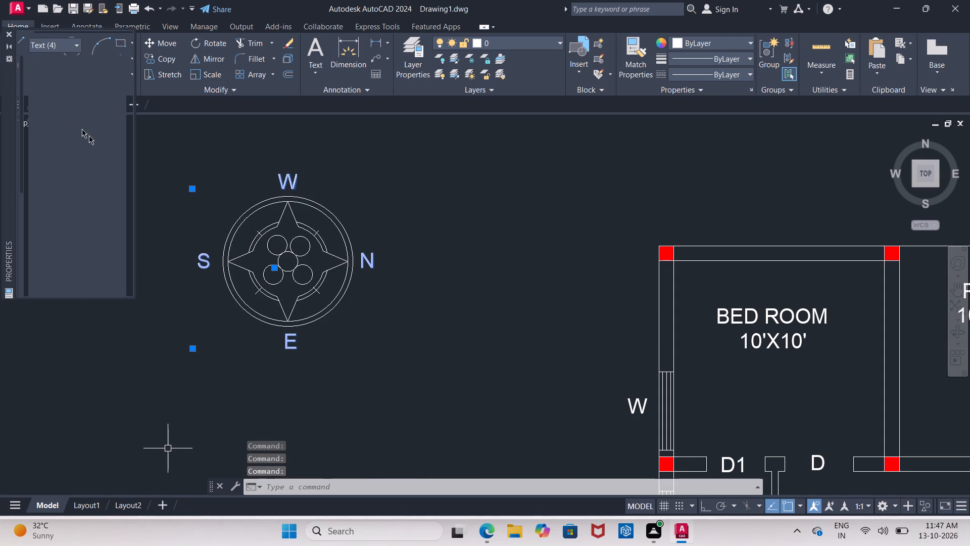
scroll(101, 169, "down", 1)
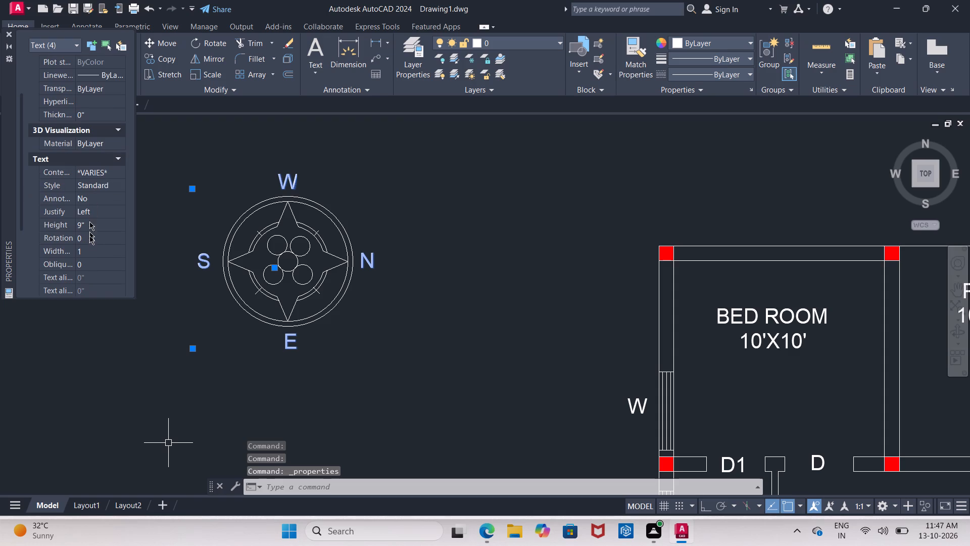
left_click(93, 228)
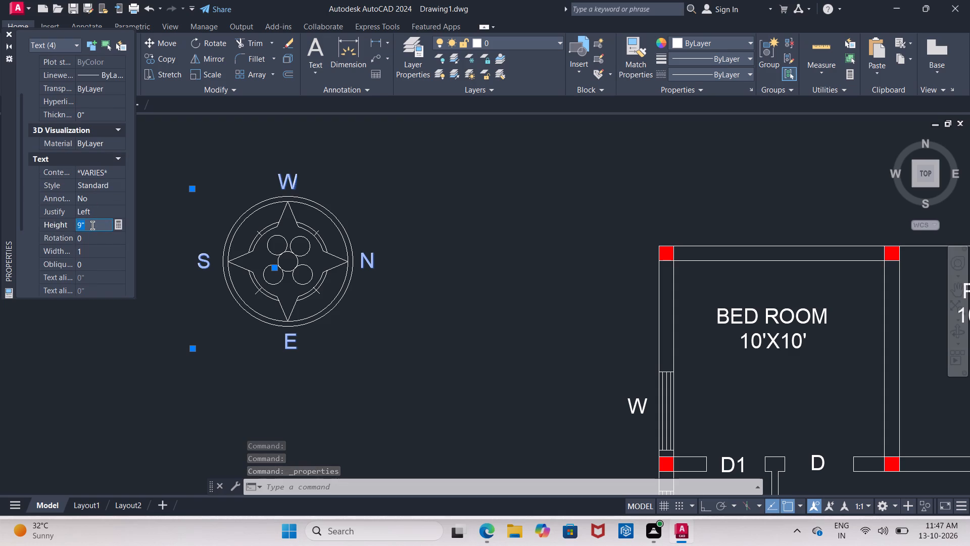
key("1")
key("apostrophe")
key("Return")
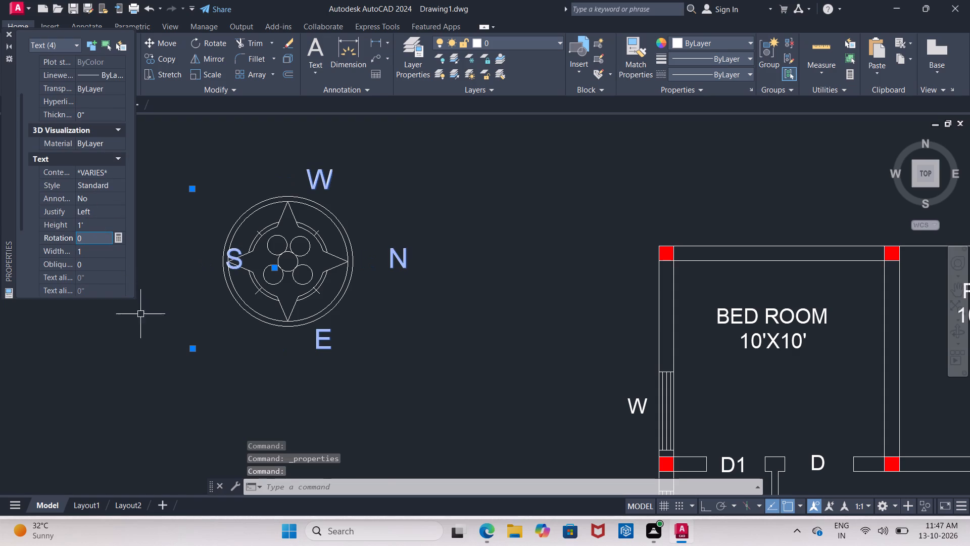
left_click(136, 333)
key("Escape")
key("Escape")
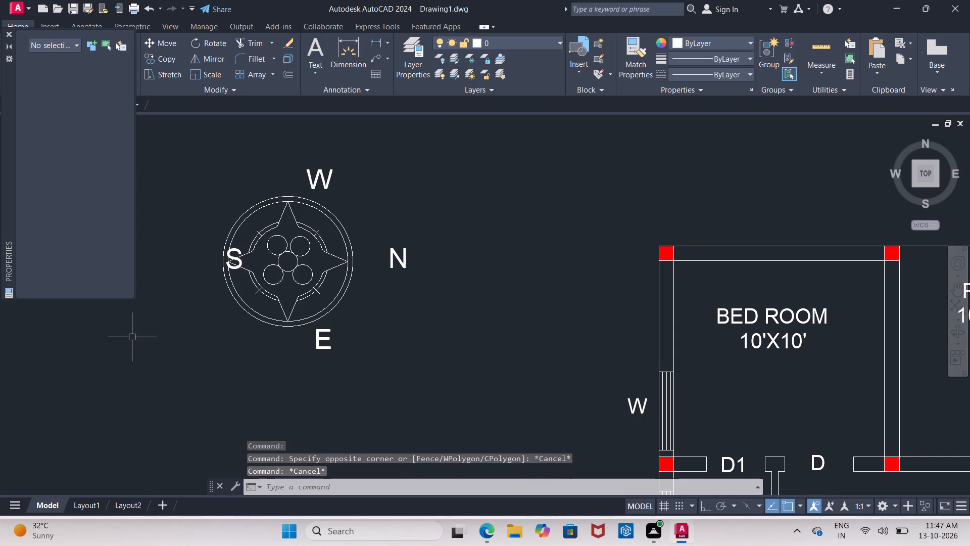
left_click(8, 36)
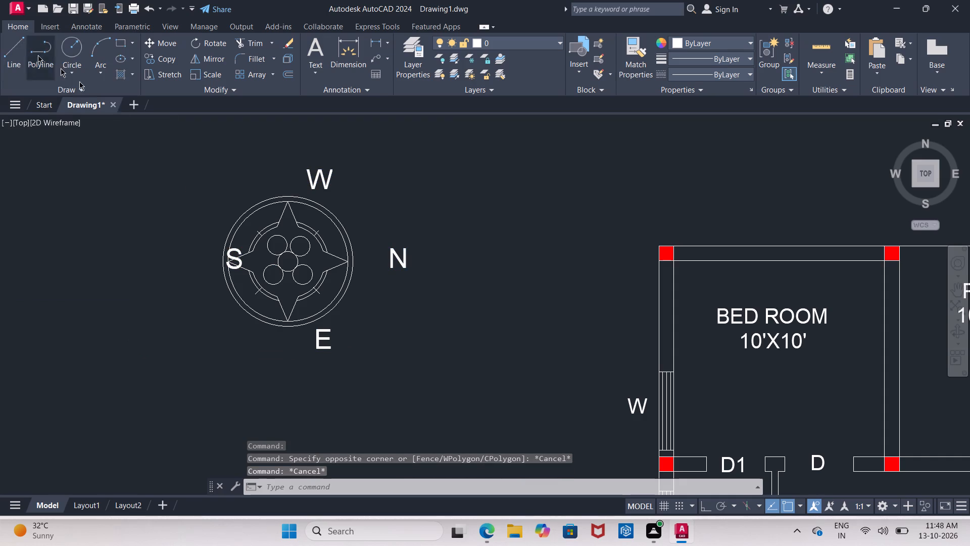
Move the four direction letters together about 1'-7" to the left so they sit evenly around the compass circle.
left_click(318, 184)
left_click(393, 253)
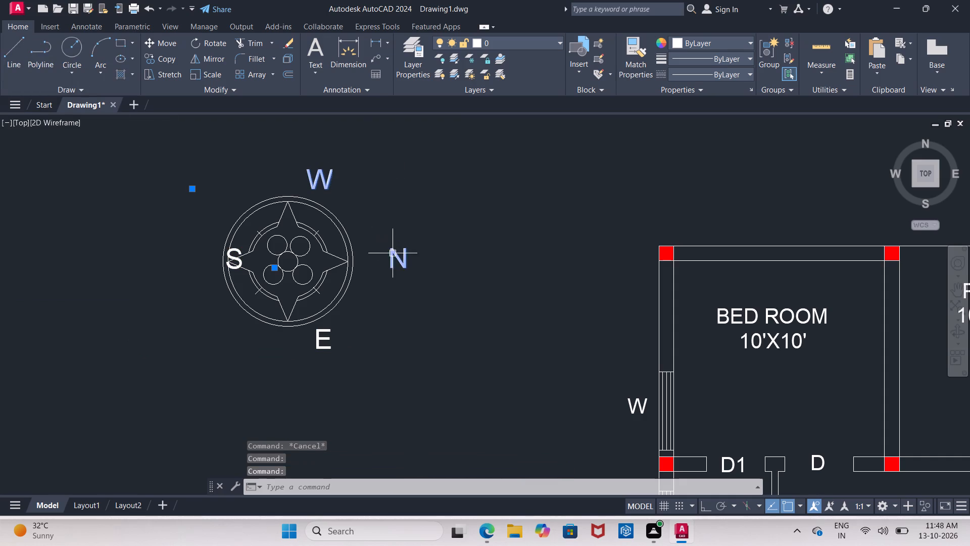
left_click(321, 347)
left_click(237, 258)
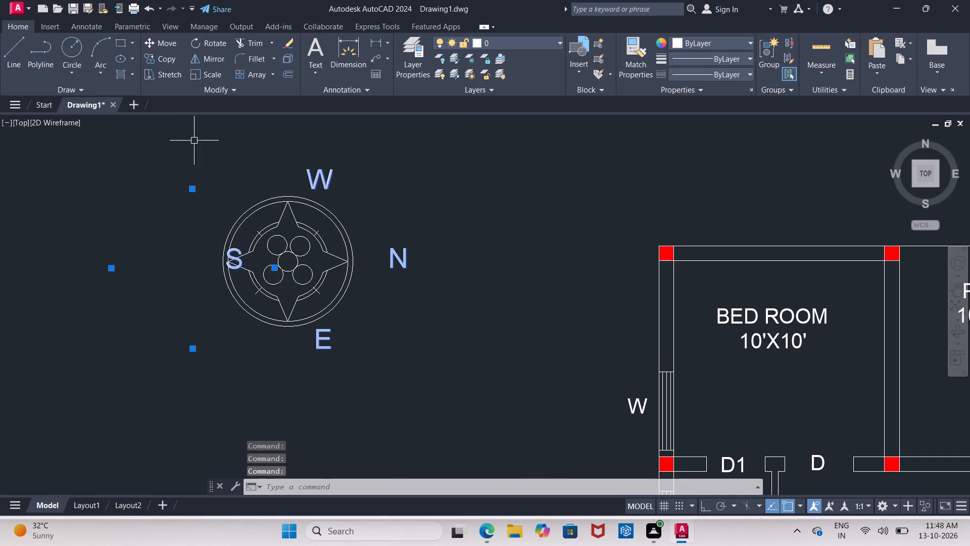
left_click(155, 44)
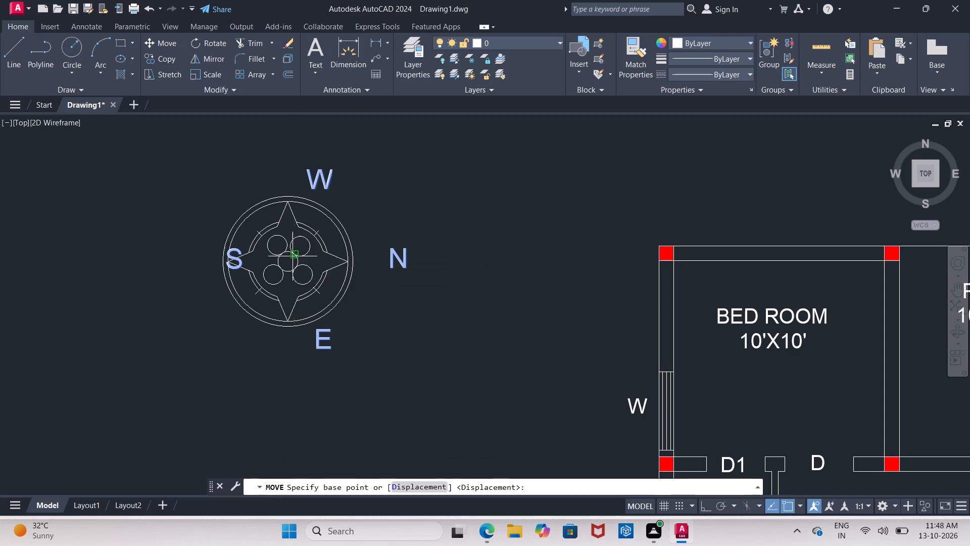
scroll(288, 264, "up", 2)
left_click(285, 257)
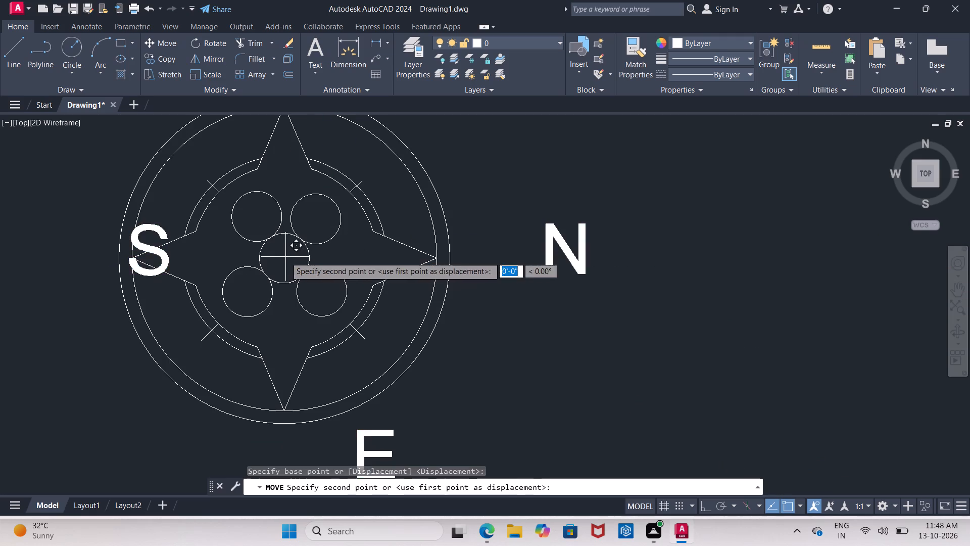
scroll(235, 259, "down", 2)
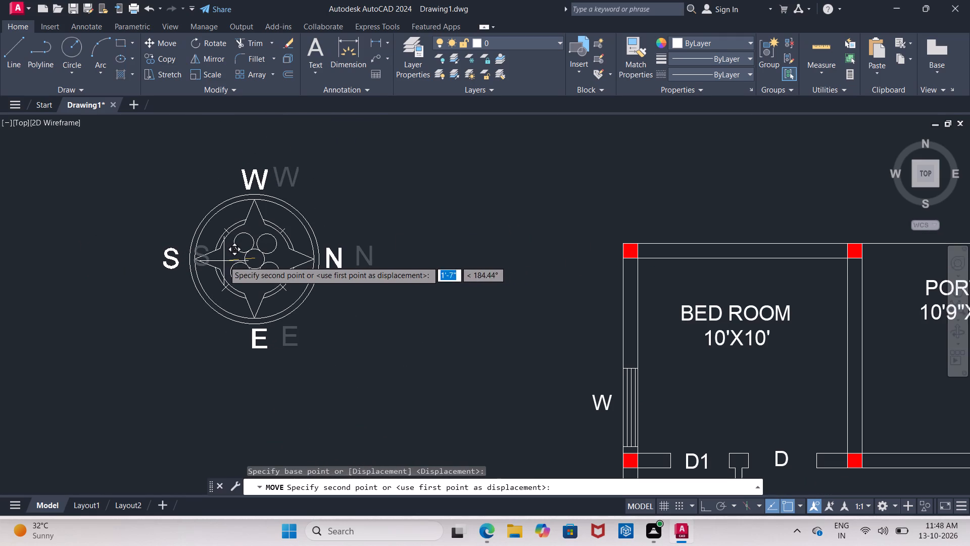
left_click(223, 260)
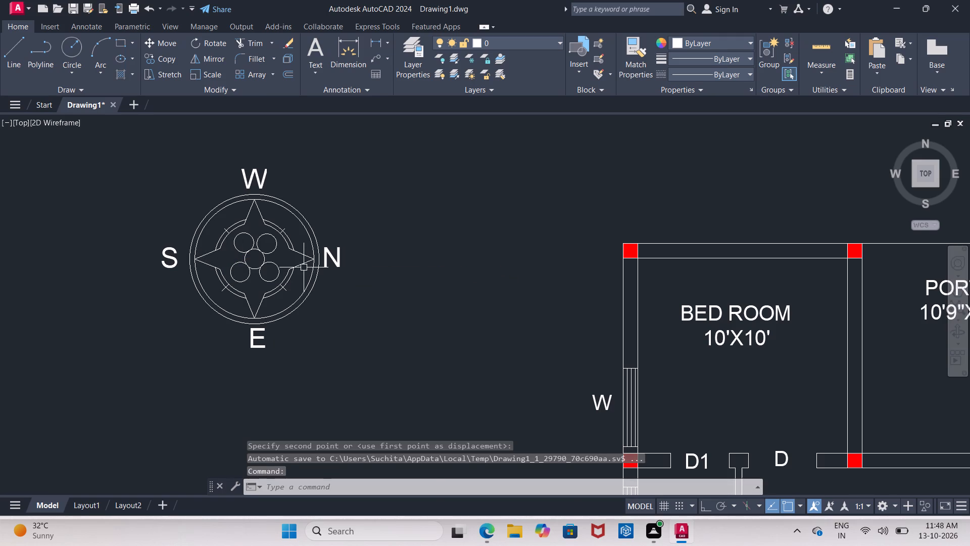
key("Escape")
Move the whole compass symbol with its letters about 9' toward the labelled floor plan, placing it beside the upper bedroom.
scroll(306, 260, "down", 2)
middle_click_drag(321, 238, 220, 173)
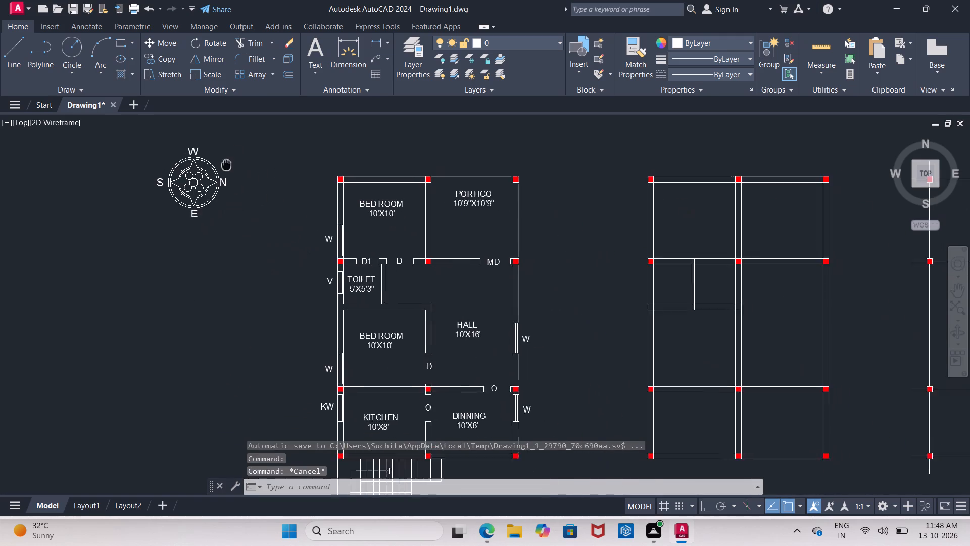
middle_click_drag(220, 173, 217, 178)
scroll(241, 200, "down", 1)
middle_click_drag(237, 190, 230, 179)
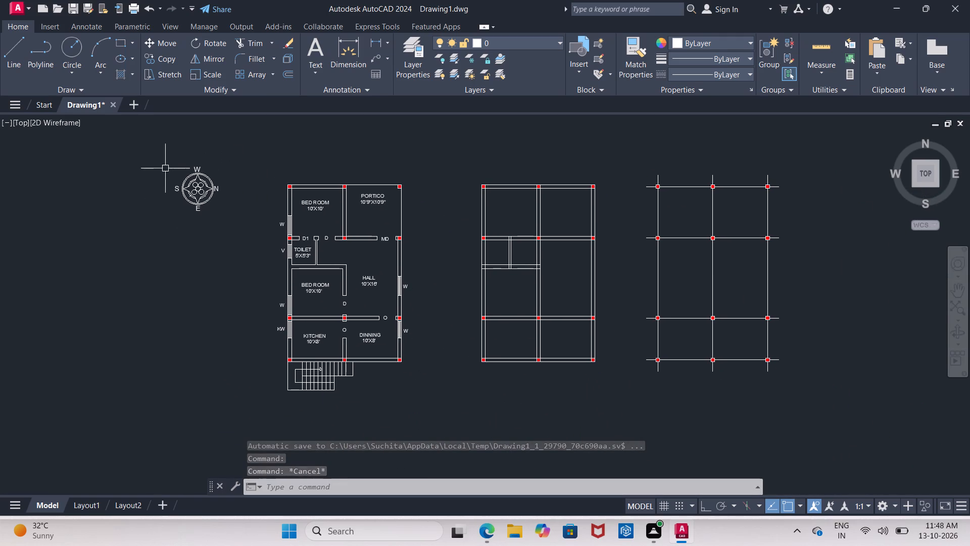
left_click_drag(156, 166, 183, 183)
left_click(254, 242)
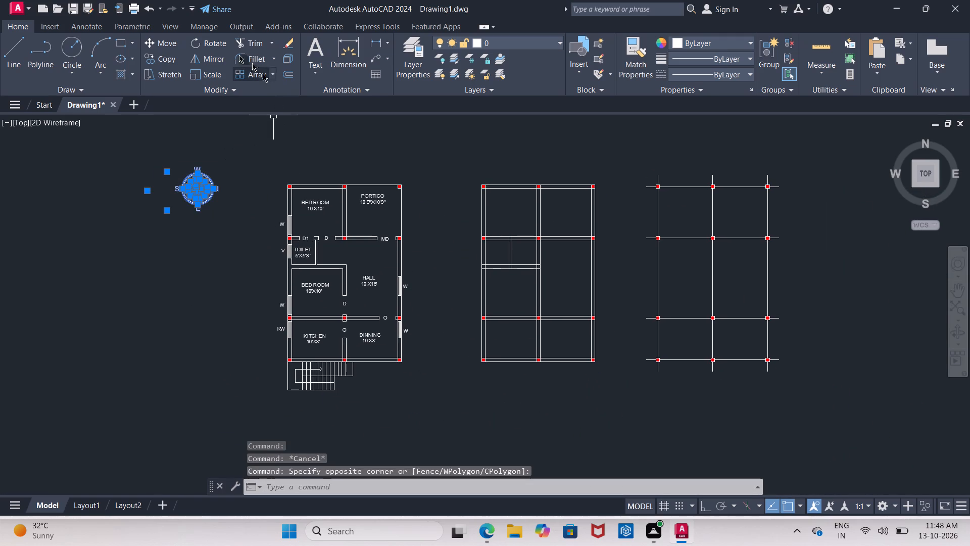
left_click(152, 44)
left_click(196, 190)
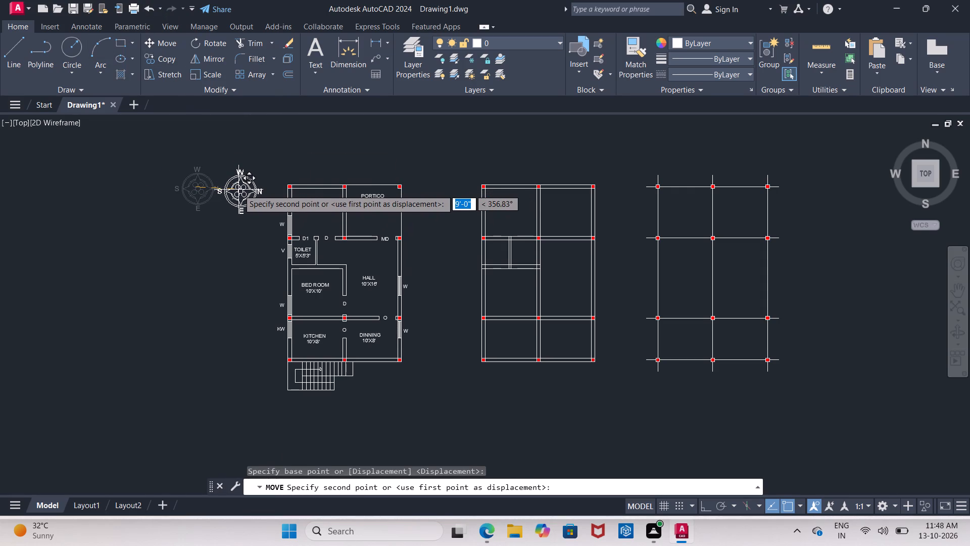
left_click(238, 190)
Add a linear dimension for the labelled plan's overall width, between the outer top corners, with its line above the top wall.
middle_click_drag(283, 200, 181, 178)
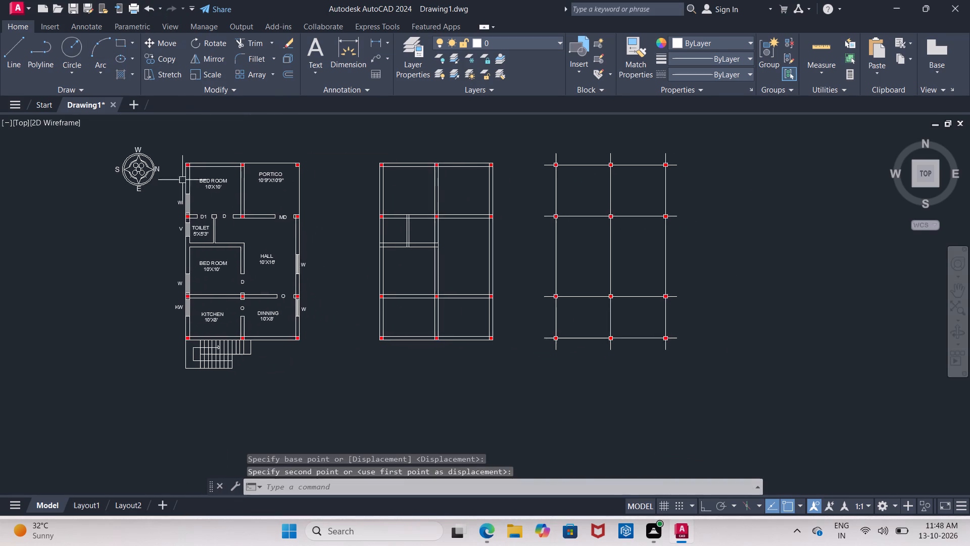
scroll(185, 183, "down", 1)
scroll(185, 184, "up", 3)
middle_click_drag(211, 164, 191, 189)
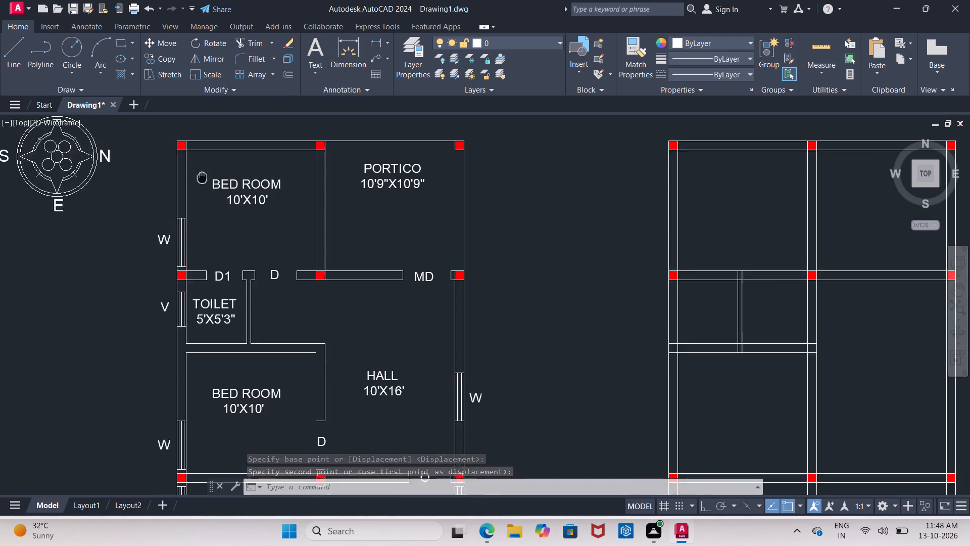
middle_click_drag(191, 189, 92, 260)
scroll(92, 260, "up", 1)
left_click(371, 40)
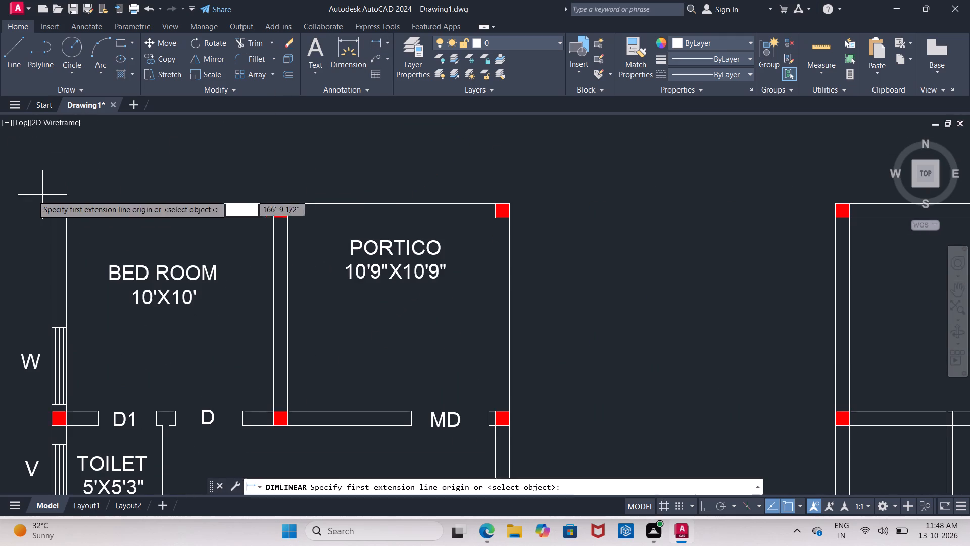
left_click(48, 203)
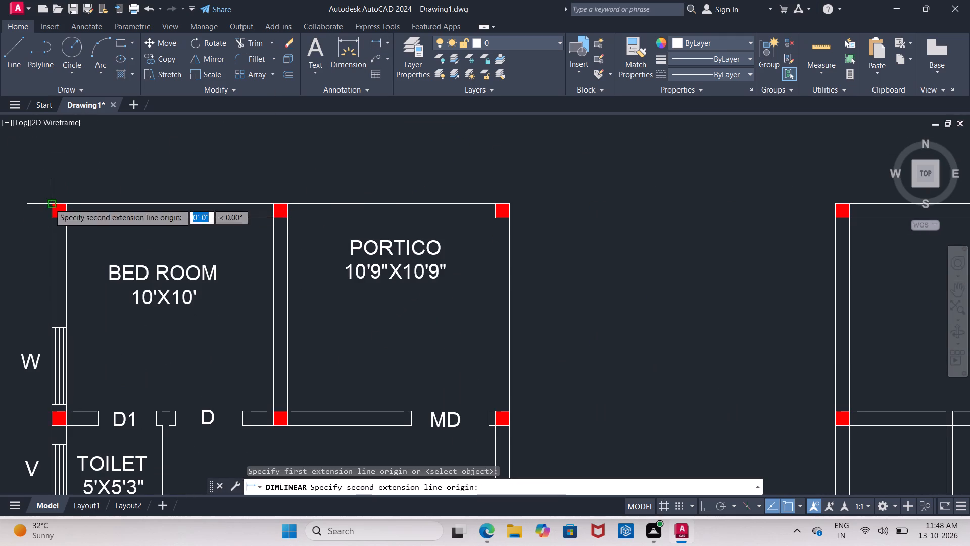
left_click(509, 203)
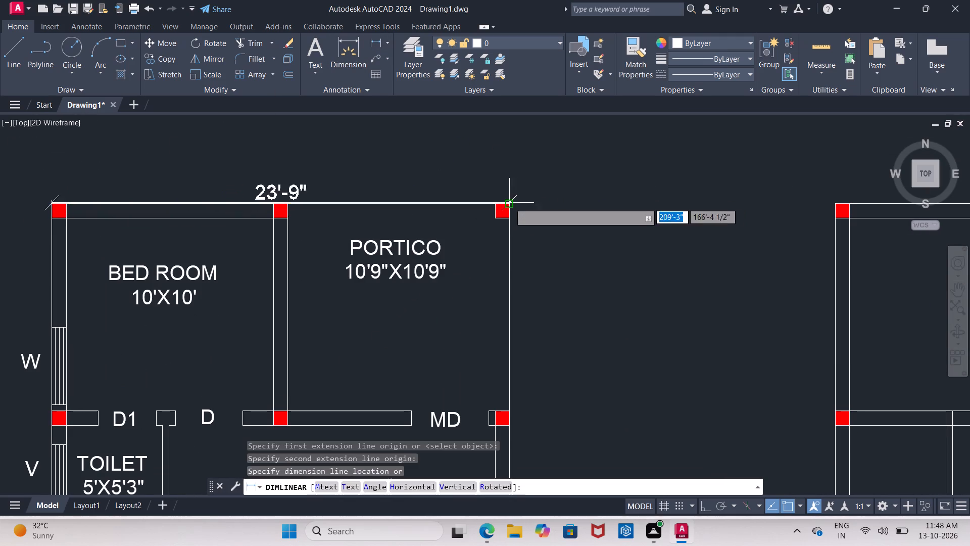
left_click(502, 168)
Replace the text of the overall width dimension above the plan with 23'-3".
left_click(289, 152)
left_click(289, 153)
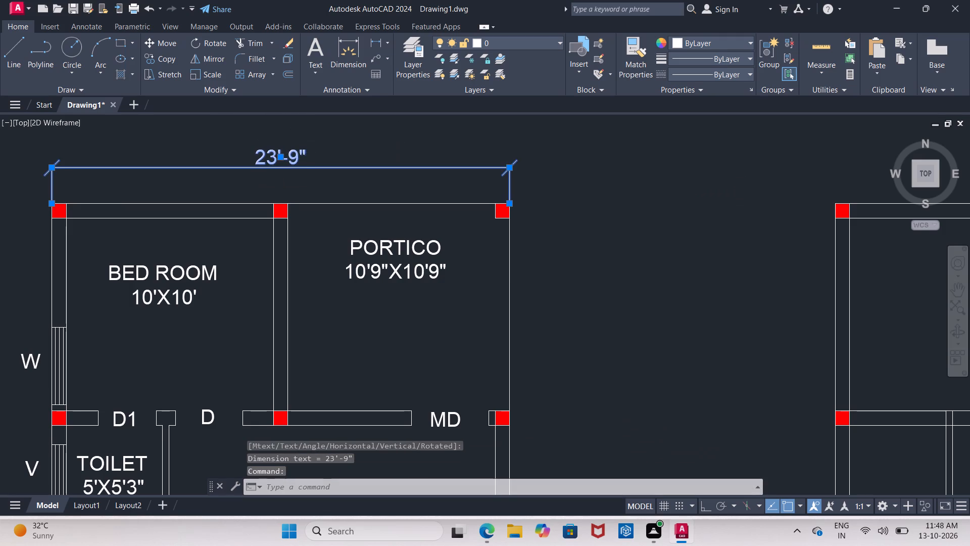
left_click(292, 154)
left_click(298, 159)
left_click(299, 158)
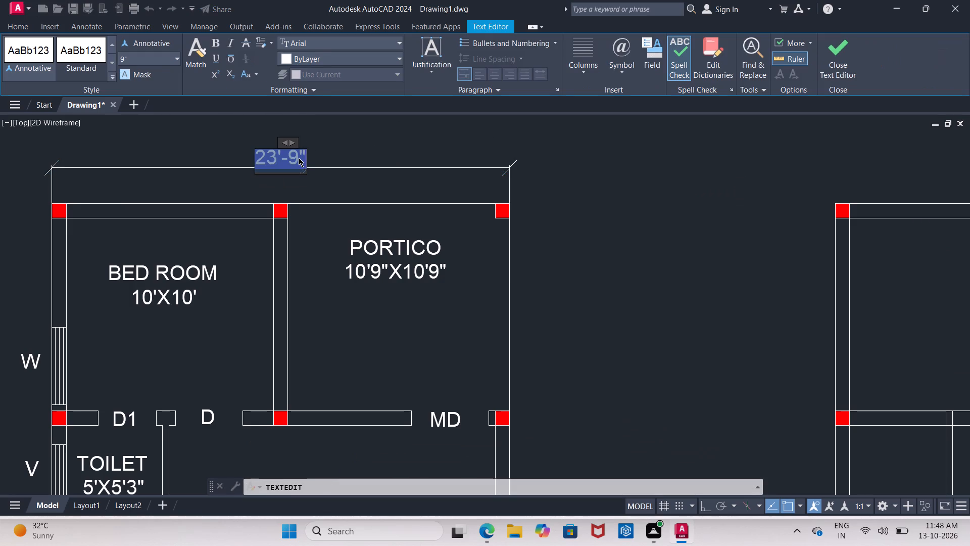
left_click(297, 157)
key("BackSpace")
type("23")
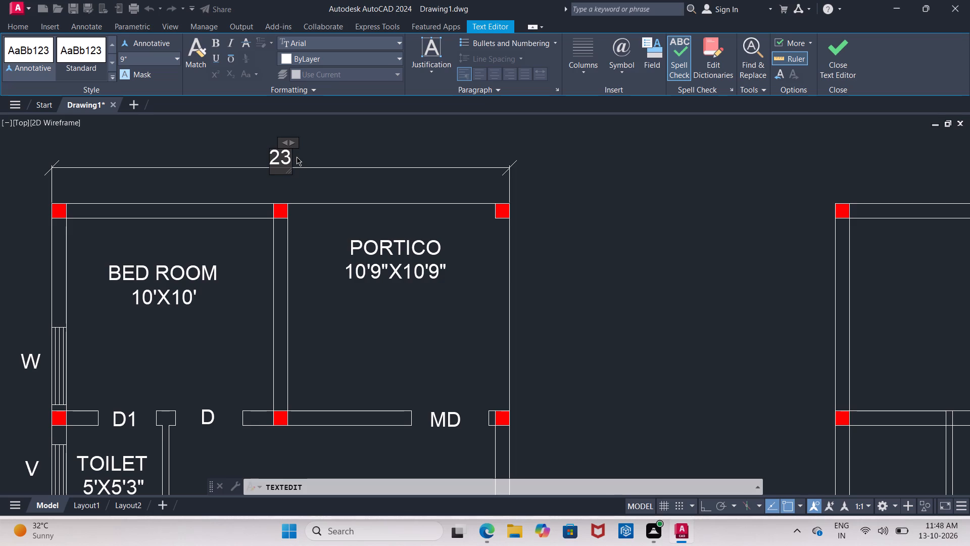
key("apostrophe")
type("-3")
key("shift+quotedbl")
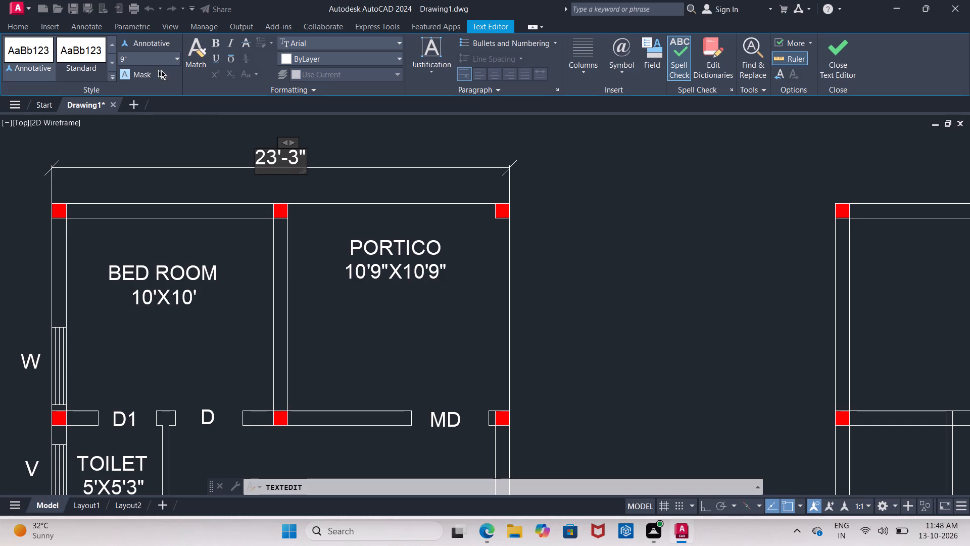
Choose a text height of 1'-3" for the width dimension text and end the text editing.
left_click(174, 61)
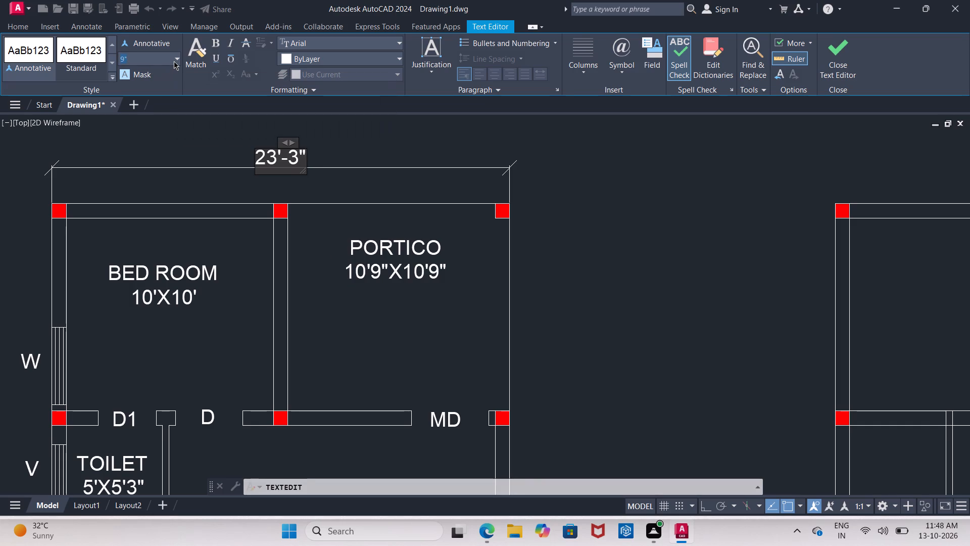
left_click(175, 59)
left_click(175, 59)
left_click(176, 61)
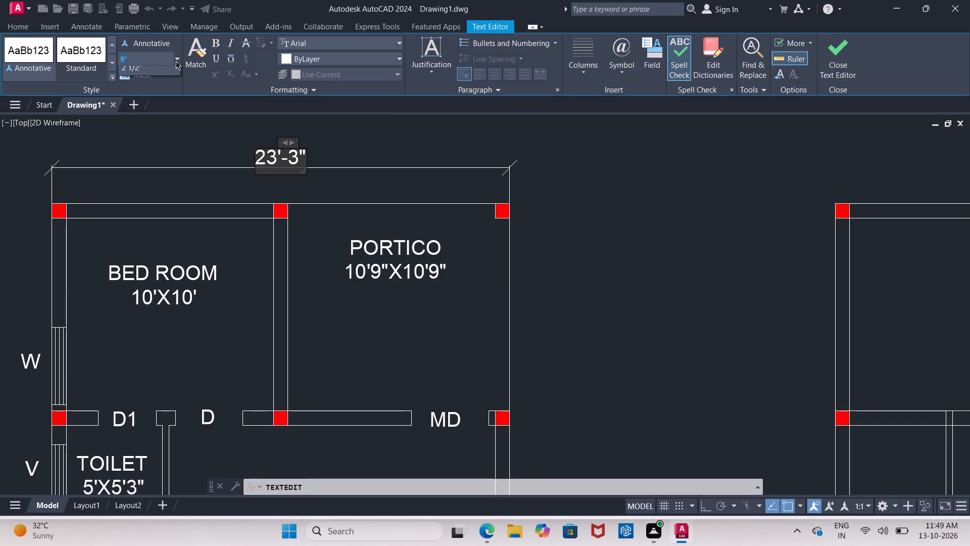
left_click(169, 86)
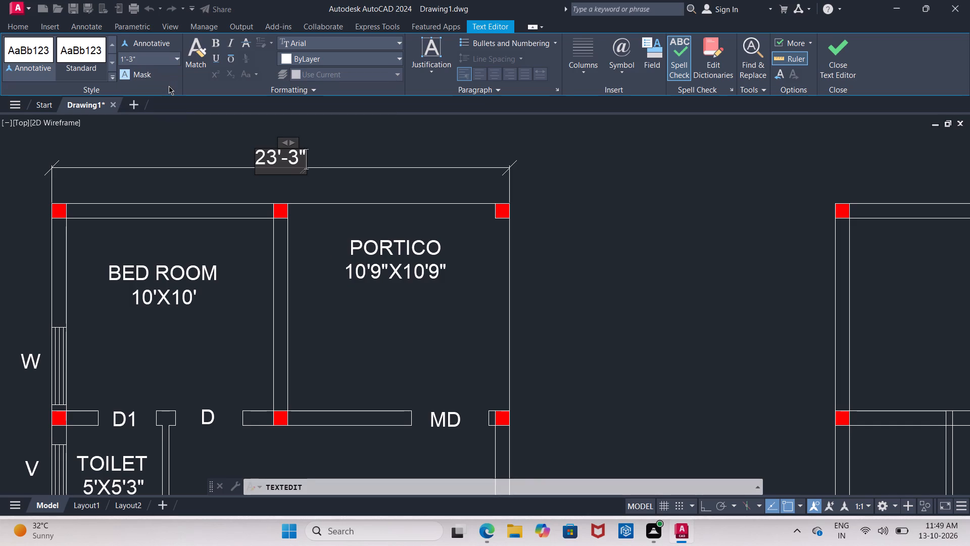
left_click(184, 114)
left_click(193, 128)
Add a vertical linear dimension for the labelled plan's overall length, from the upper bedroom's outer corner to the kitchen's outer corner, beyond the window labels.
scroll(205, 134, "down", 3)
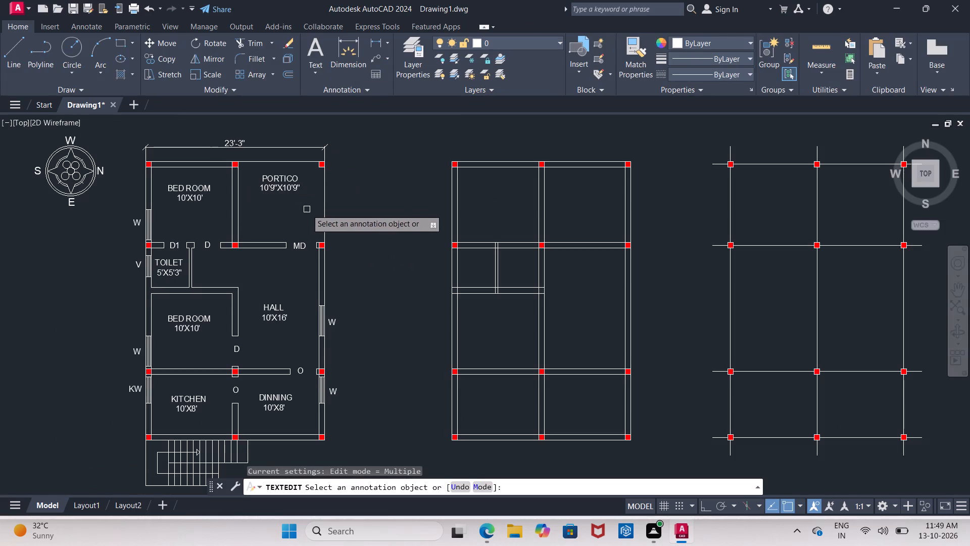
middle_click_drag(308, 208, 335, 184)
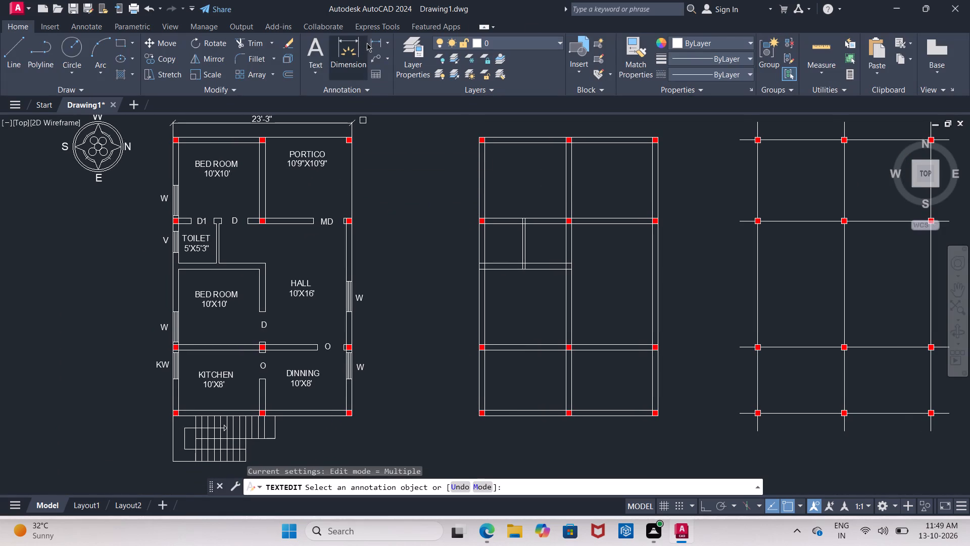
left_click(369, 42)
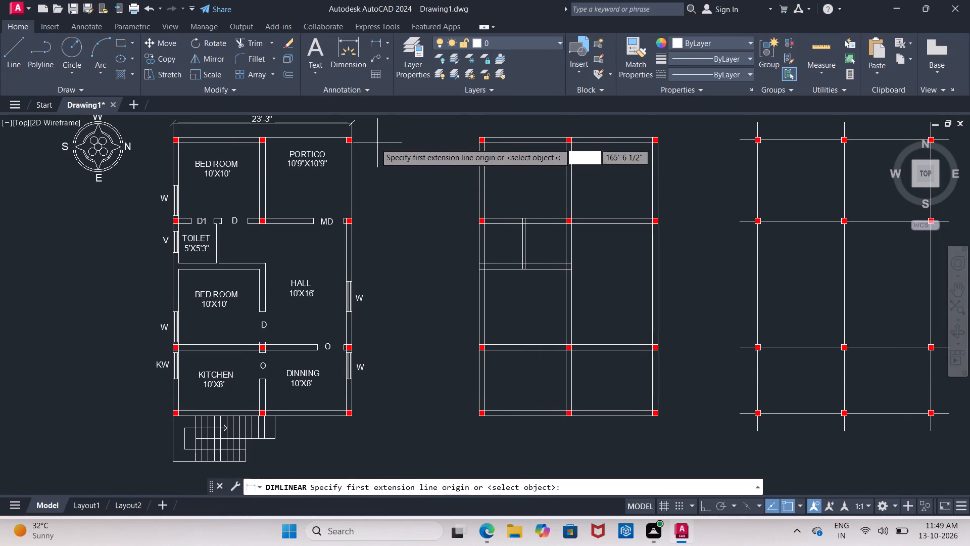
scroll(176, 138, "up", 2)
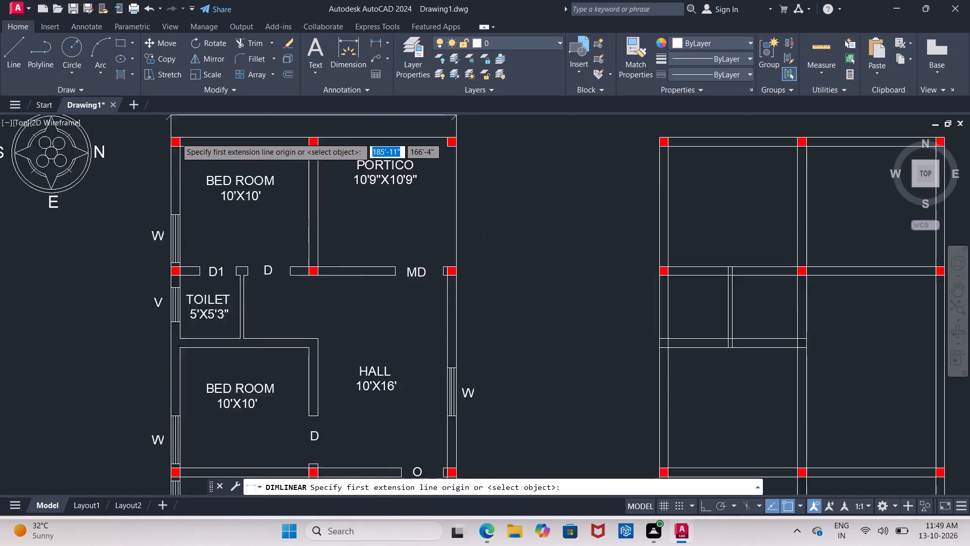
left_click(167, 139)
middle_click_drag(181, 201, 180, 96)
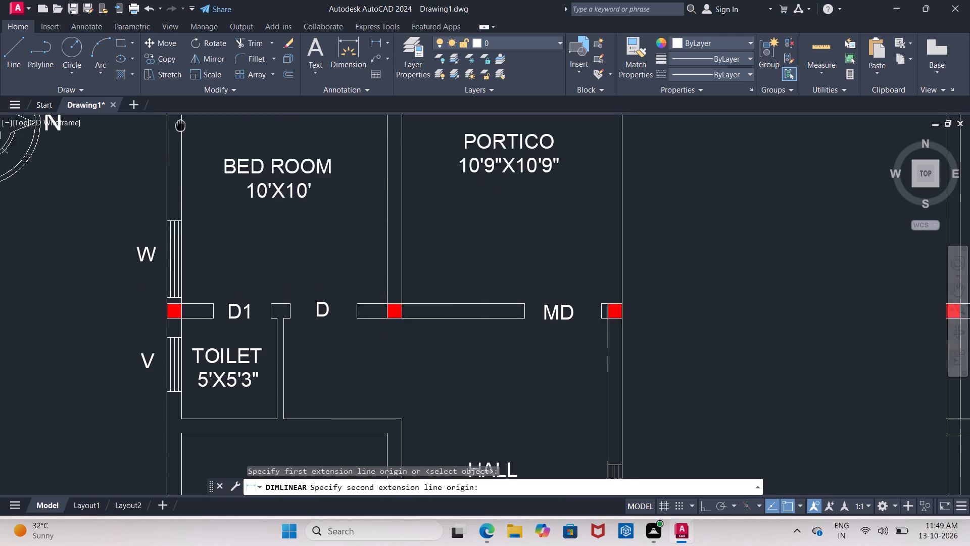
middle_click_drag(180, 96, 180, 75)
middle_click_drag(148, 373, 158, 145)
middle_click_drag(166, 329, 137, 251)
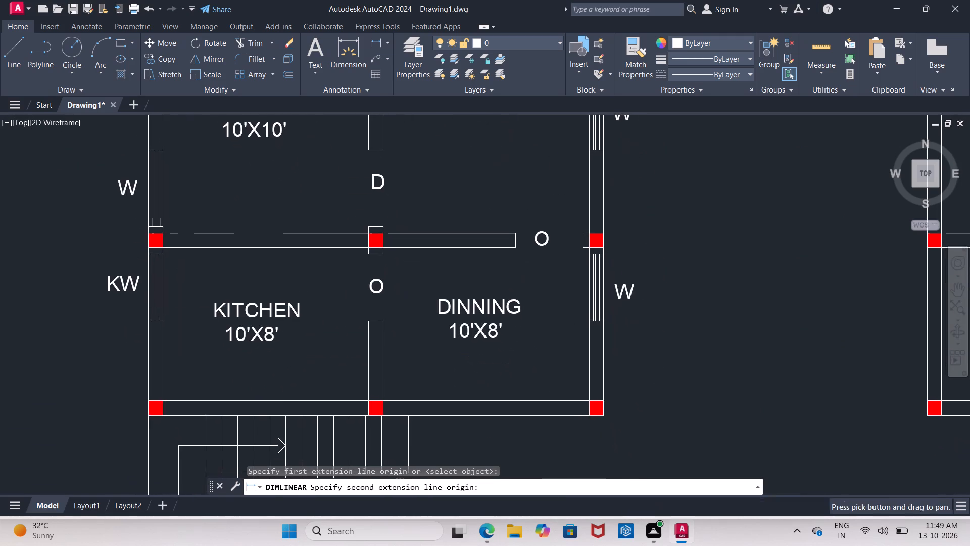
middle_click_drag(121, 391, 120, 318)
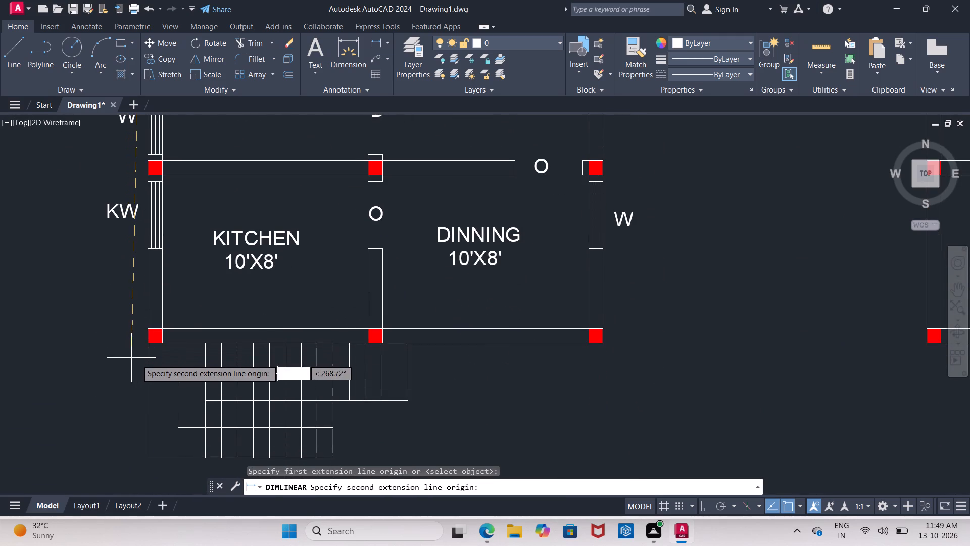
left_click(147, 344)
scroll(100, 323, "down", 2)
middle_click_drag(100, 321, 105, 331)
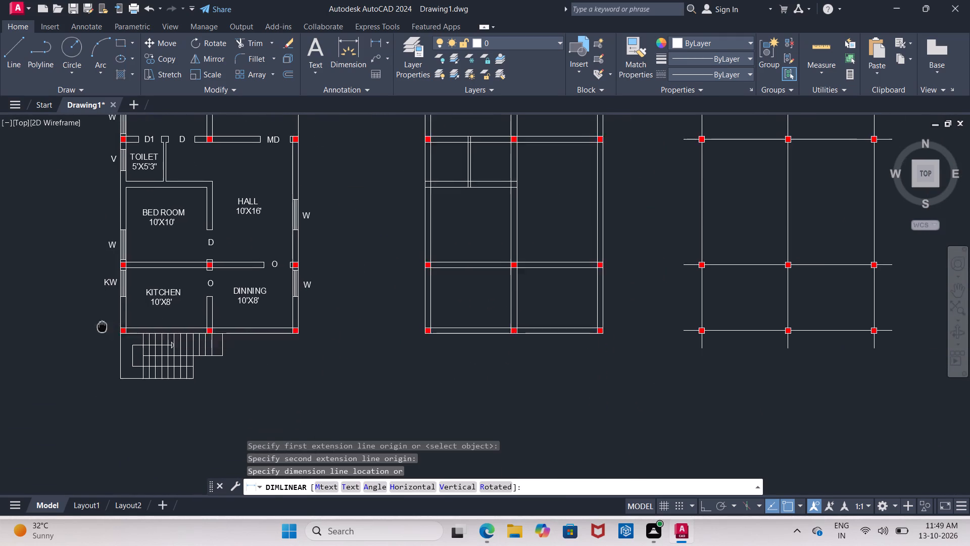
middle_click_drag(105, 331, 118, 371)
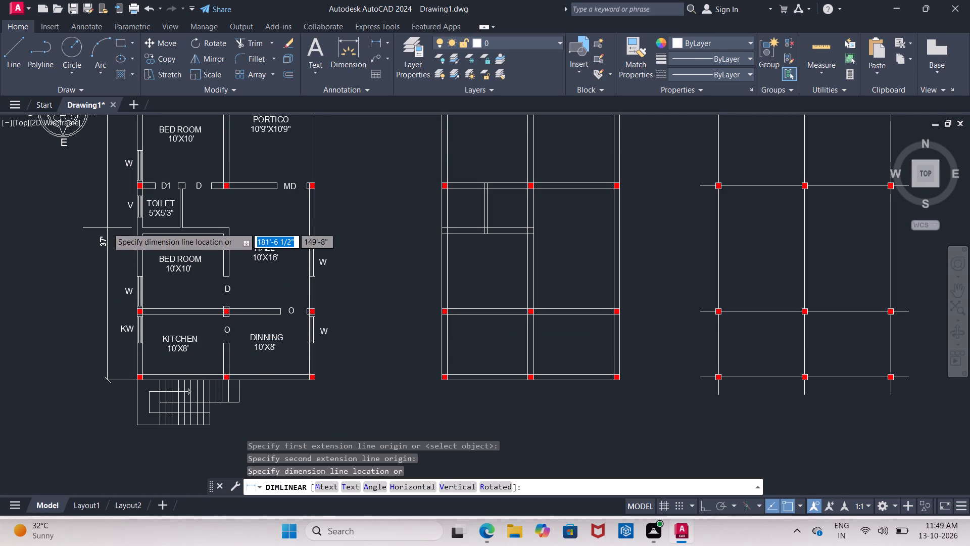
left_click(107, 227)
scroll(110, 231, "down", 2)
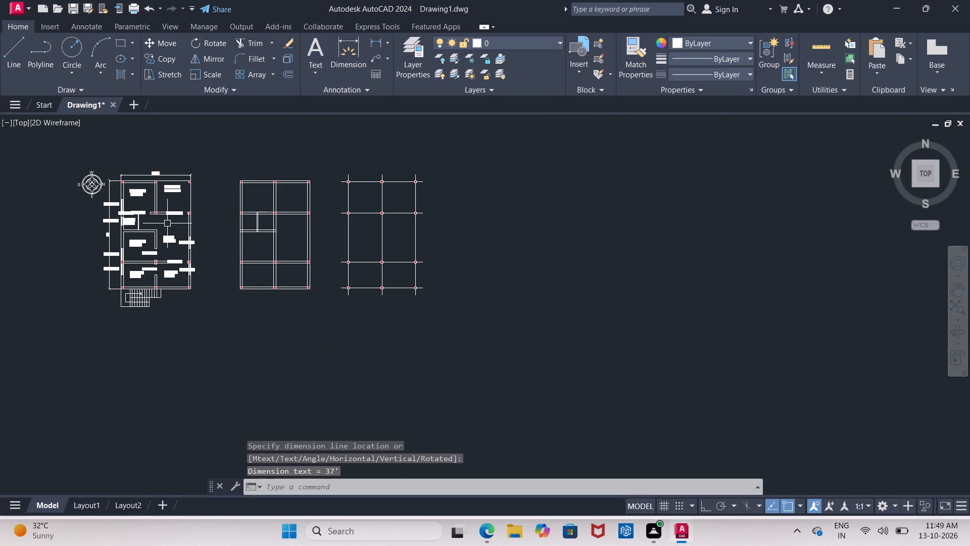
key("Escape")
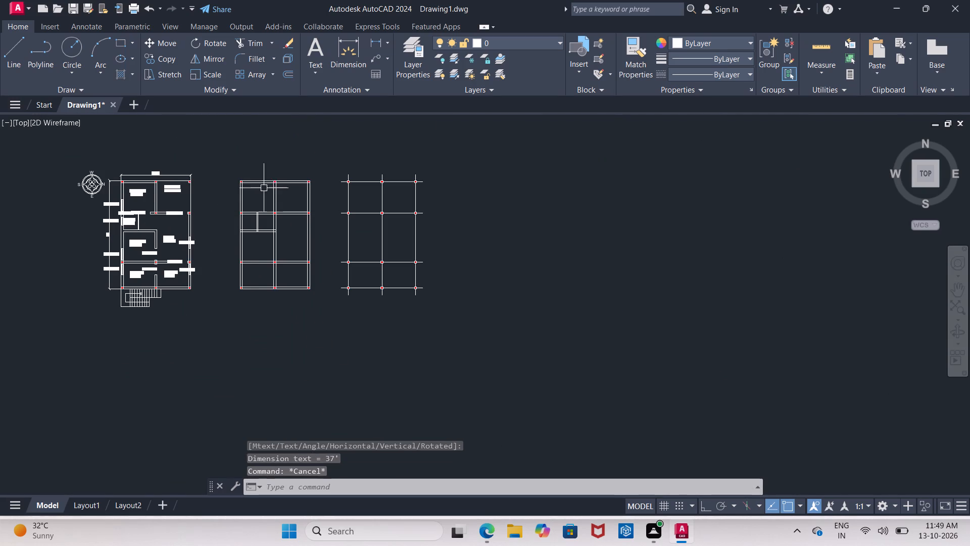
key("Escape")
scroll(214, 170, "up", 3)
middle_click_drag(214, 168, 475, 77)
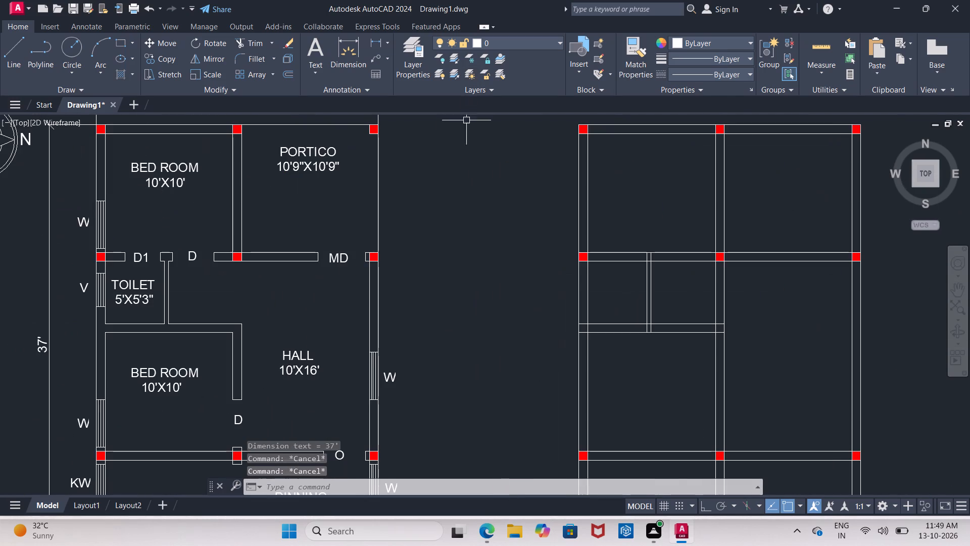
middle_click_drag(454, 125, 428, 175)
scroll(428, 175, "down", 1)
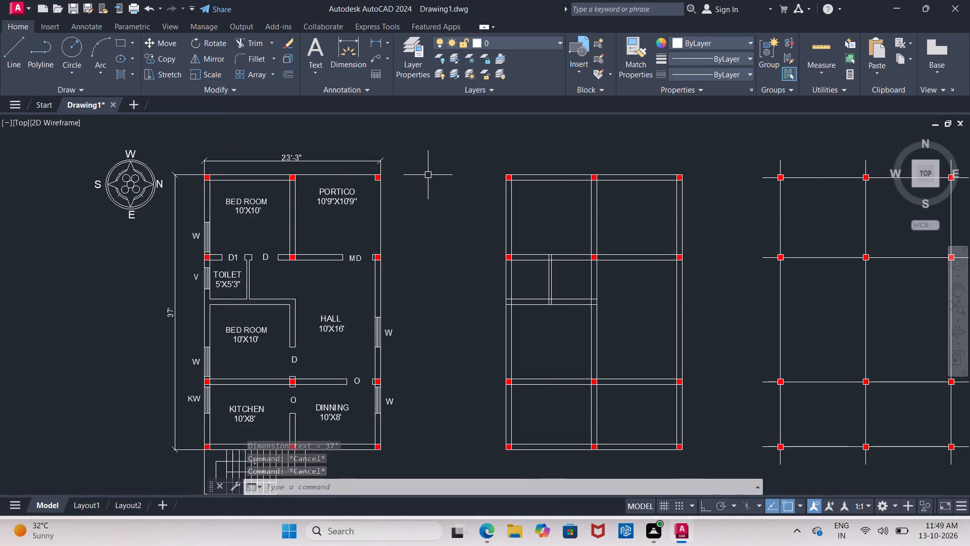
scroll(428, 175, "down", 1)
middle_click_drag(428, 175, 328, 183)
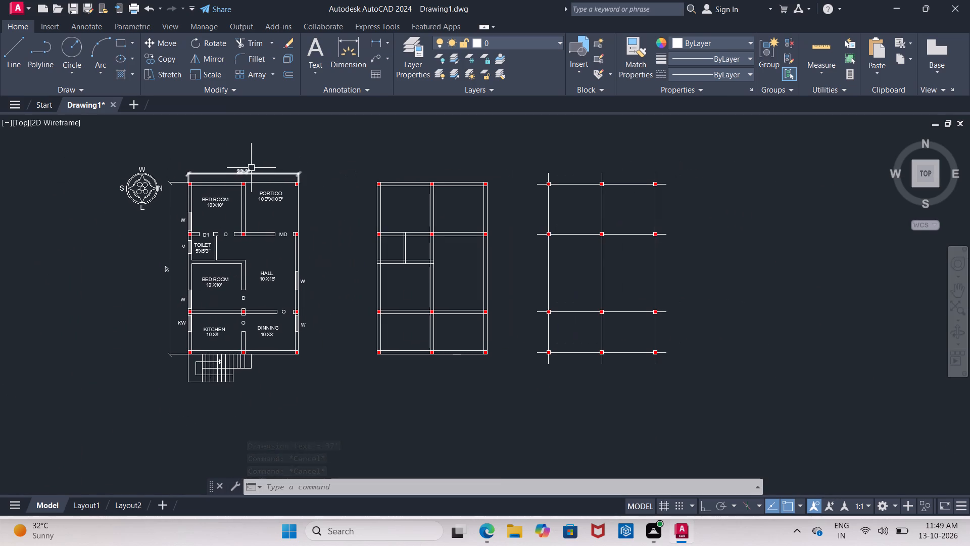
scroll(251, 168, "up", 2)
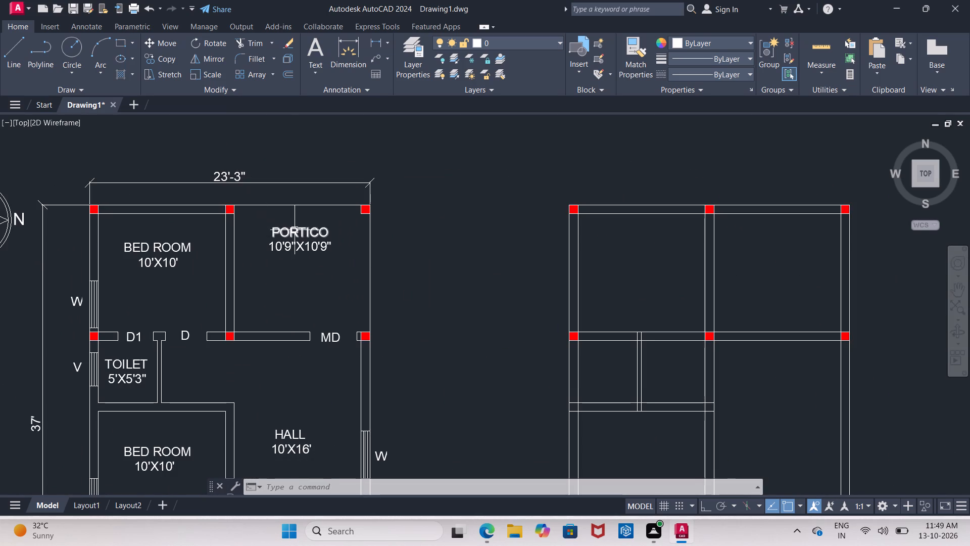
Copy the compass's W label to a spot centred above the labelled plan's overall width dimension.
left_click(295, 230)
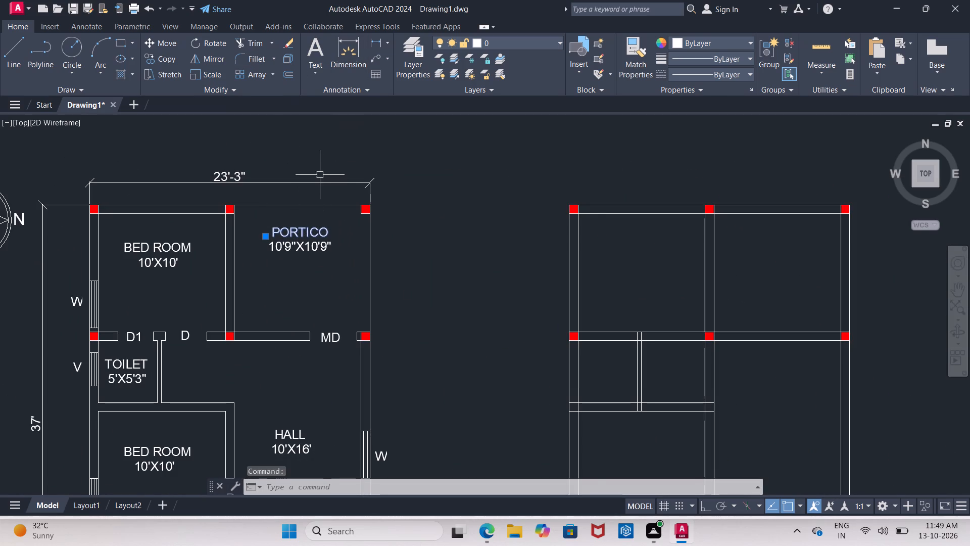
key("Escape")
middle_click_drag(319, 156, 463, 152)
left_click(115, 166)
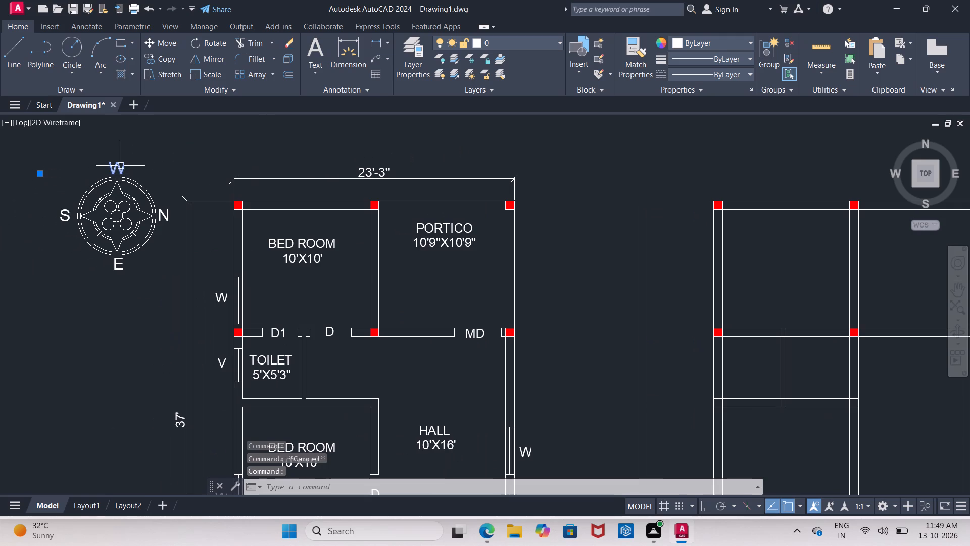
left_click_drag(165, 55, 165, 59)
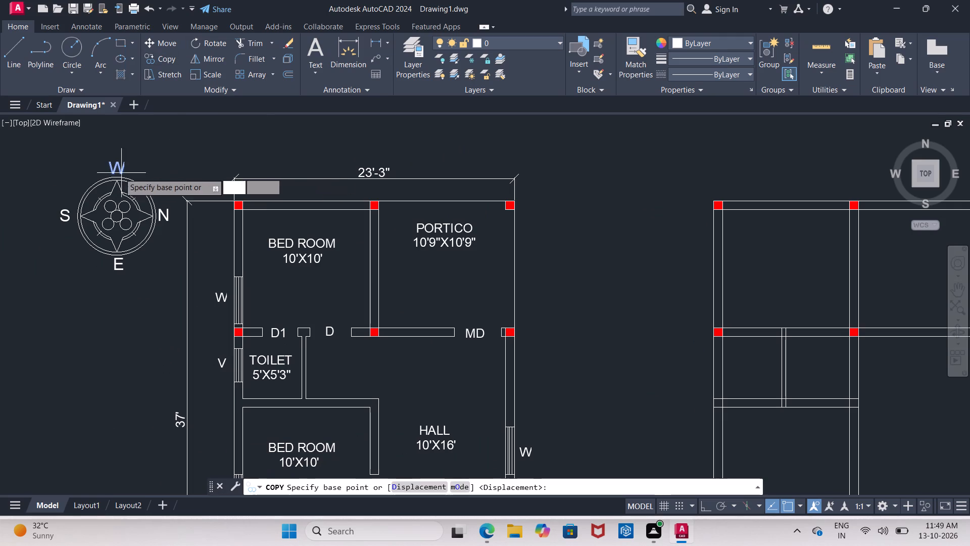
left_click(117, 166)
middle_click_drag(290, 126, 292, 128)
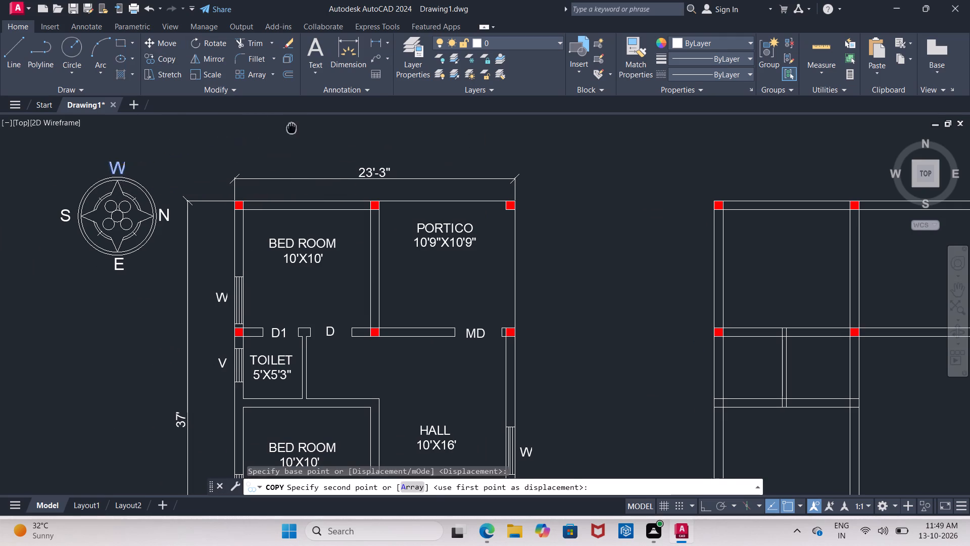
middle_click_drag(292, 128, 212, 157)
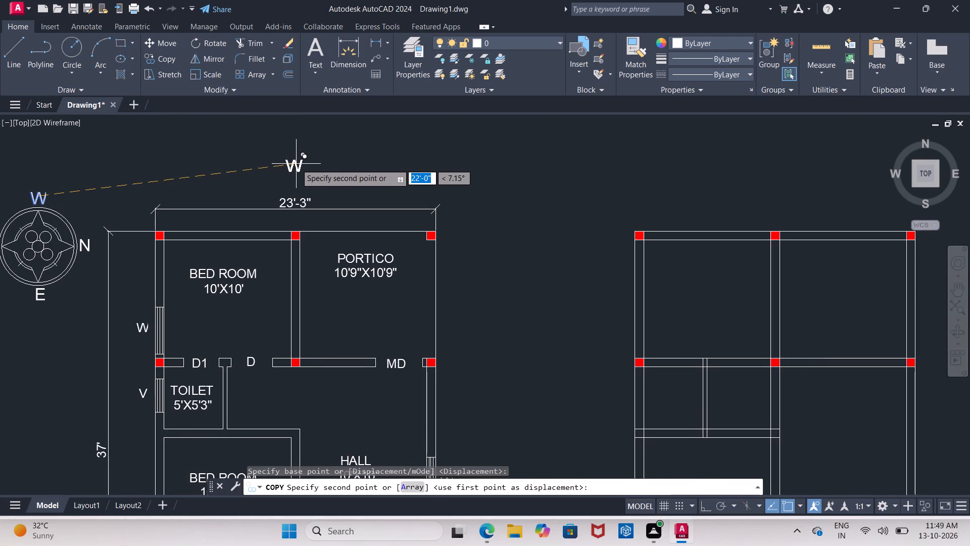
left_click(296, 158)
key("Escape")
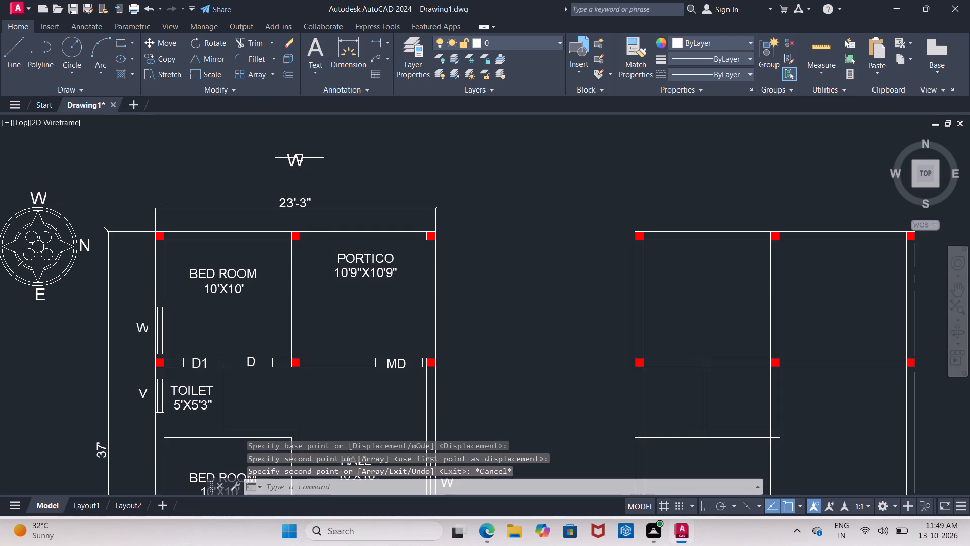
With Ortho on, copy the W label from above the labelled plan to above the wall layout and the centre-line grid.
left_click(296, 160)
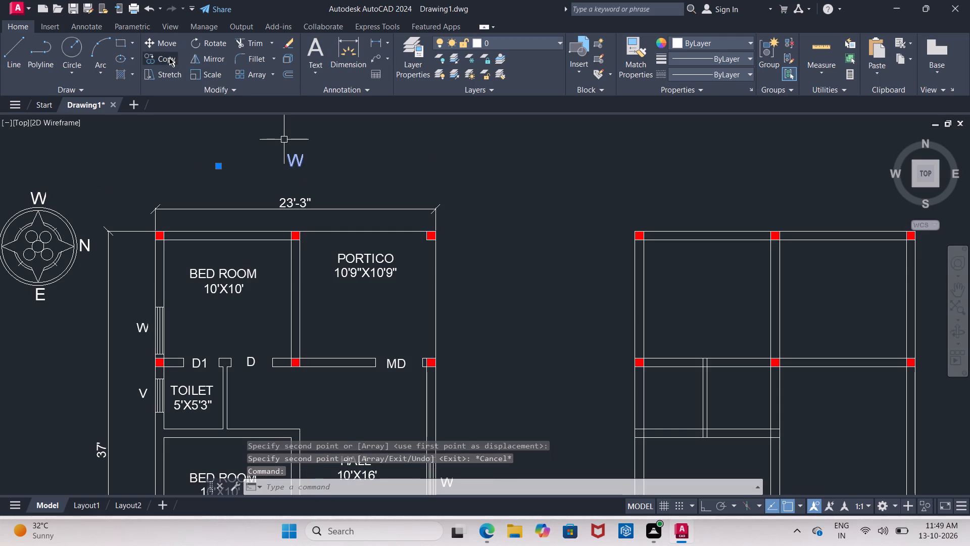
left_click(169, 59)
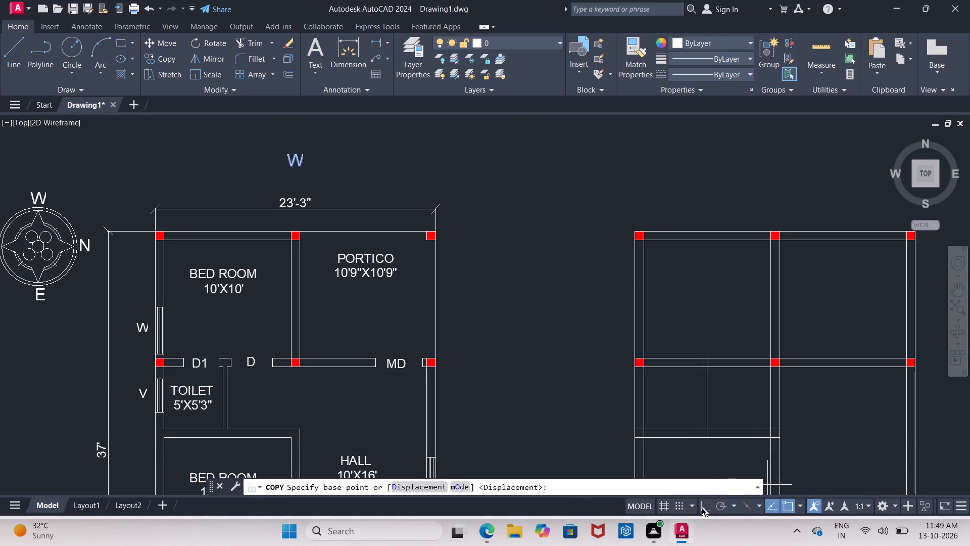
left_click(702, 508)
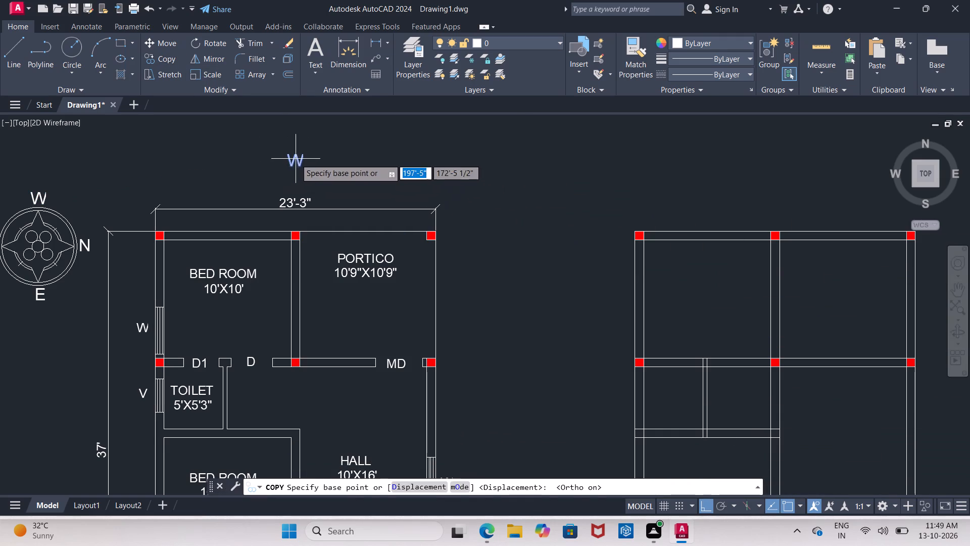
left_click(297, 159)
middle_click_drag(577, 128, 438, 147)
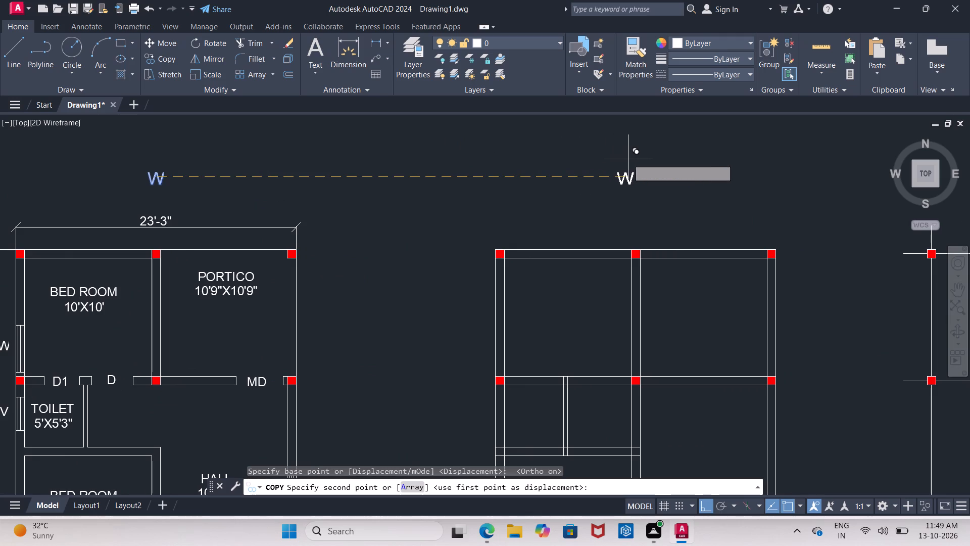
left_click(634, 159)
middle_click_drag(687, 167, 469, 147)
middle_click_drag(740, 150, 734, 149)
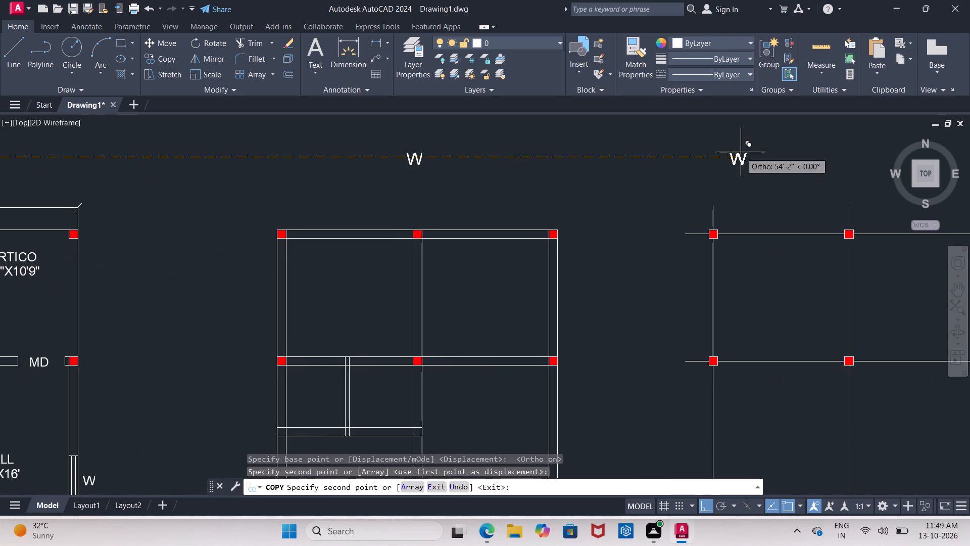
middle_click_drag(734, 149, 597, 170)
left_click(701, 169)
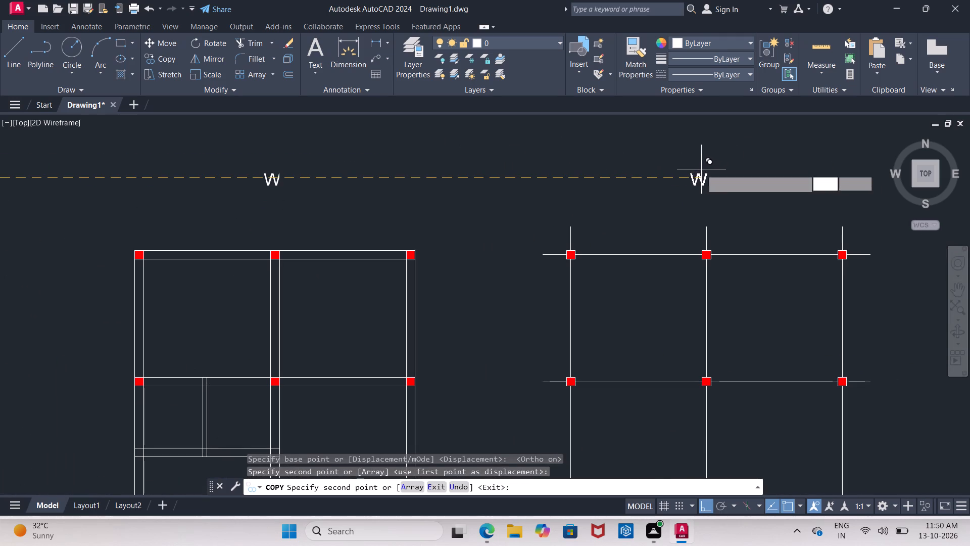
key("Escape")
Replace the W above the labelled plan with PLAN and delete some leading spaces to centre it over the plan.
scroll(677, 178, "down", 2)
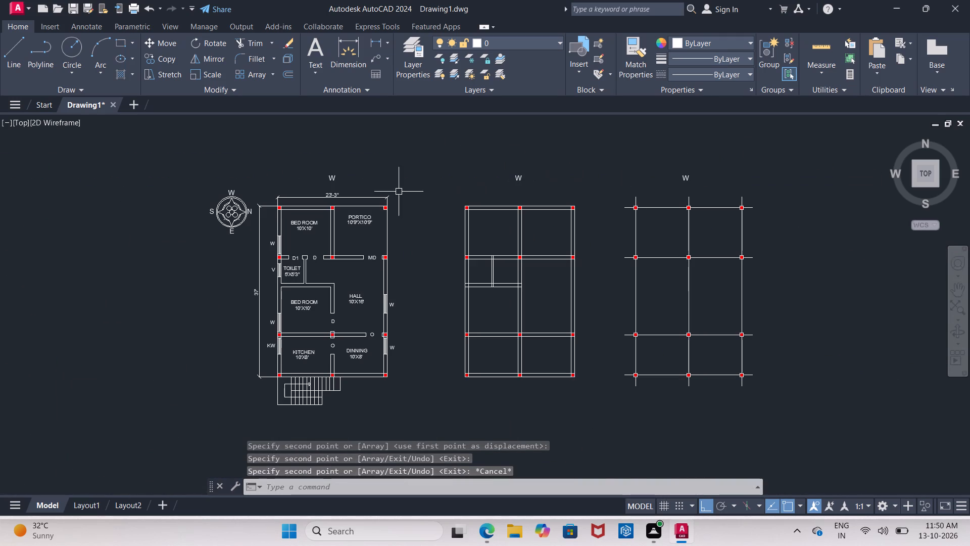
scroll(336, 175, "up", 4)
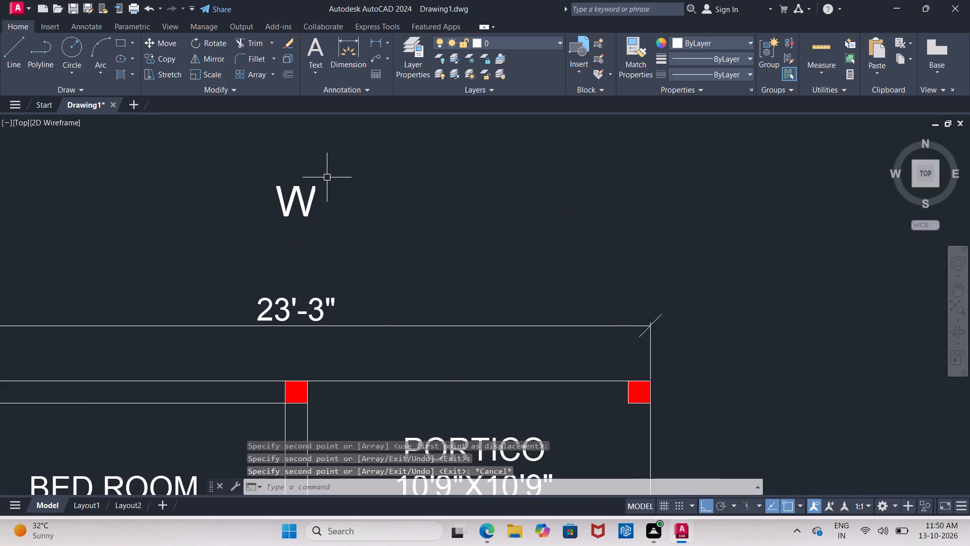
left_click(295, 194)
left_click(295, 194)
left_click(295, 194)
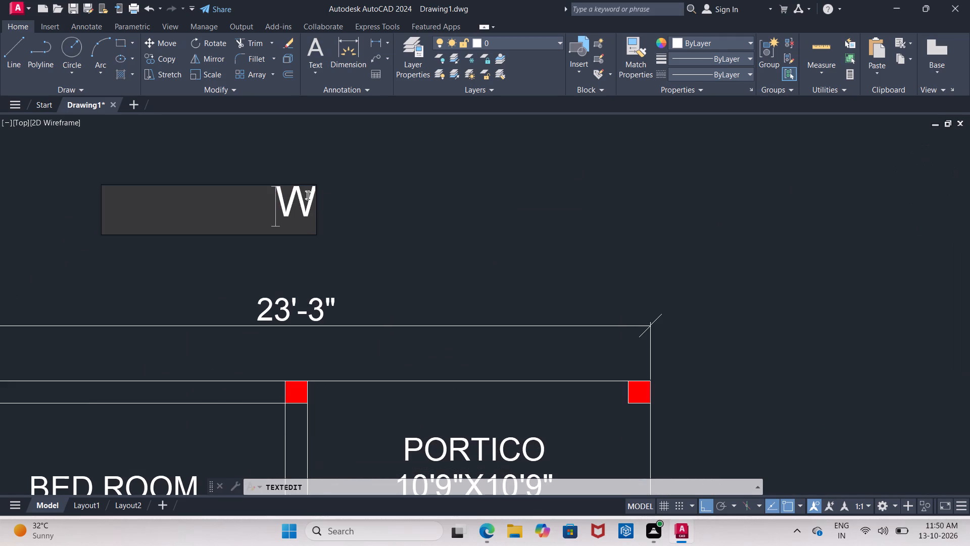
left_click(311, 199)
key("BackSpace")
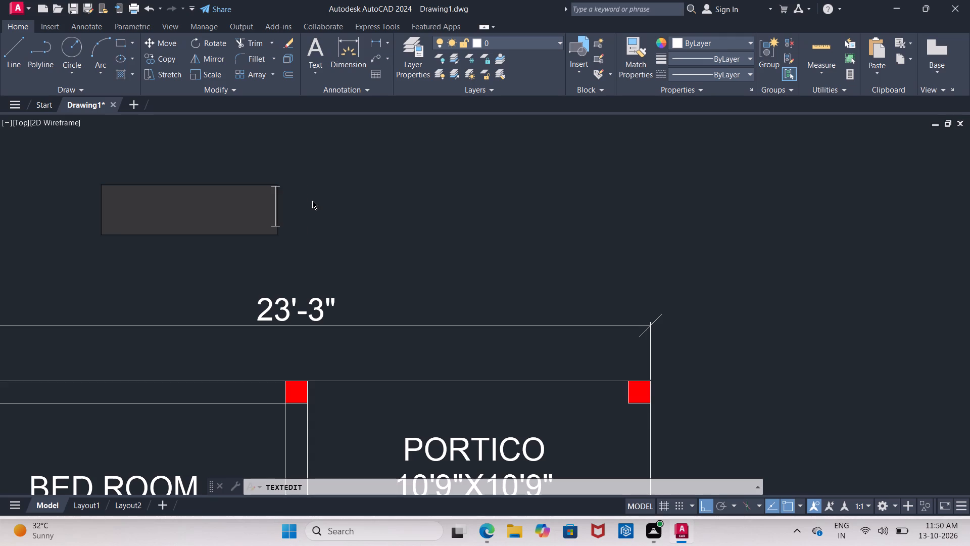
type("PLA")
key("n")
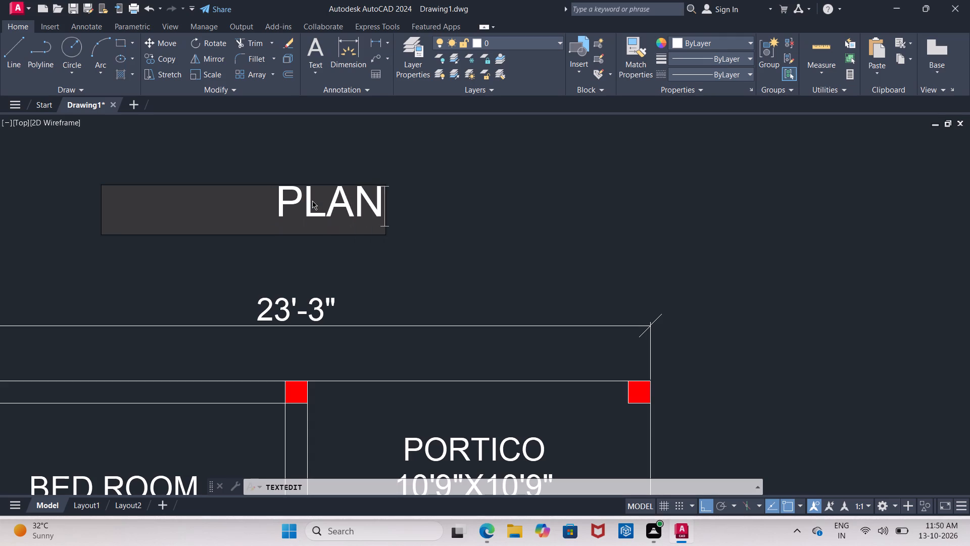
key("Left")
key("Left")
key("Left")
key("Left")
key("Left")
key("BackSpace")
key("BackSpace")
key("BackSpace")
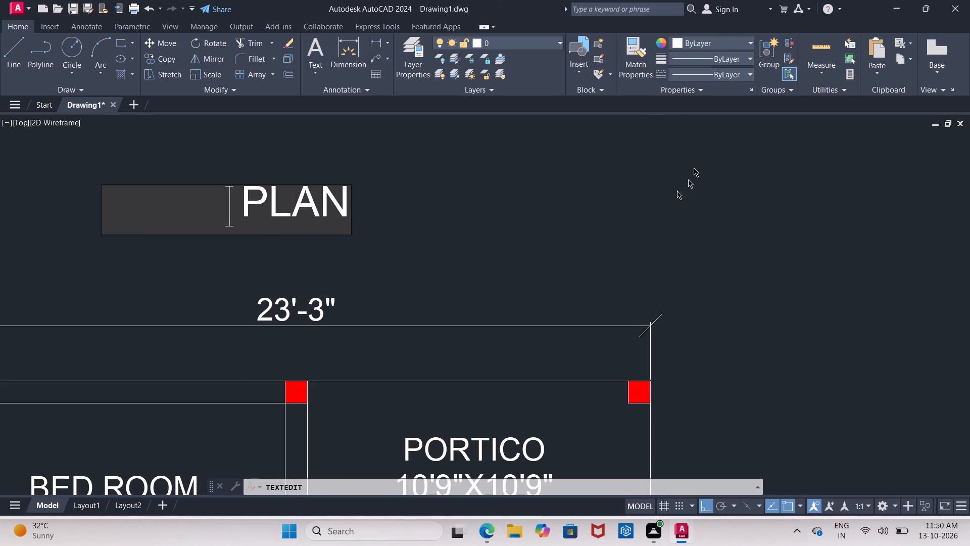
left_click(604, 240)
Clear the W and several leading spaces from the label above the wall layout.
scroll(605, 245, "down", 3)
middle_click_drag(614, 243, 271, 125)
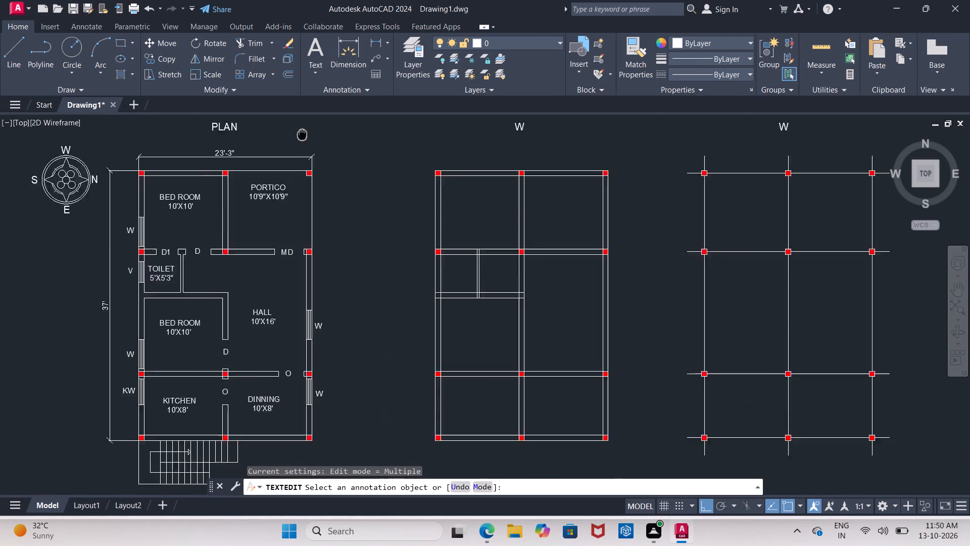
middle_click_drag(271, 125, 259, 124)
middle_click_drag(311, 138, 280, 188)
scroll(306, 154, "down", 1)
scroll(372, 187, "up", 1)
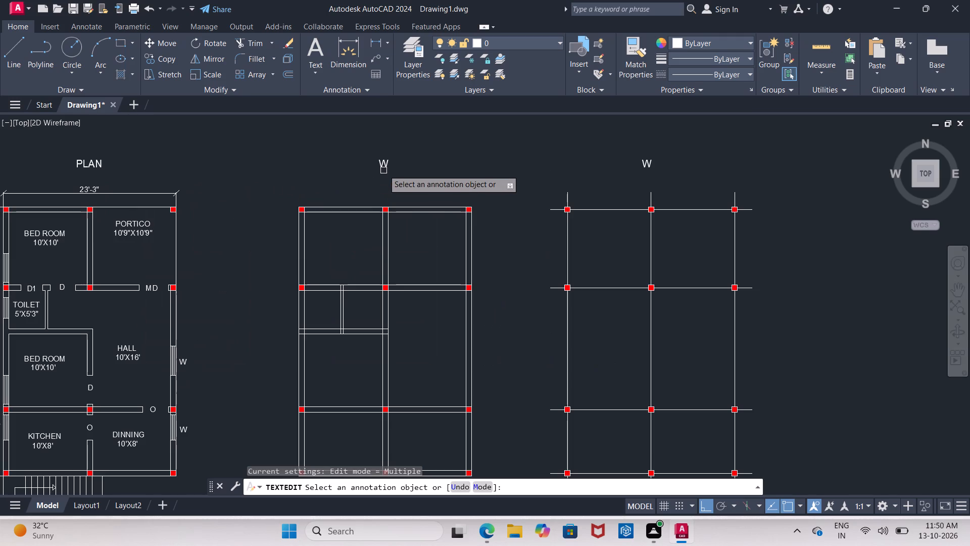
left_click(383, 165)
left_click(383, 165)
left_click(387, 164)
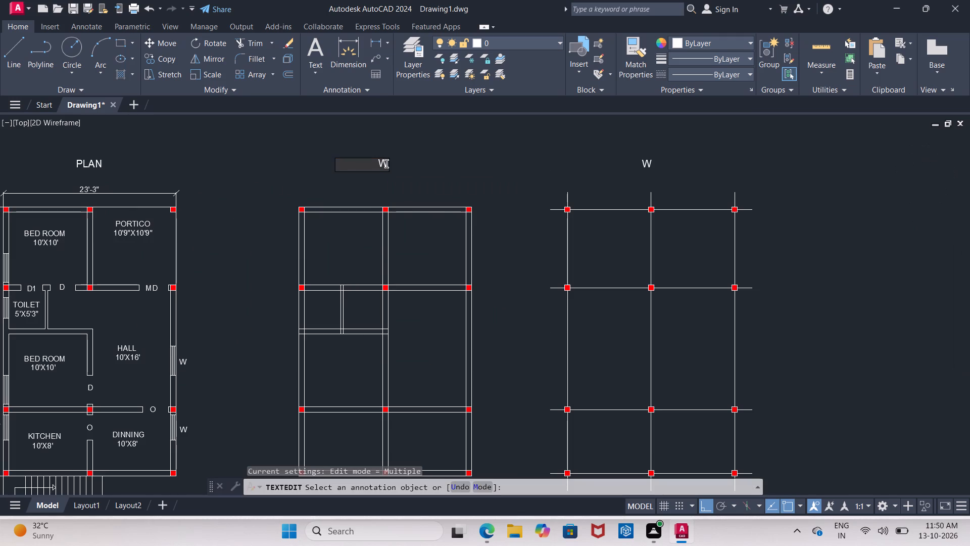
key("BackSpace")
key("BackSpace")
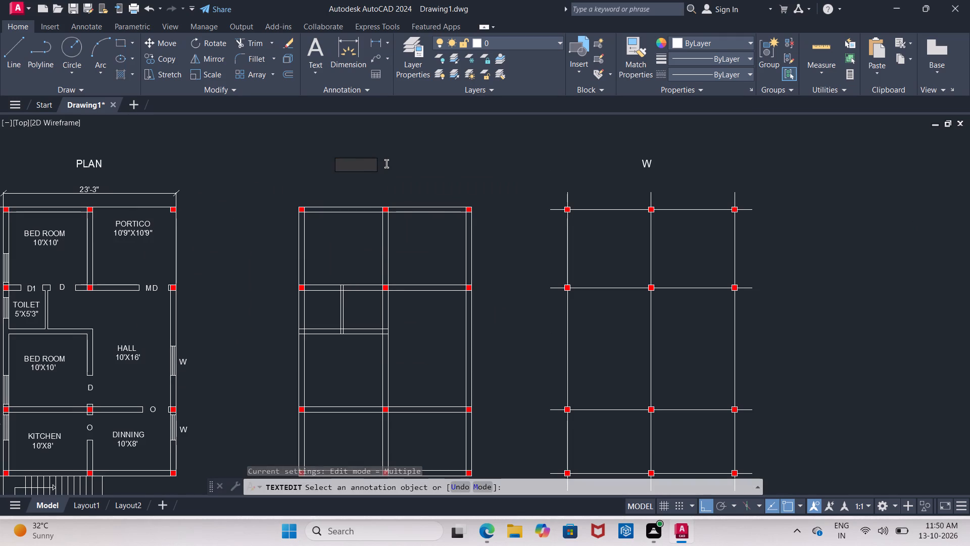
key("BackSpace")
key("BackSpace")
key("BackSpace")
key("BackSpace")
key("BackSpace")
key("BackSpace")
key("BackSpace")
key("BackSpace")
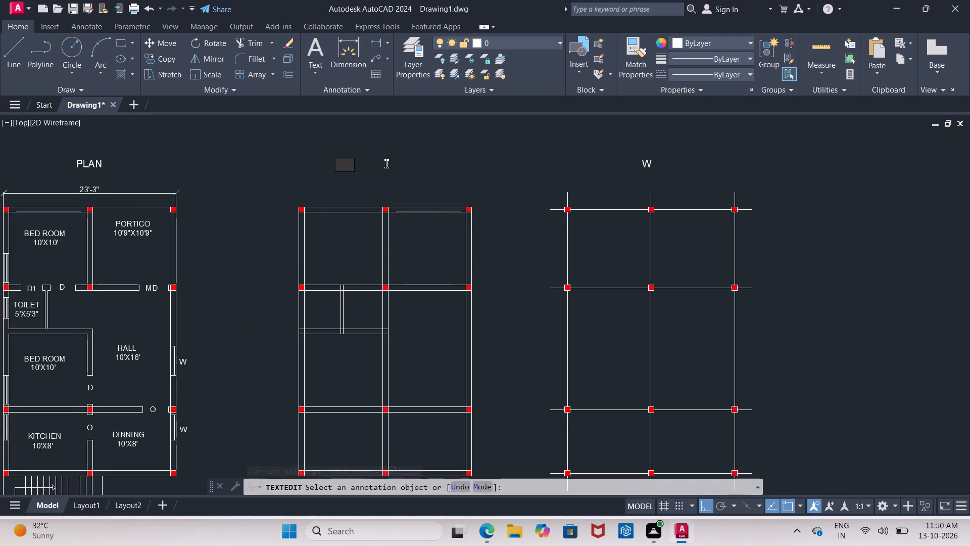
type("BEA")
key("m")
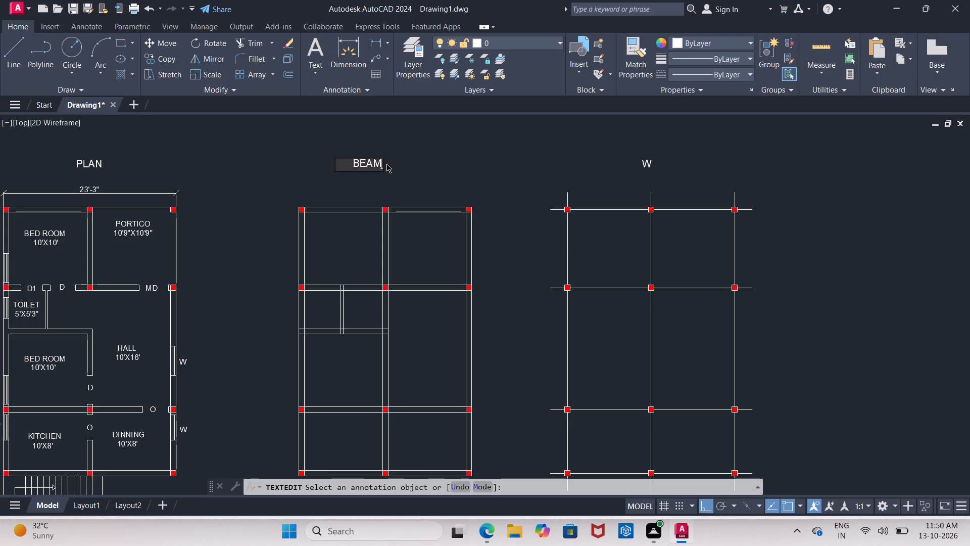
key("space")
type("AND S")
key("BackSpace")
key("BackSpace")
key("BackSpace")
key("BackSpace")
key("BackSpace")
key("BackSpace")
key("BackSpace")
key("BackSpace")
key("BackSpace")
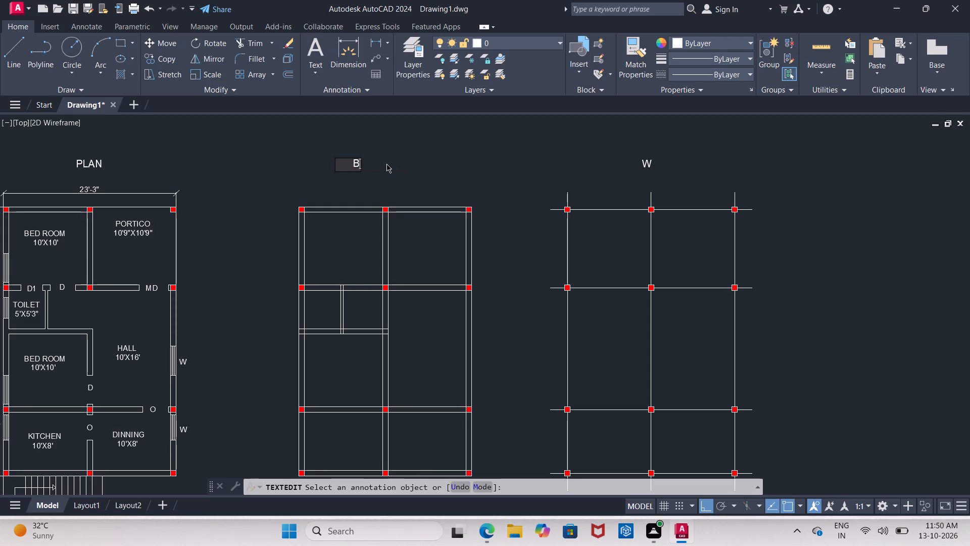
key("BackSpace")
Enter PLINTH AND SLAB BEAM LAYOUT as the title above the wall layout.
key("BackSpace")
key("BackSpace")
type("PLINY")
key("BackSpace")
type("TH")
key("space")
key("space")
key("BackSpace")
type("ABD")
key("BackSpace")
key("BackSpace")
type("ND SLAB BEAM")
key("space")
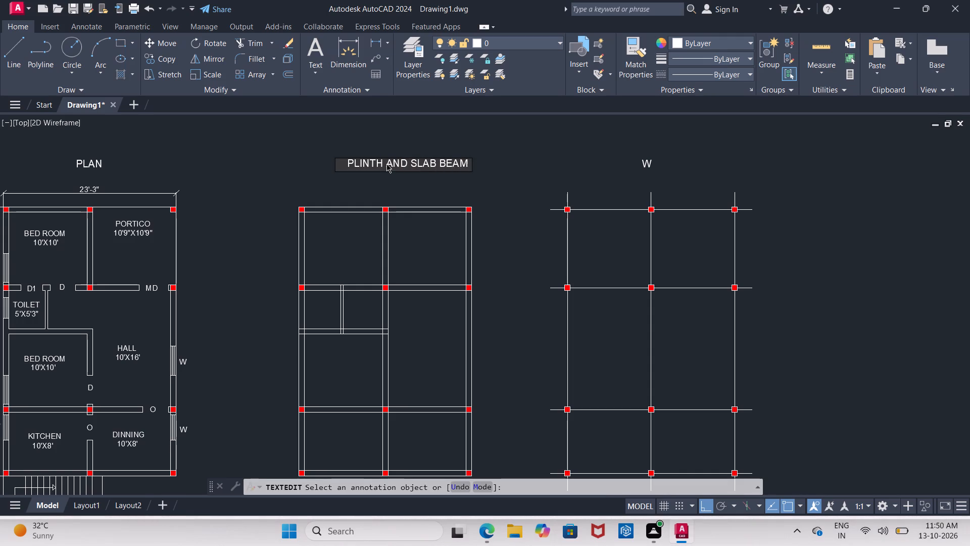
type("LAYOUT")
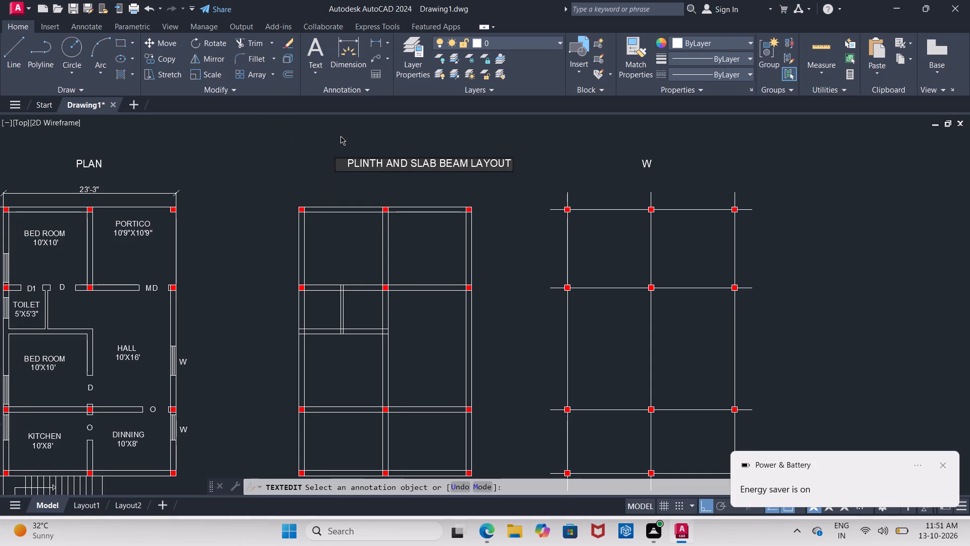
Remove the leading spaces before the PLINTH AND SLAB BEAM LAYOUT title to shift it over the wall layout.
left_click(347, 164)
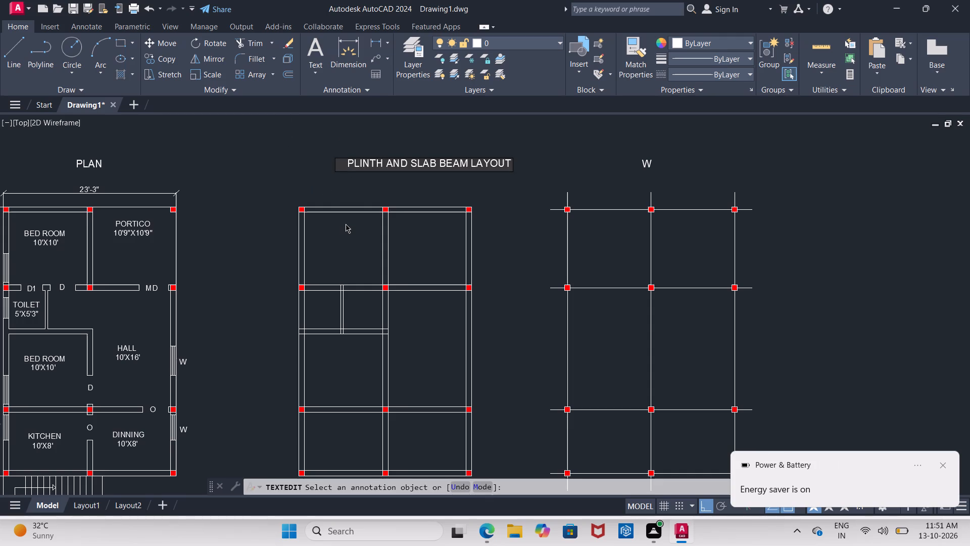
key("BackSpace")
key("BackSpace")
key("BackSpace")
key("BackSpace")
key("BackSpace")
key("BackSpace")
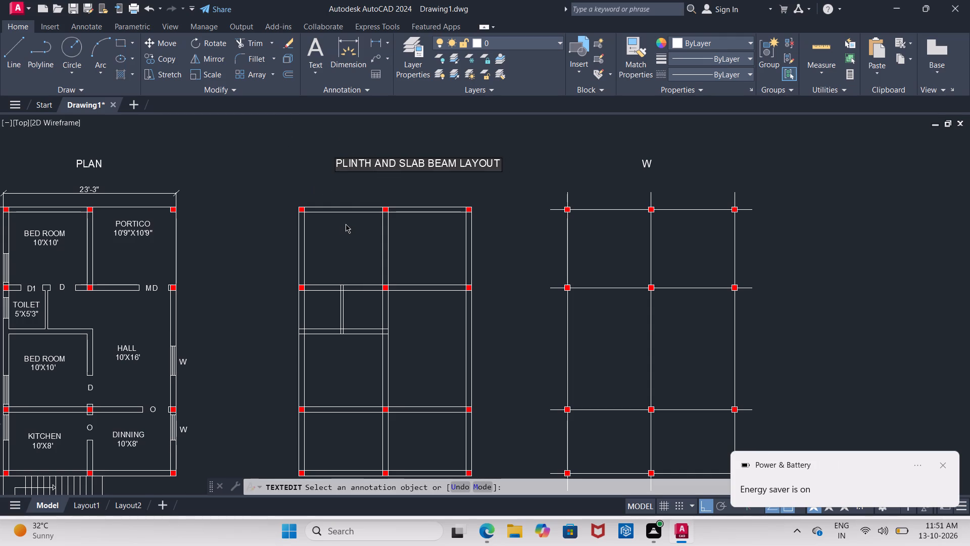
left_click(394, 193)
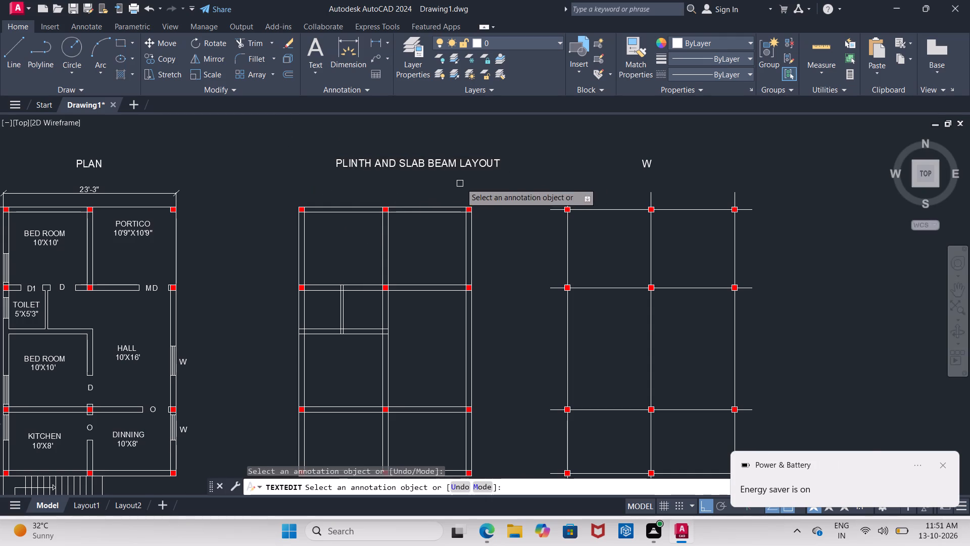
Clear the W and several leading spaces from the label above the column centre-line grid.
scroll(502, 178, "up", 1)
middle_click_drag(502, 178, 349, 172)
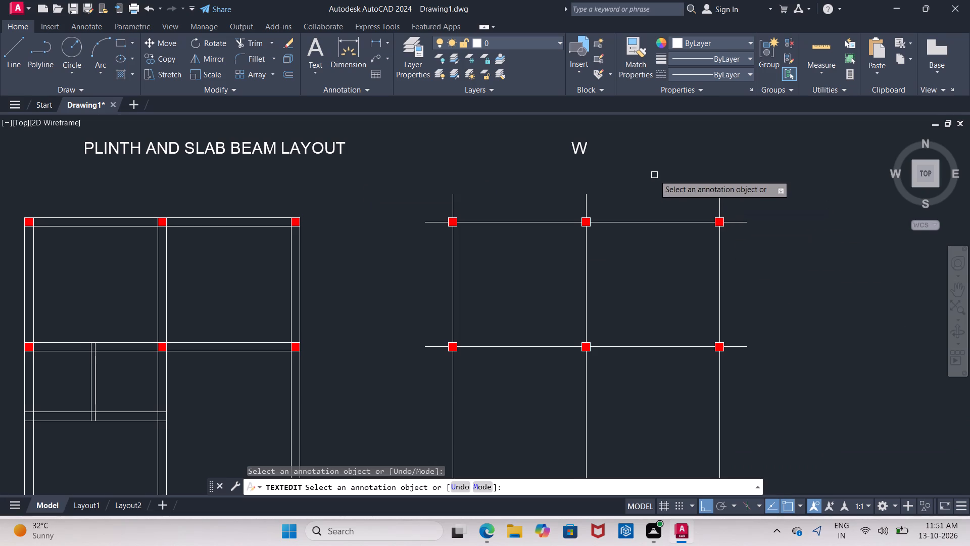
double_click(581, 144)
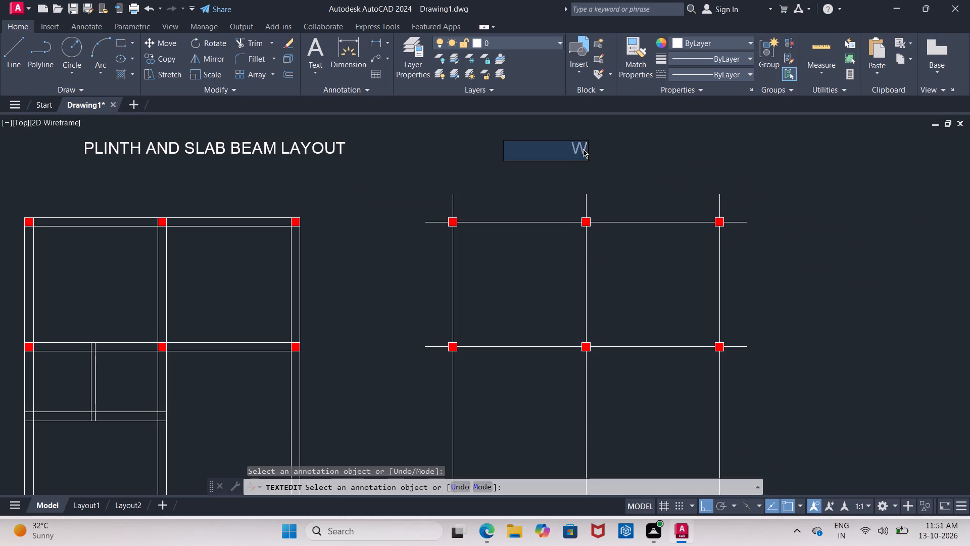
left_click(584, 147)
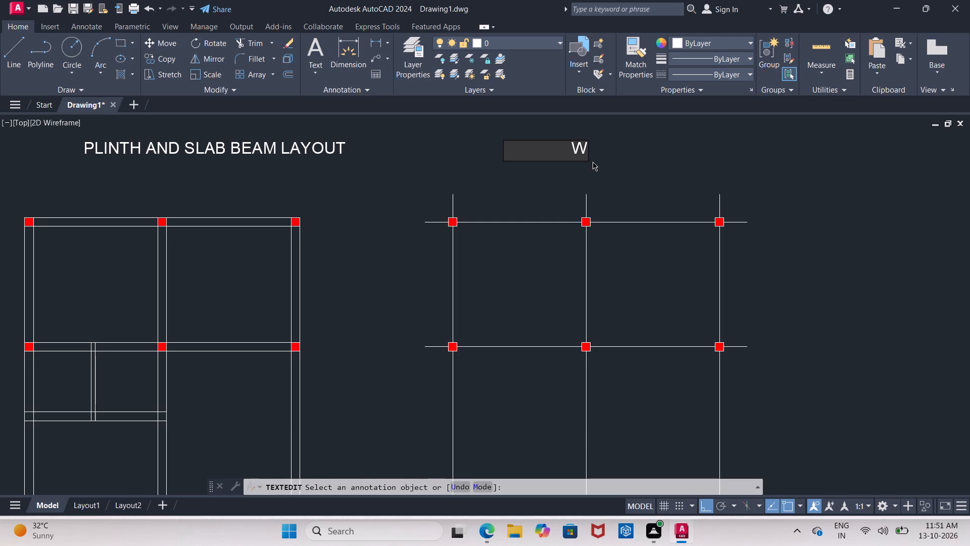
key("BackSpace")
key("BackSpace")
key("BackSpace")
key("BackSpace")
key("BackSpace")
key("BackSpace")
key("BackSpace")
key("BackSpace")
key("BackSpace")
key("BackSpace")
key("BackSpace")
Enter COLUMN CENTER LINE LAYOUT as the title above the centre-line grid.
type("COLUMN CENTER")
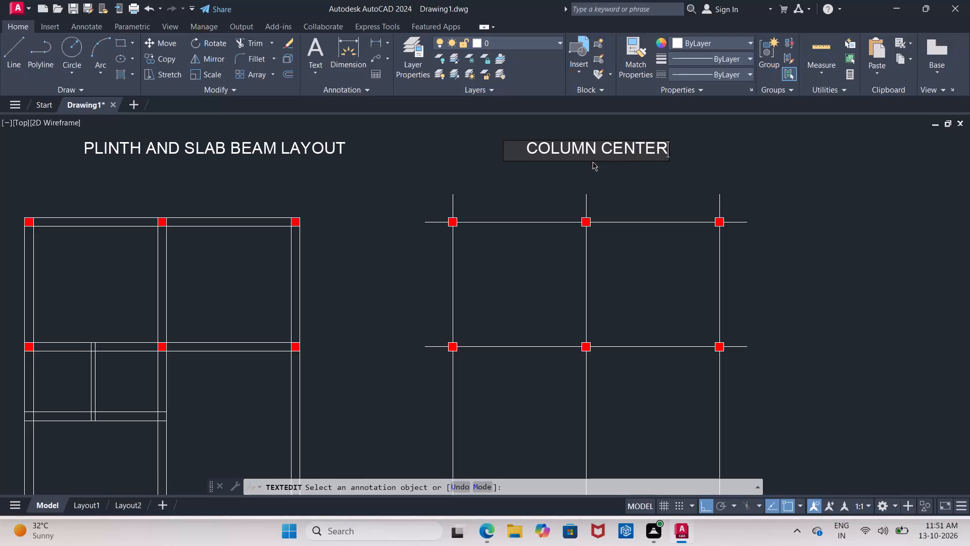
key("space")
type("LI")
key("n")
type("EV")
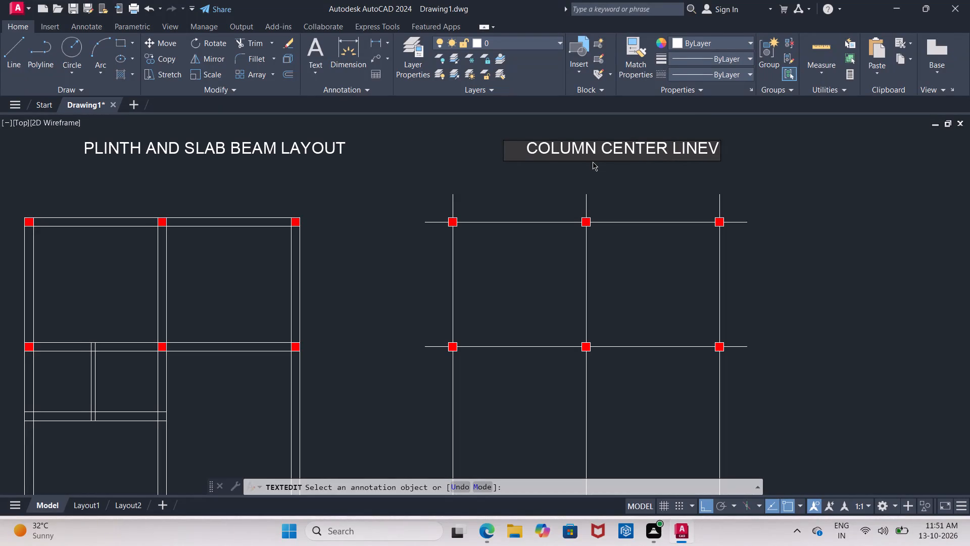
key("BackSpace")
key("space")
type("LAYOUT")
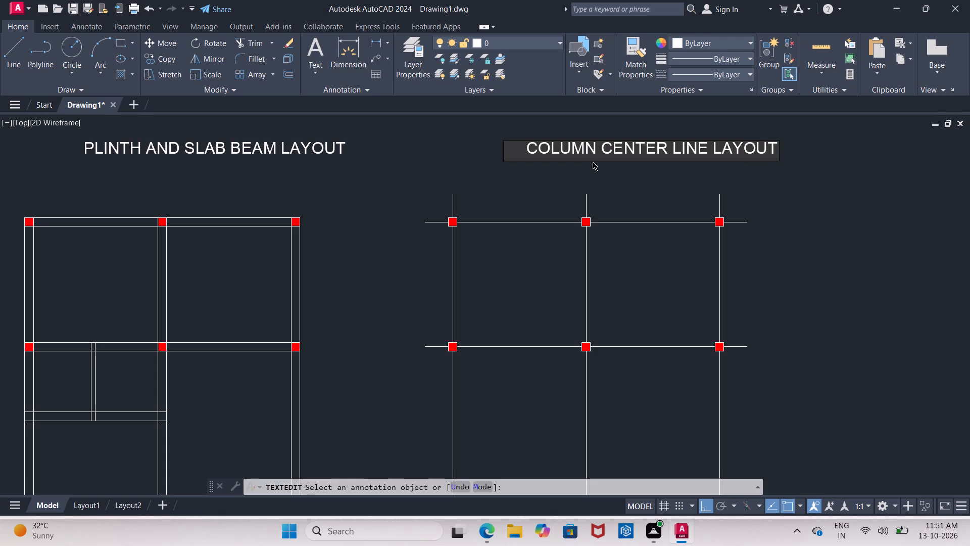
Remove the leading spaces before the COLUMN CENTER LINE LAYOUT title and finish text editing.
left_click(526, 149)
key("BackSpace")
key("BackSpace")
key("BackSpace")
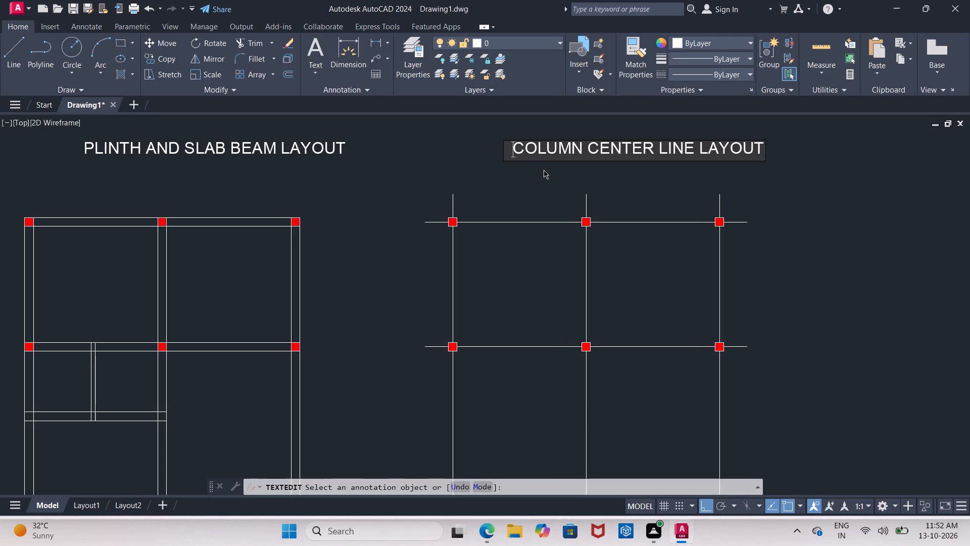
key("BackSpace")
key("BackSpace")
key("BackSpace")
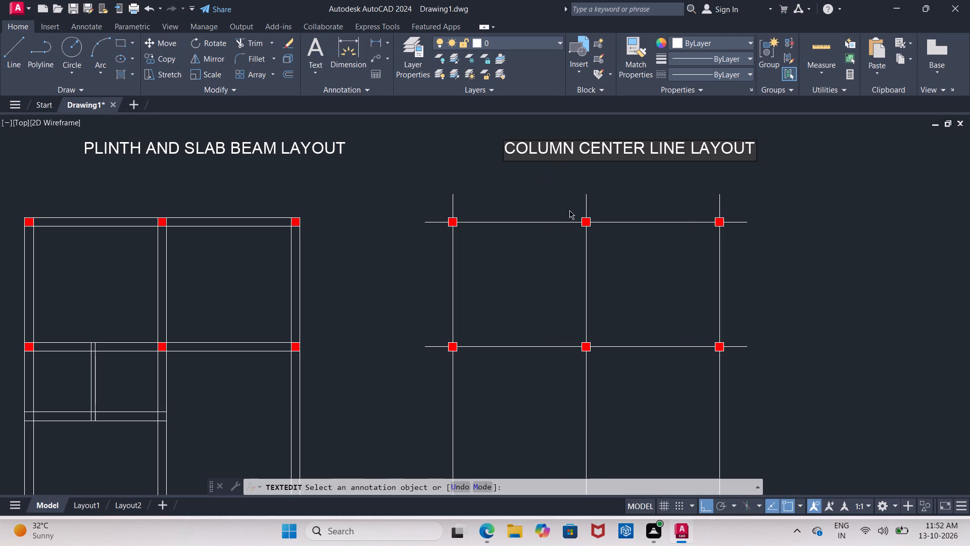
left_click(554, 193)
scroll(517, 203, "down", 2)
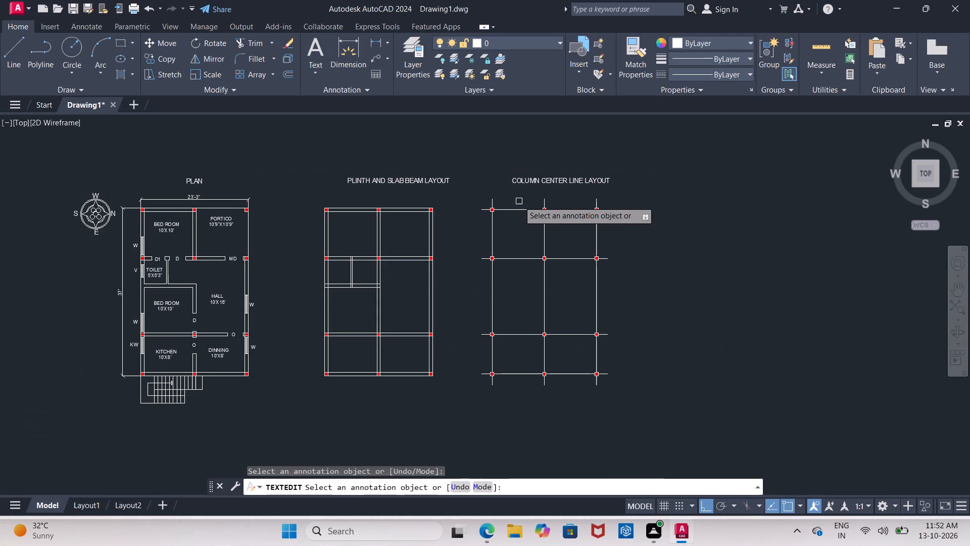
key("Escape")
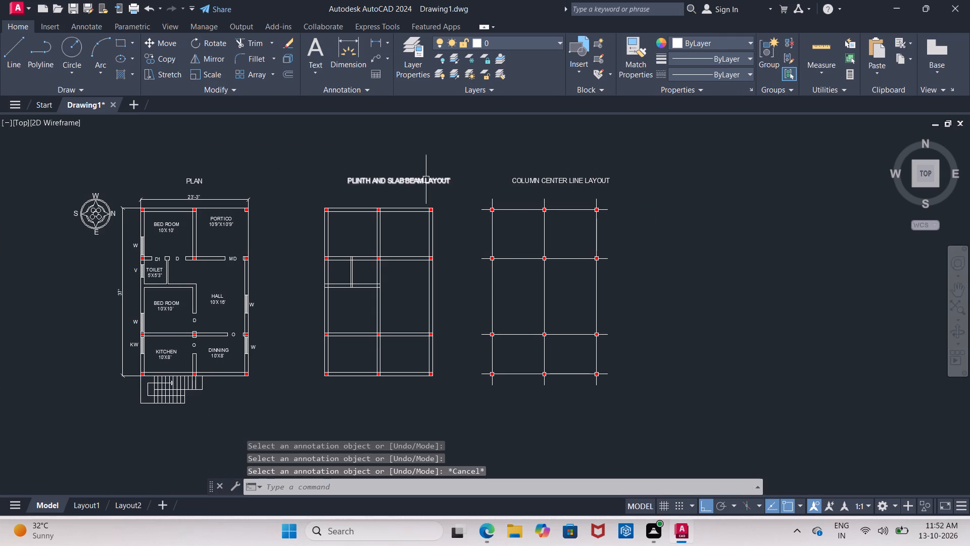
Move the PLINTH AND SLAB BEAM LAYOUT title about 3'-11" horizontally towards the plan to centre it over its layout.
left_click(425, 179)
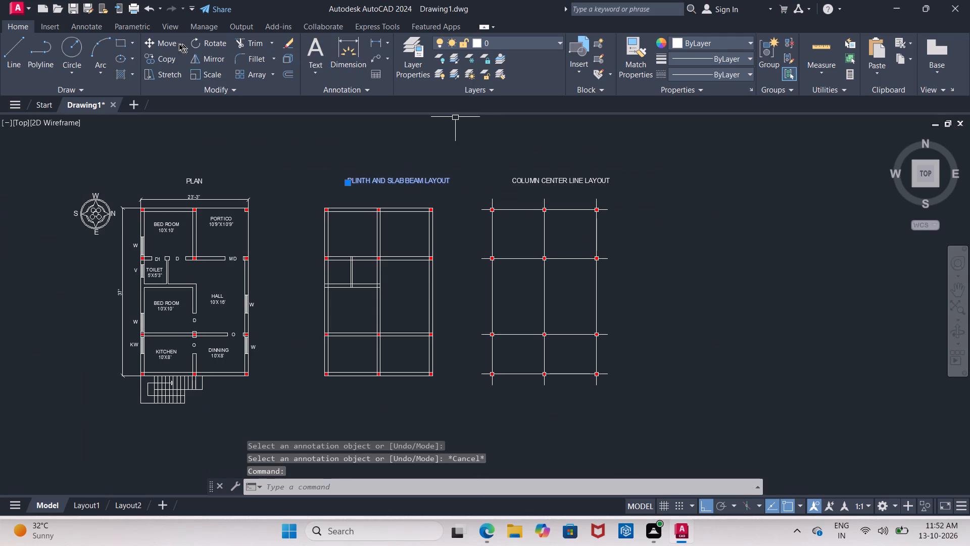
left_click(167, 43)
left_click(409, 179)
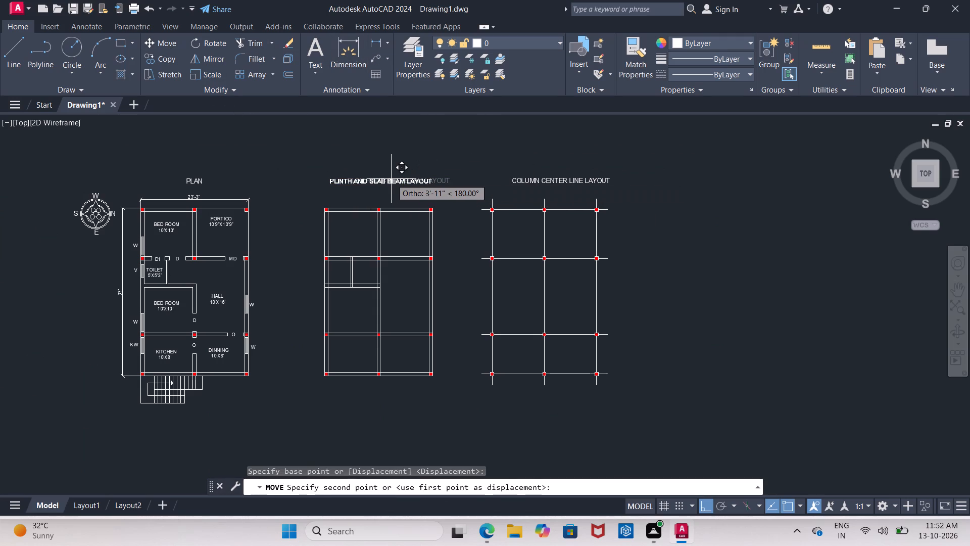
left_click(391, 179)
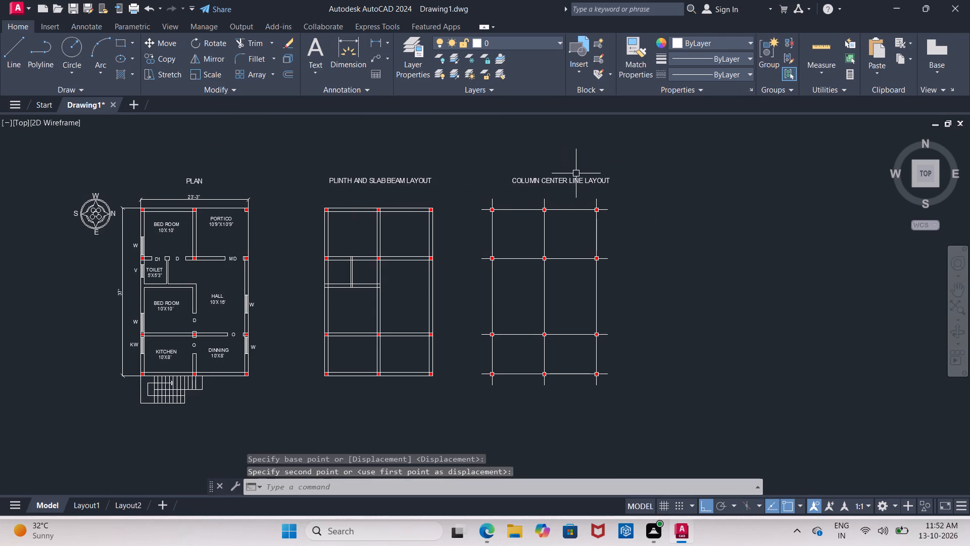
Move the COLUMN CENTER LINE LAYOUT title about 3'-0" horizontally towards the beam layout to centre it over its grid.
left_click(580, 183)
left_click(163, 39)
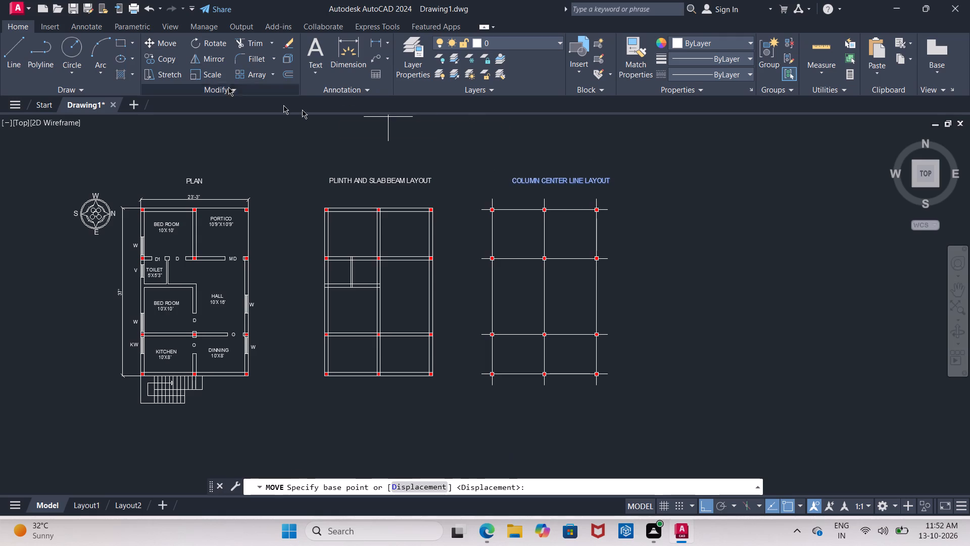
left_click(564, 183)
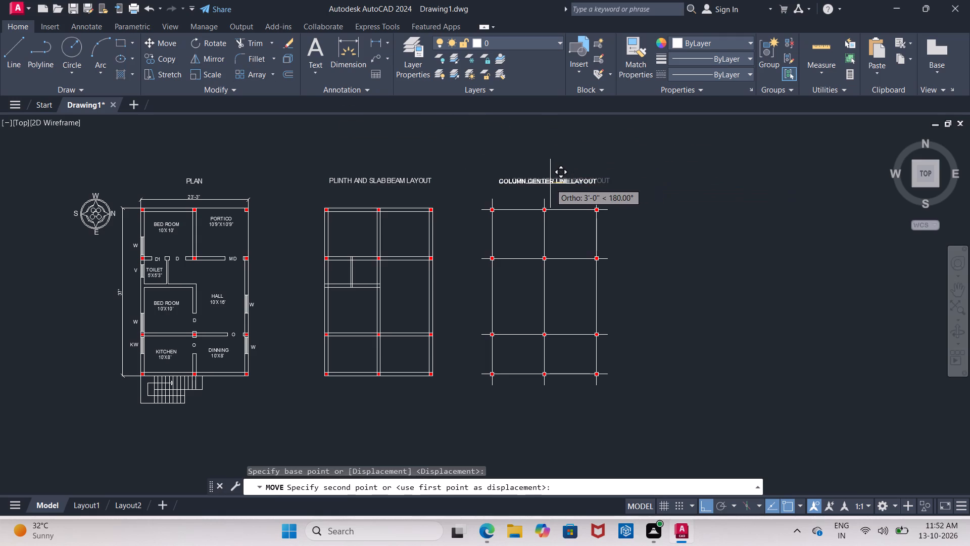
left_click(550, 184)
Set the current object colour to Magenta and draw a short horizontal sample line in the empty space below the compass, outside the plan.
scroll(473, 193, "down", 2)
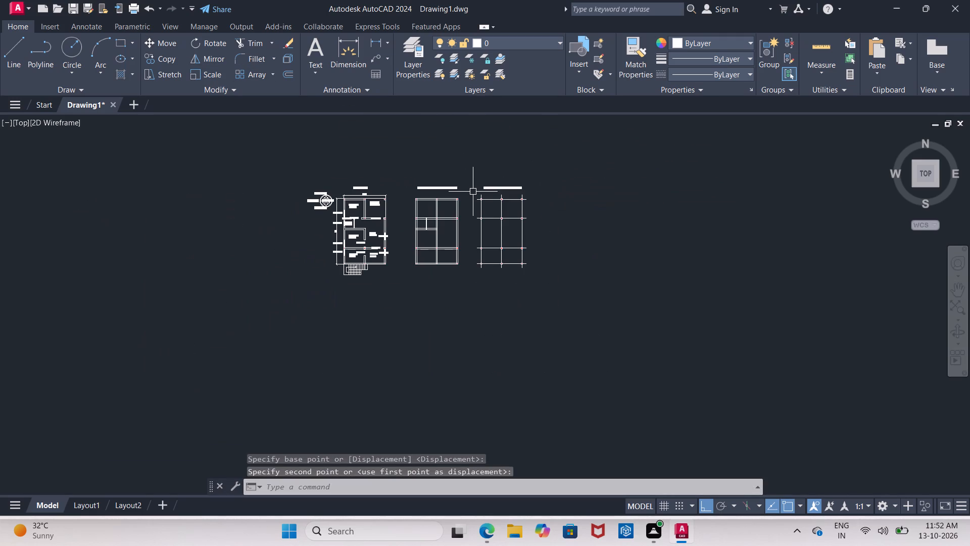
scroll(354, 190, "up", 2)
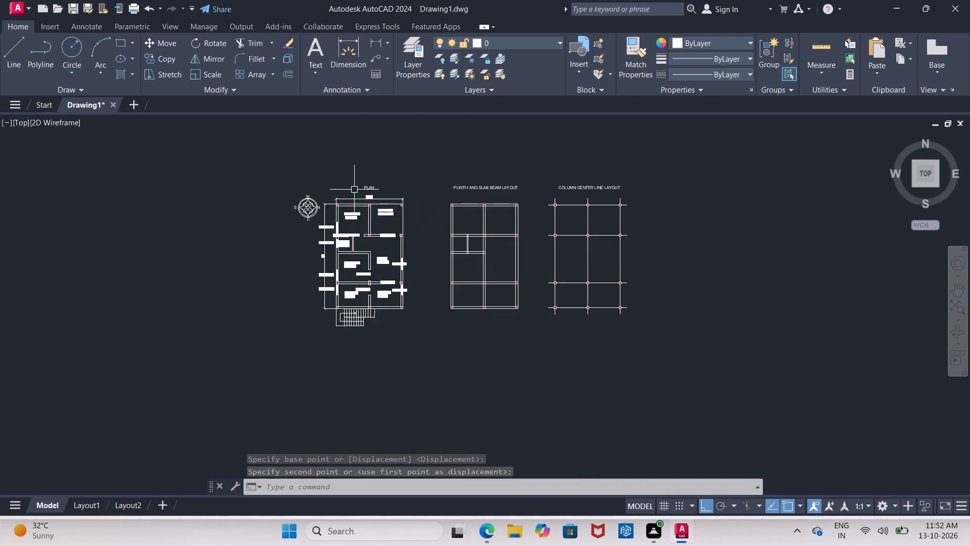
scroll(378, 186, "up", 1)
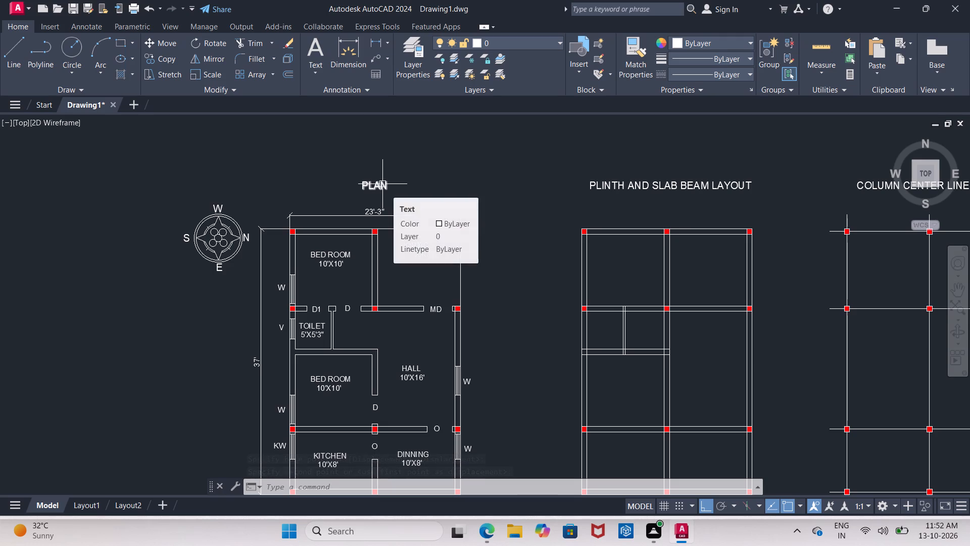
left_click(383, 184)
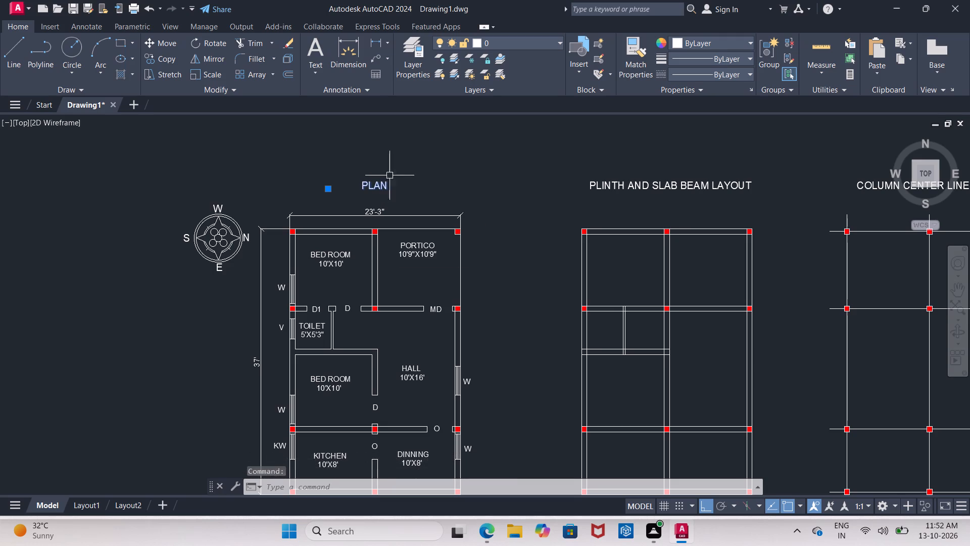
key("Escape")
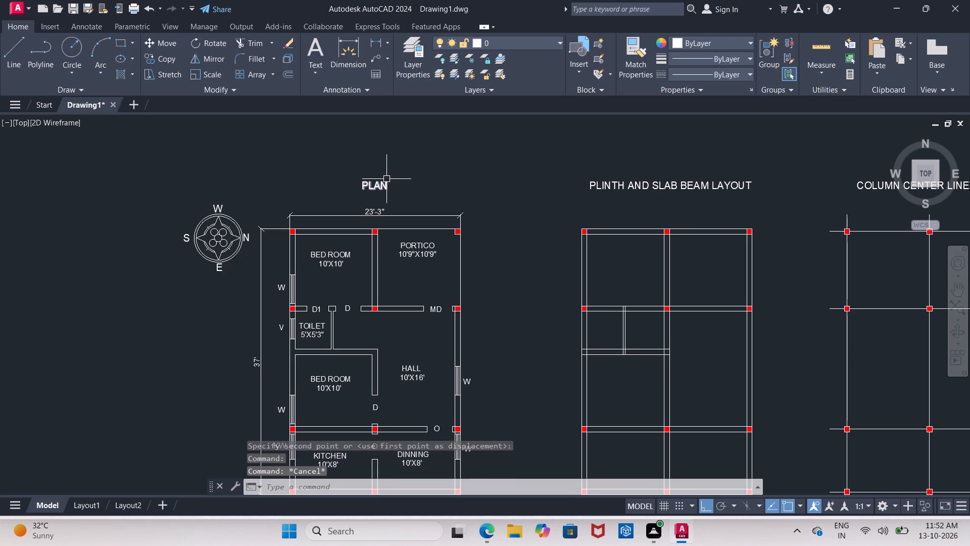
middle_click_drag(407, 176, 369, 135)
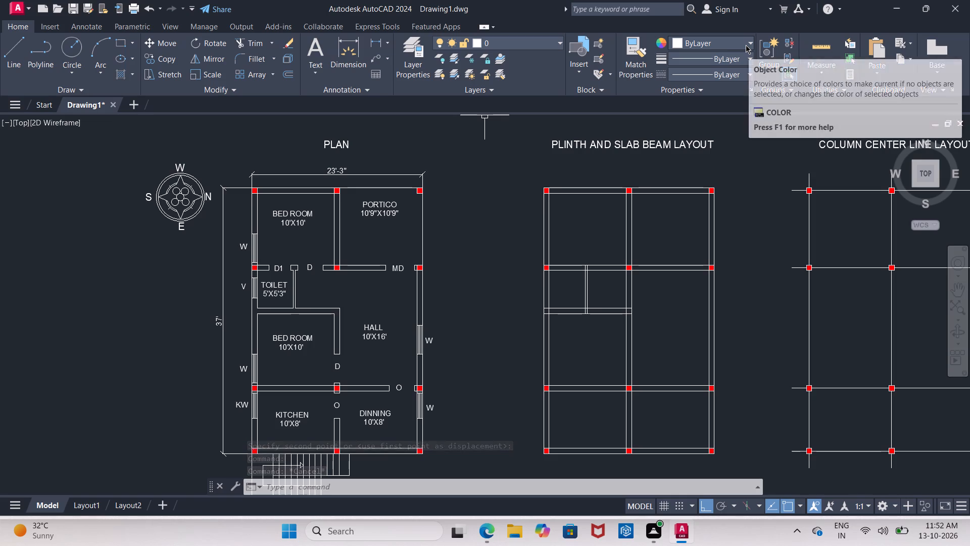
left_click(749, 41)
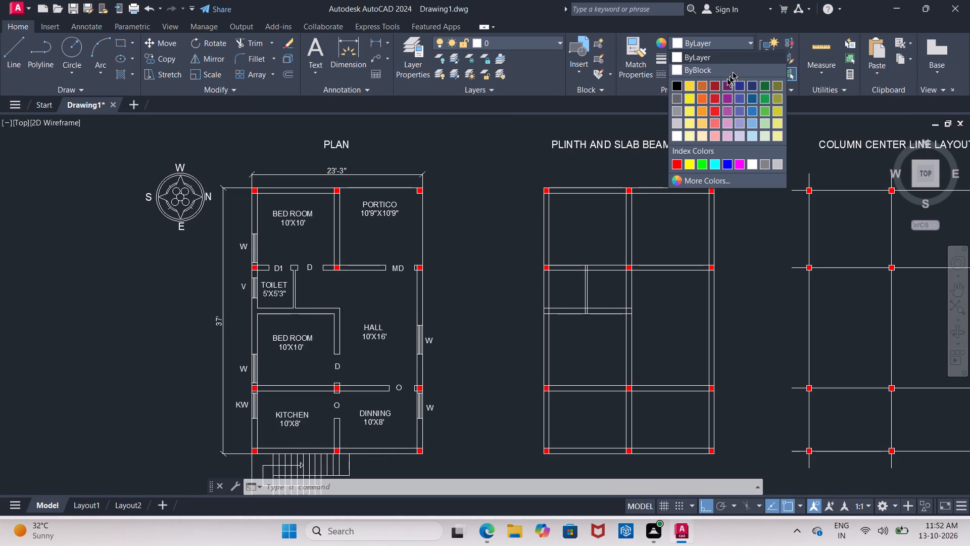
left_click(743, 164)
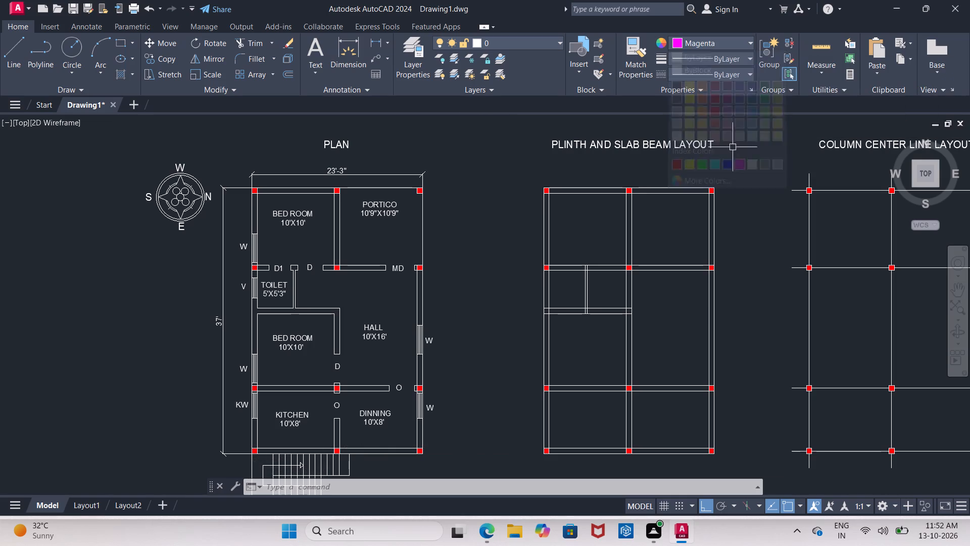
left_click(19, 51)
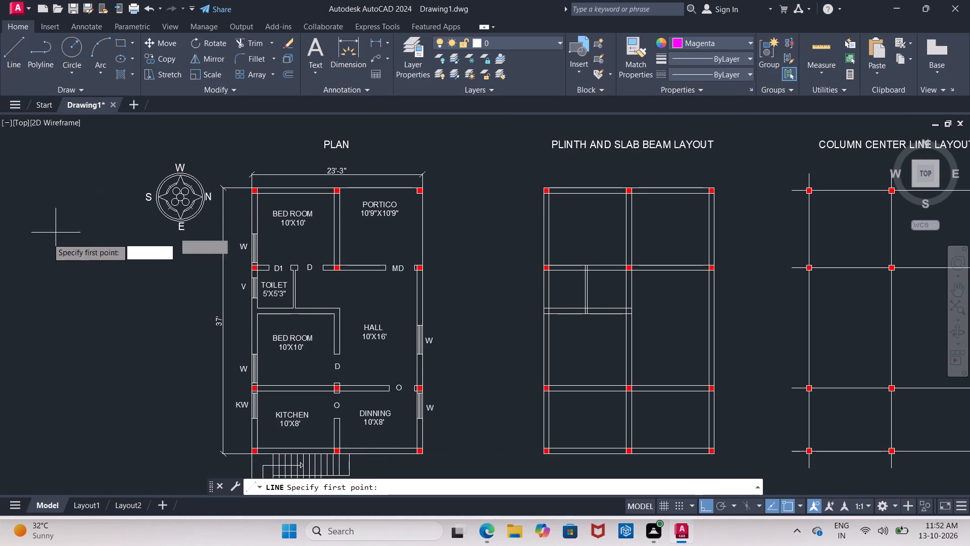
left_click_drag(31, 248, 36, 250)
left_click(87, 259)
key("Escape")
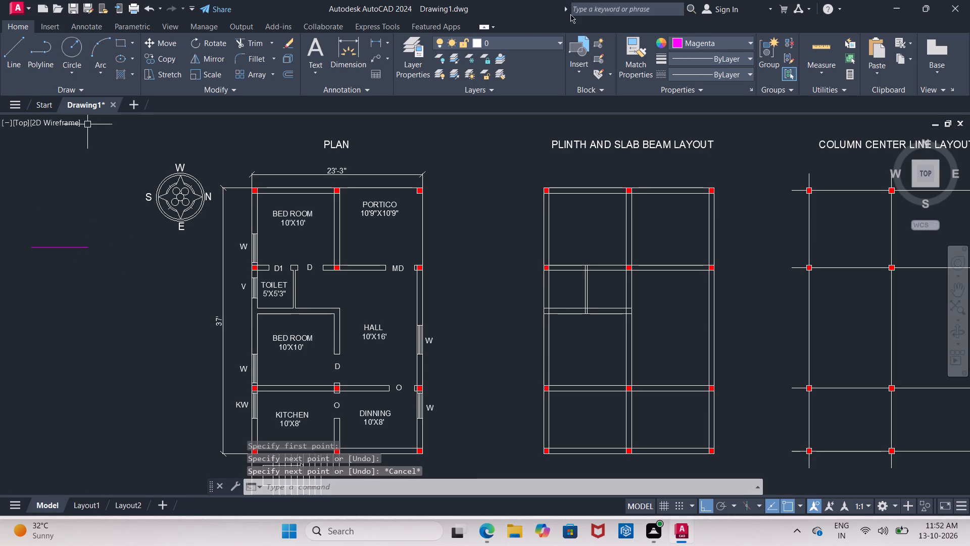
Match the magenta line's properties onto the compass W and the PLAN, PLINTH AND SLAB BEAM LAYOUT and COLUMN CENTER LINE LAYOUT titles.
left_click(643, 42)
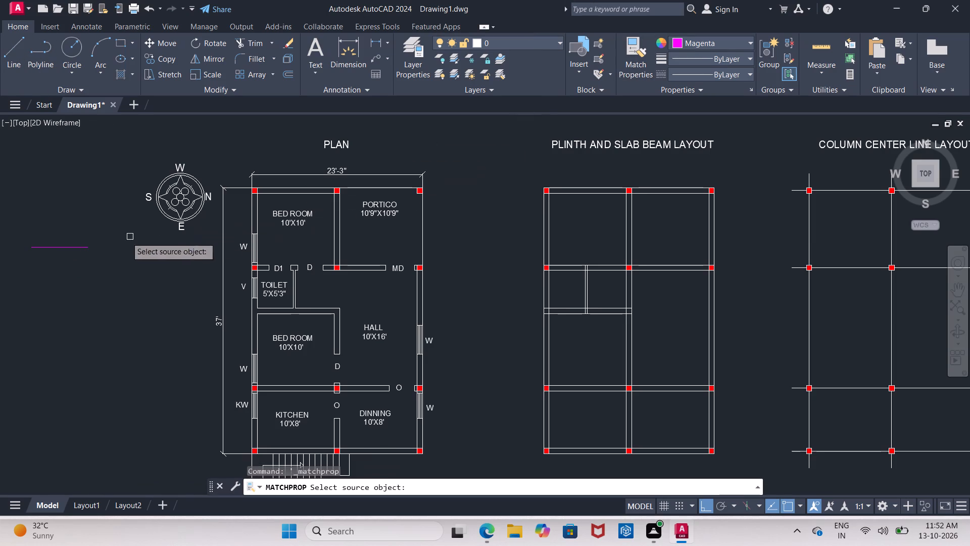
left_click(78, 247)
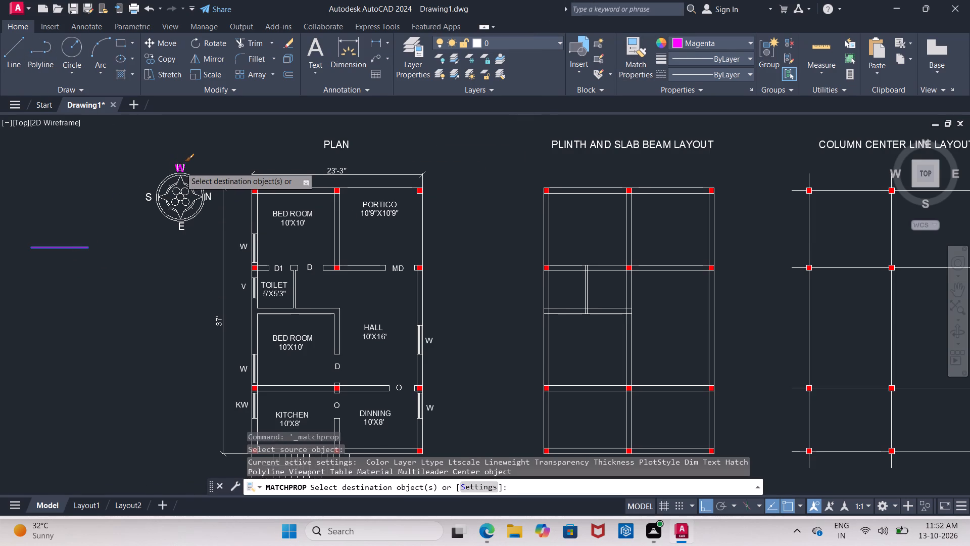
left_click(180, 167)
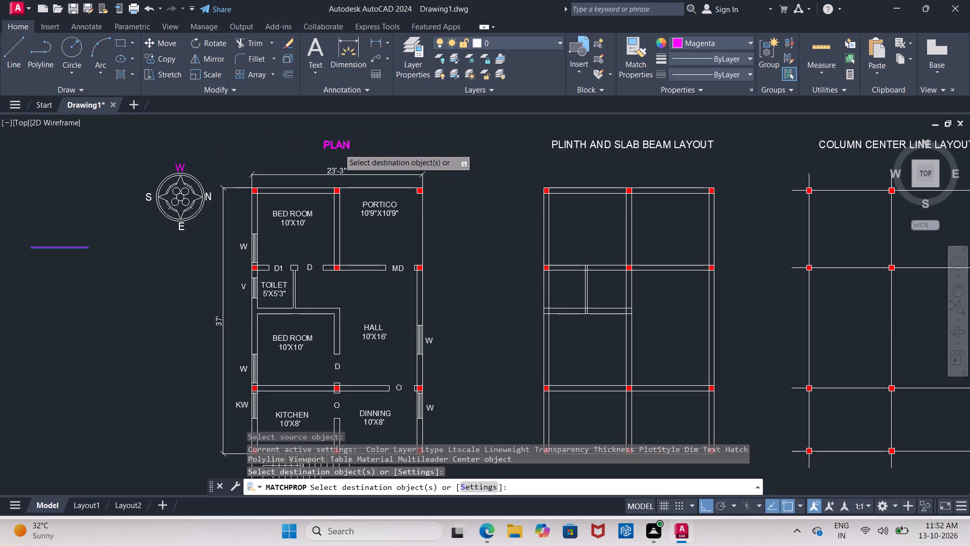
left_click(338, 148)
left_click(618, 142)
middle_click_drag(654, 143, 409, 170)
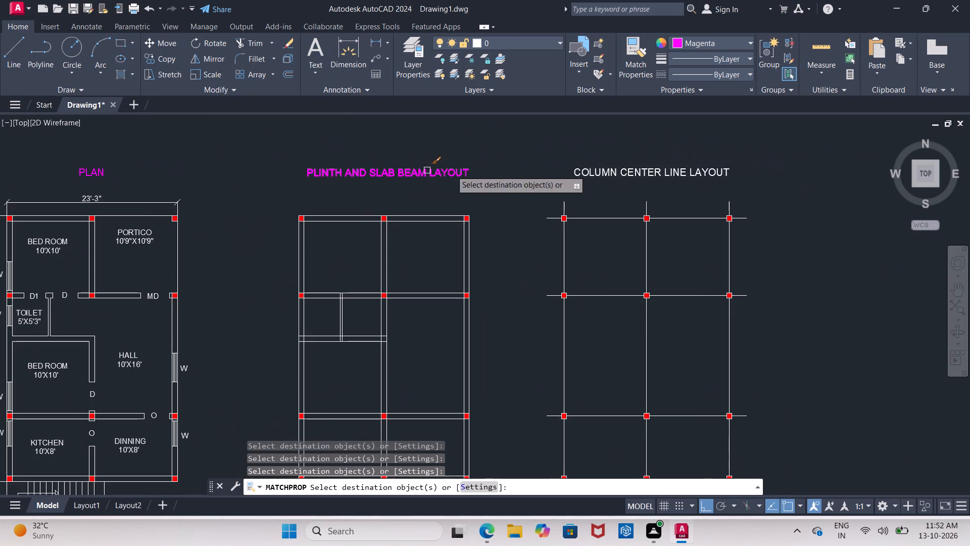
left_click(611, 170)
middle_click_drag(439, 172, 508, 166)
key("Escape")
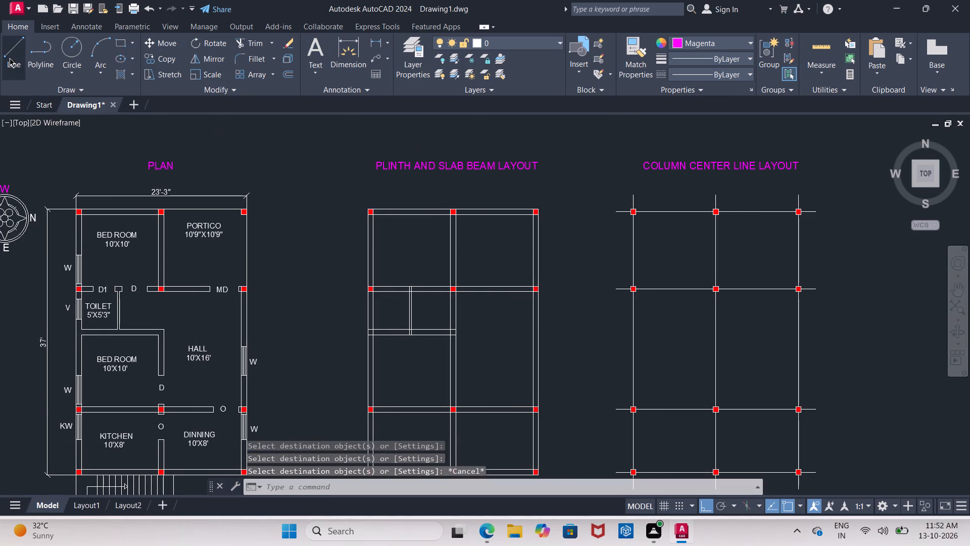
Draw a magenta horizontal underline a little over 4'-3" long directly beneath the PLAN title, extending slightly past both ends of the text.
scroll(141, 156, "up", 3)
middle_click_drag(163, 162, 159, 126)
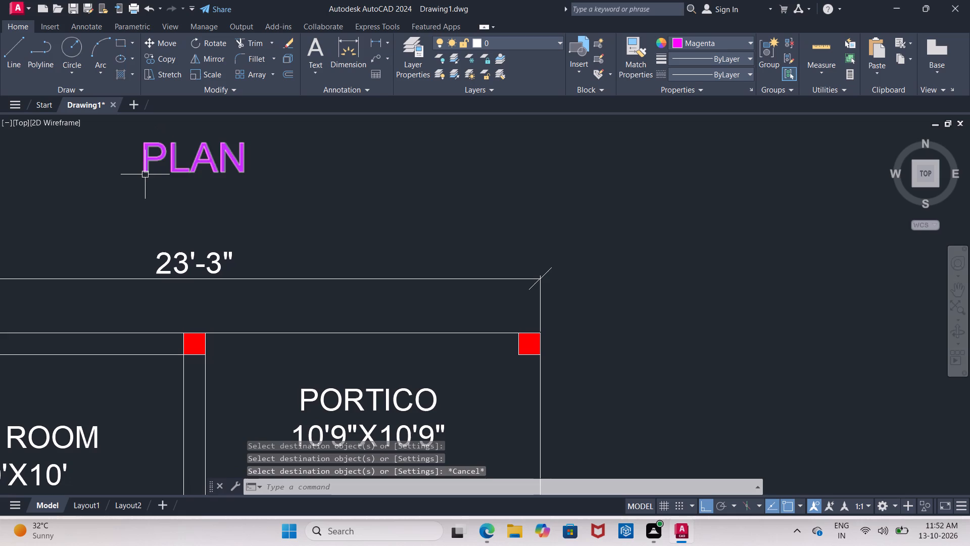
double_click(15, 46)
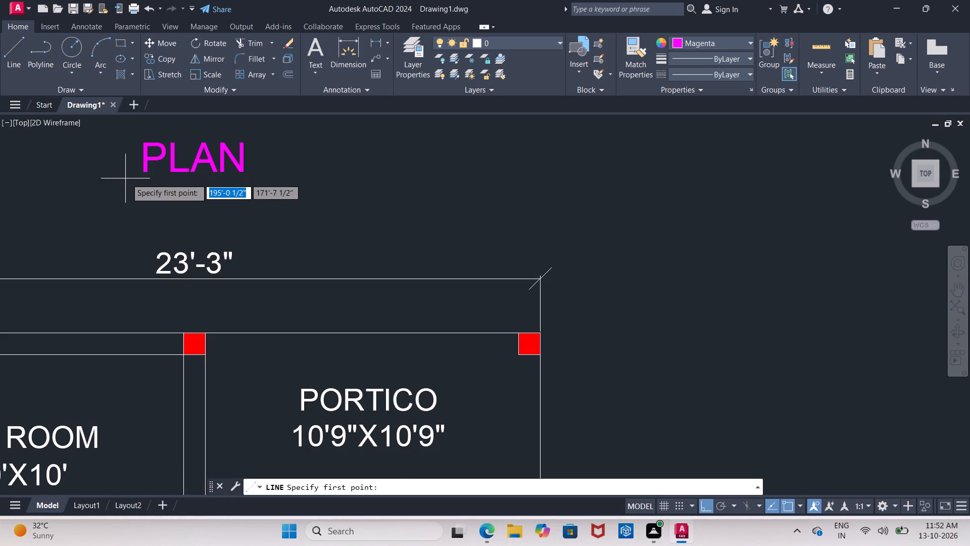
left_click(128, 174)
middle_click_drag(407, 152, 333, 169)
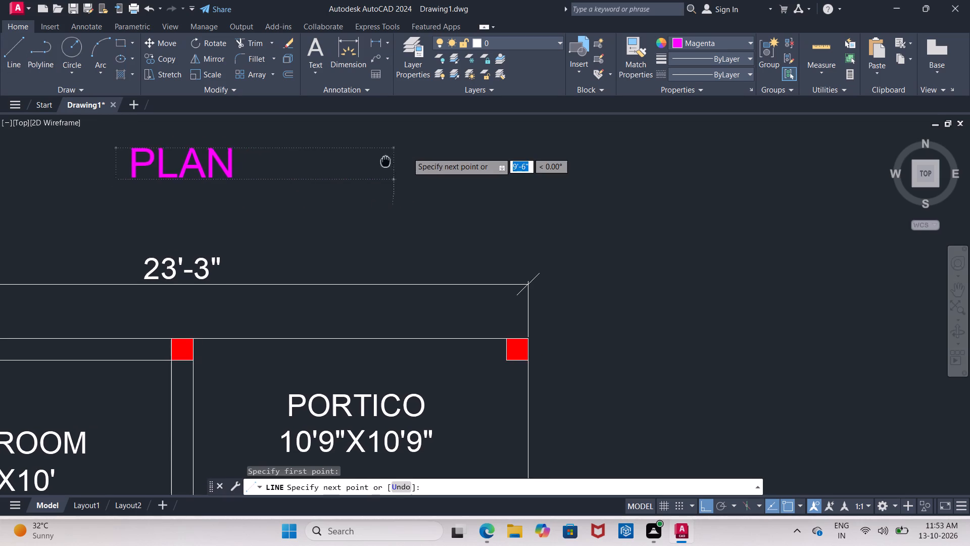
middle_click_drag(333, 169, 290, 173)
scroll(250, 175, "down", 3)
middle_click_drag(400, 175, 281, 172)
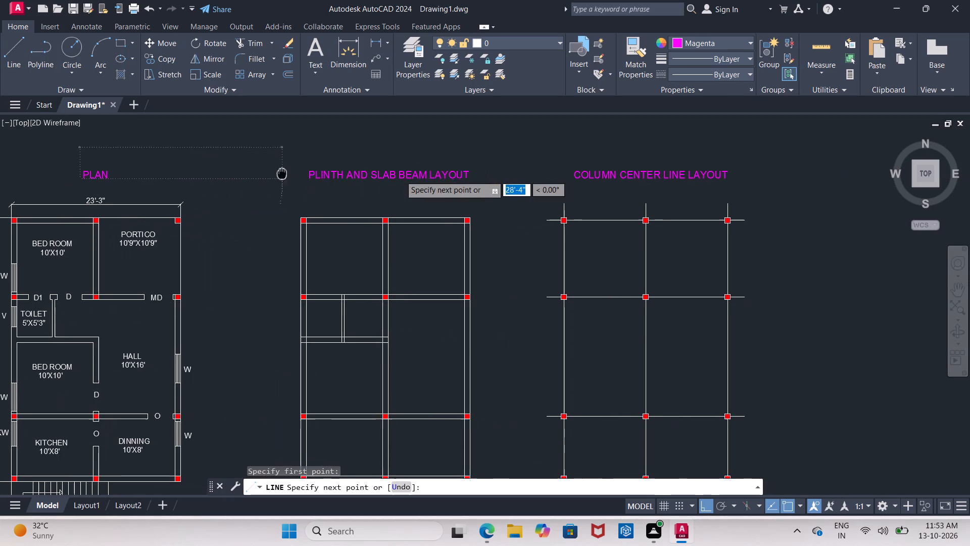
middle_click_drag(281, 172, 281, 172)
scroll(134, 174, "up", 2)
middle_click_drag(134, 174, 270, 171)
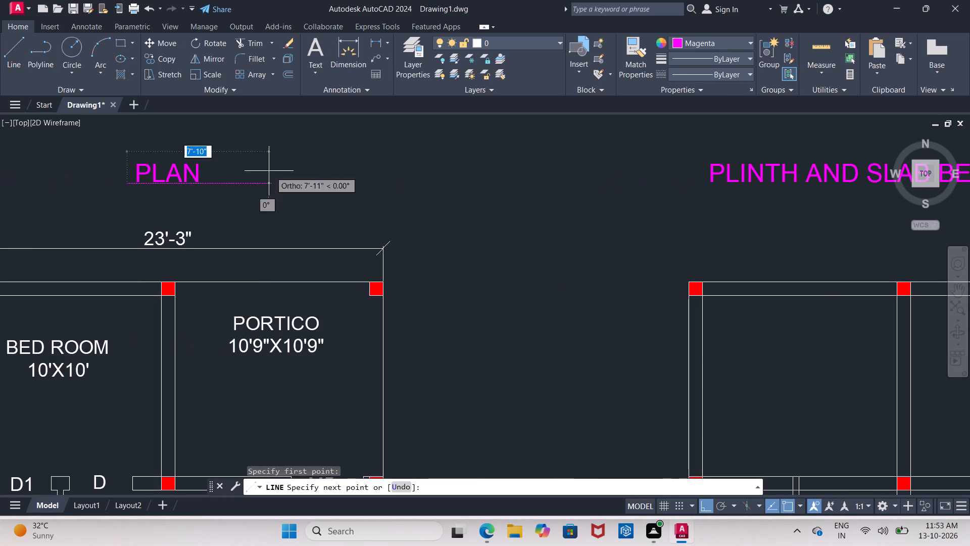
scroll(224, 169, "up", 1)
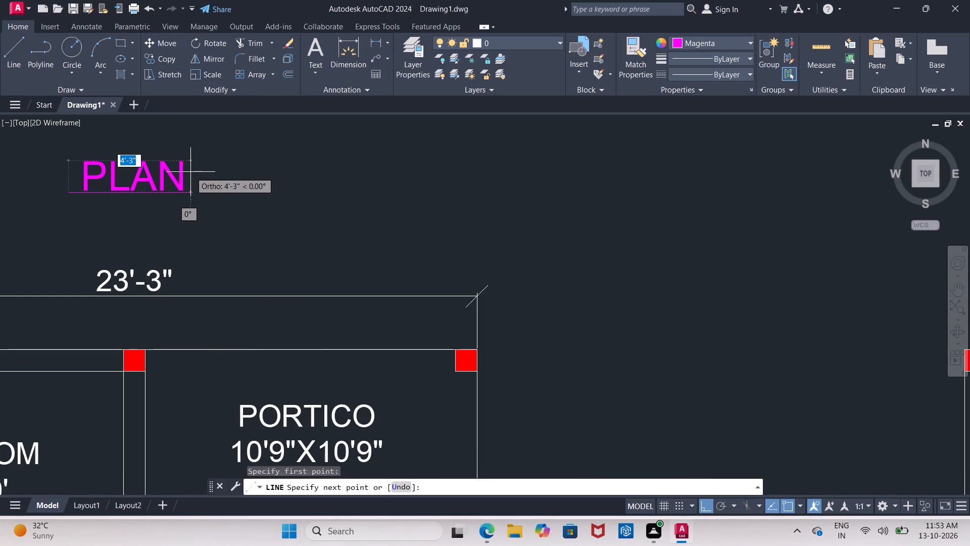
left_click(196, 173)
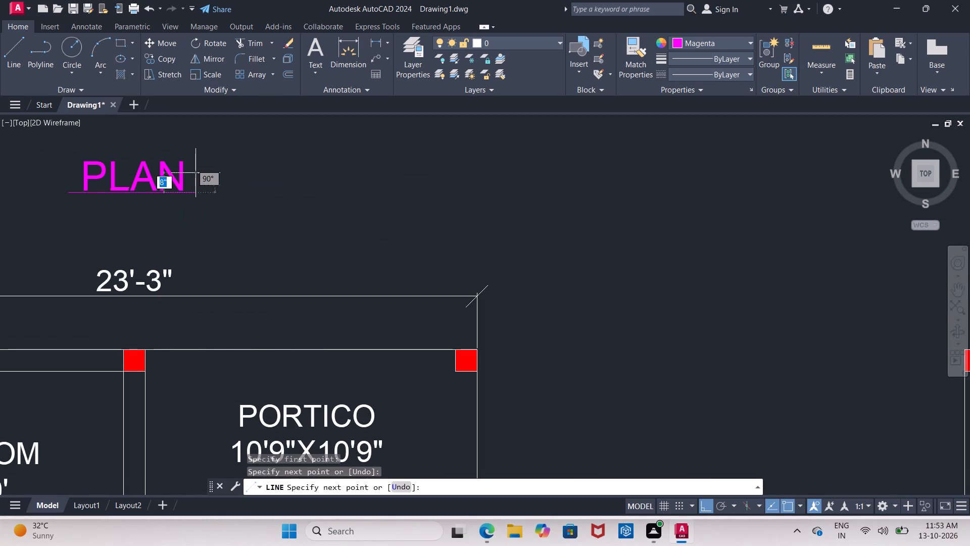
key("Escape")
Draw a magenta horizontal underline about 23'-1" long directly beneath the PLINTH AND SLAB BEAM LAYOUT title.
scroll(345, 164, "down", 2)
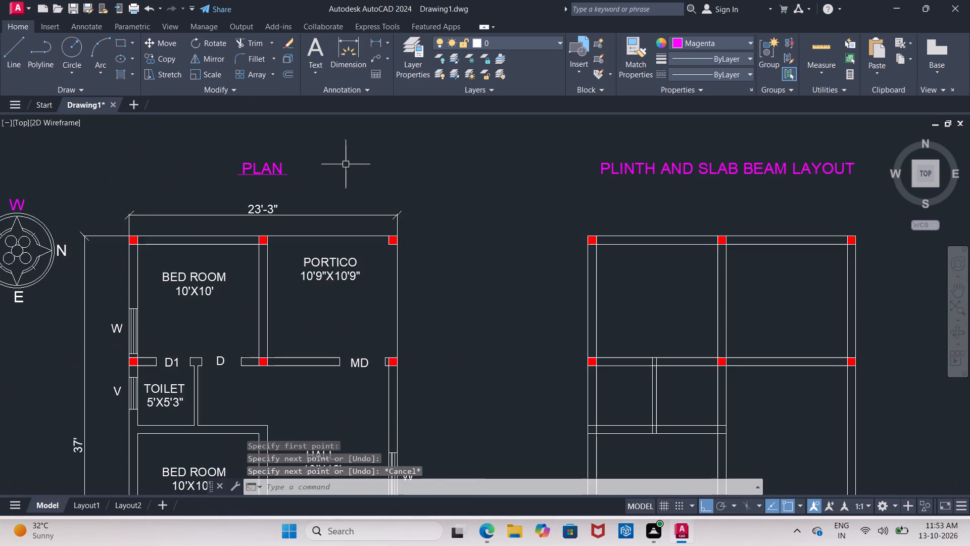
middle_click_drag(346, 165, 223, 164)
left_click(14, 54)
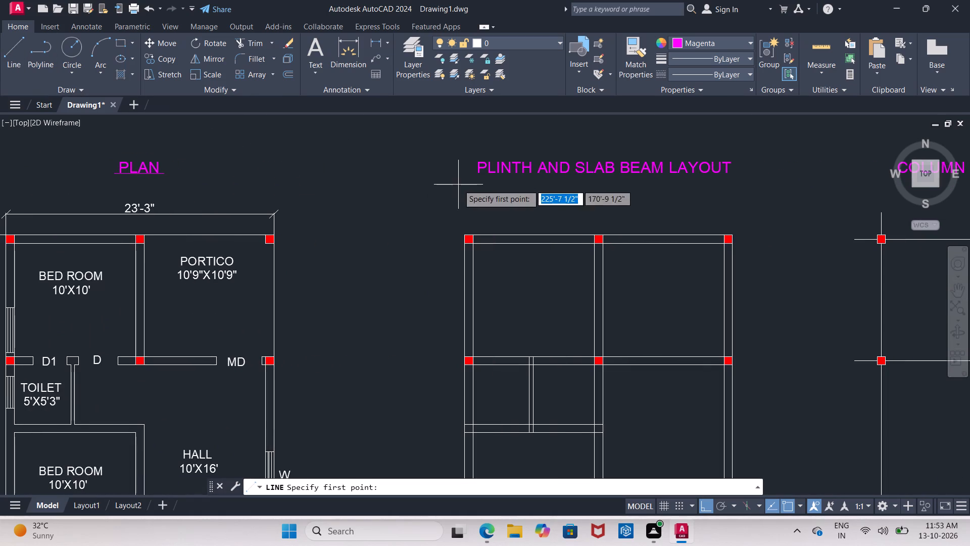
middle_click_drag(450, 182, 358, 172)
scroll(377, 178, "up", 2)
middle_click_drag(377, 178, 290, 207)
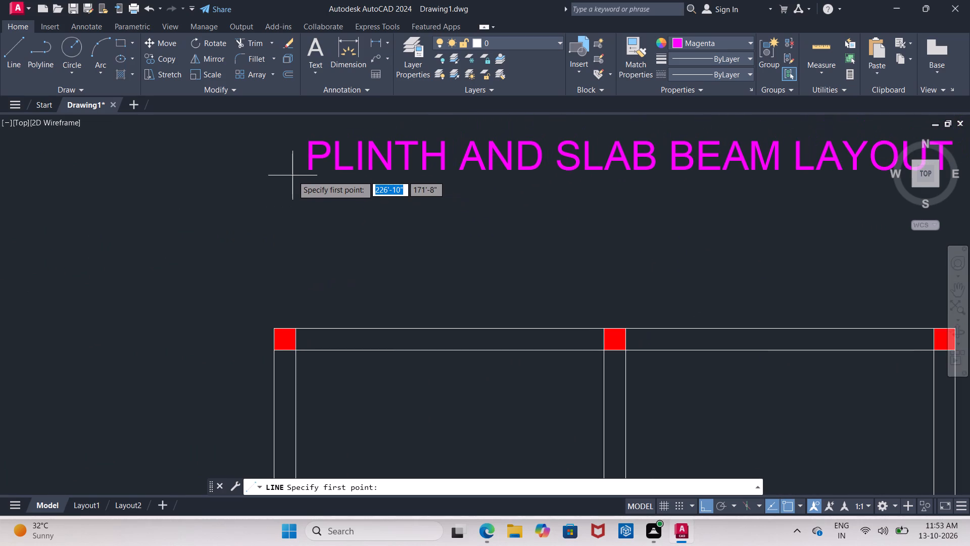
left_click(293, 172)
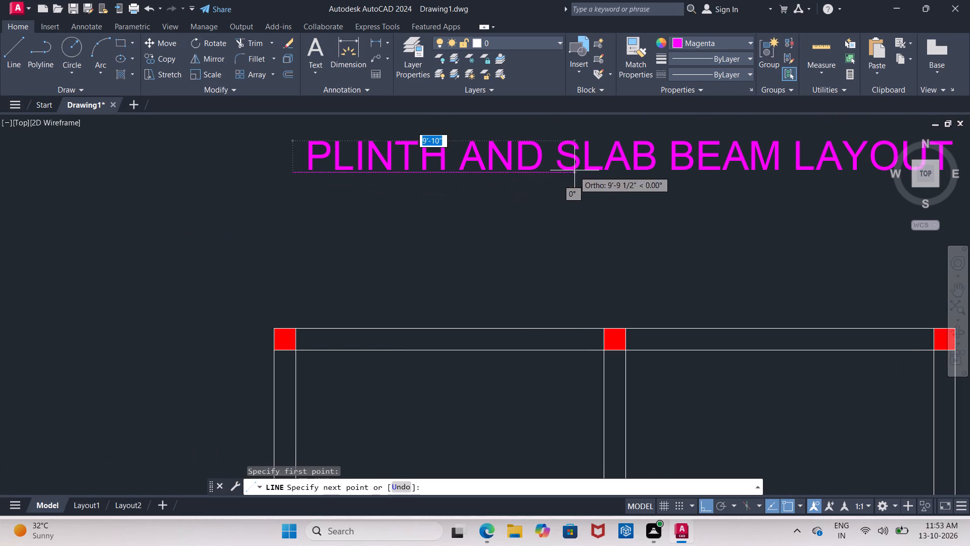
middle_click_drag(574, 170, 285, 176)
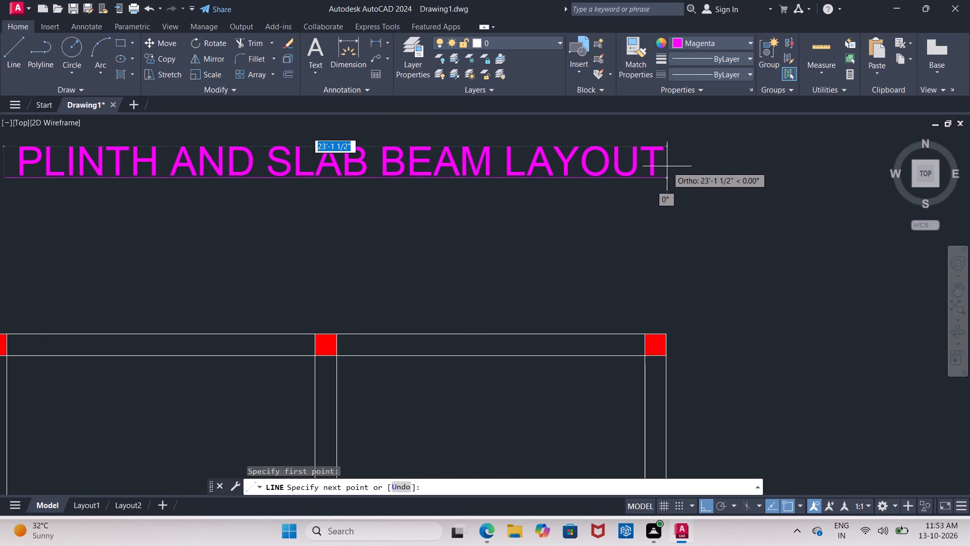
left_click(667, 166)
key("Escape")
Draw a magenta horizontal underline about 21'-7" long directly beneath the COLUMN CENTER LINE LAYOUT title.
middle_click_drag(694, 167, 369, 184)
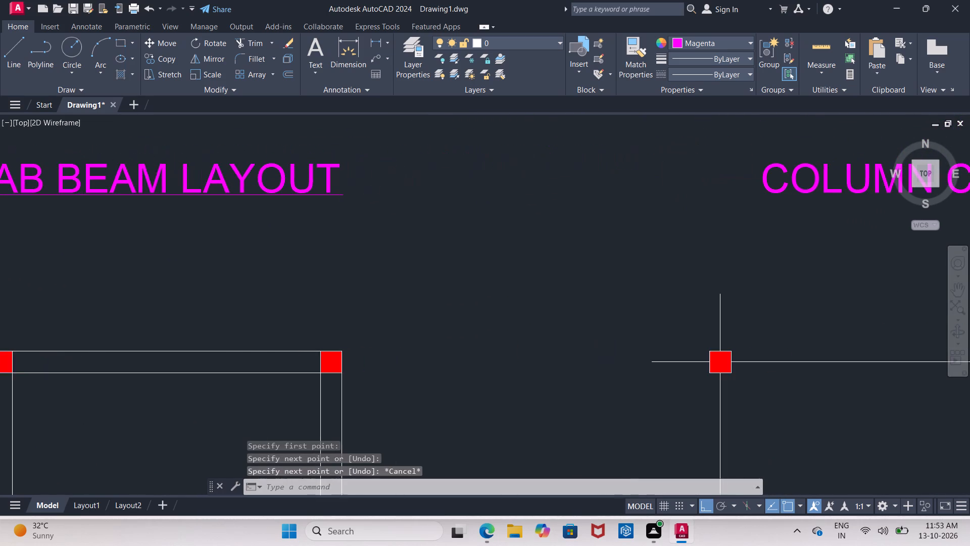
middle_click_drag(551, 173, 249, 186)
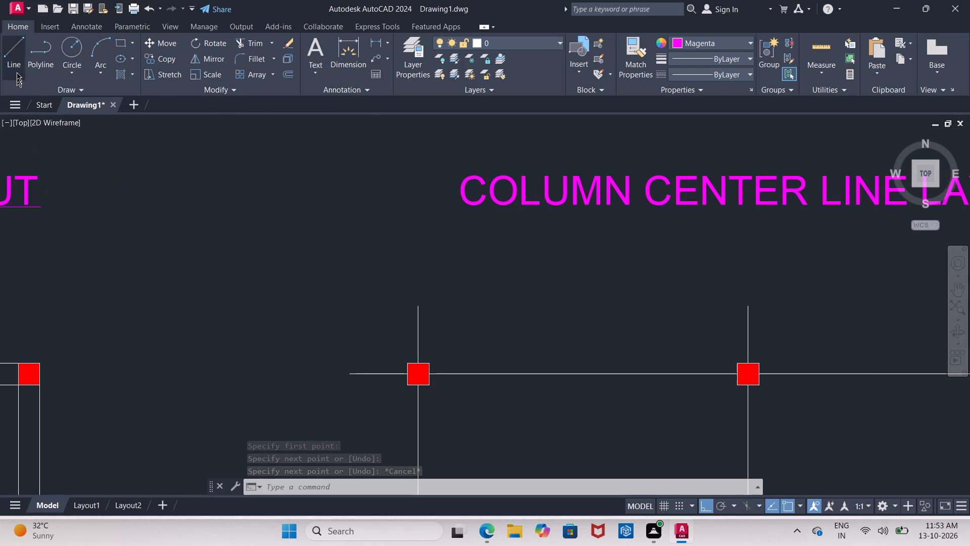
left_click(15, 59)
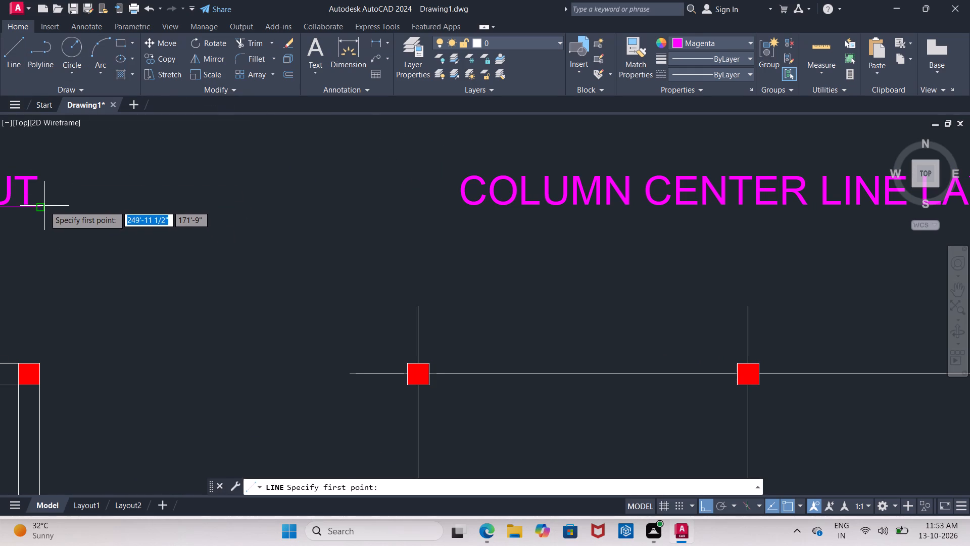
left_click(458, 209)
middle_click_drag(606, 208, 327, 207)
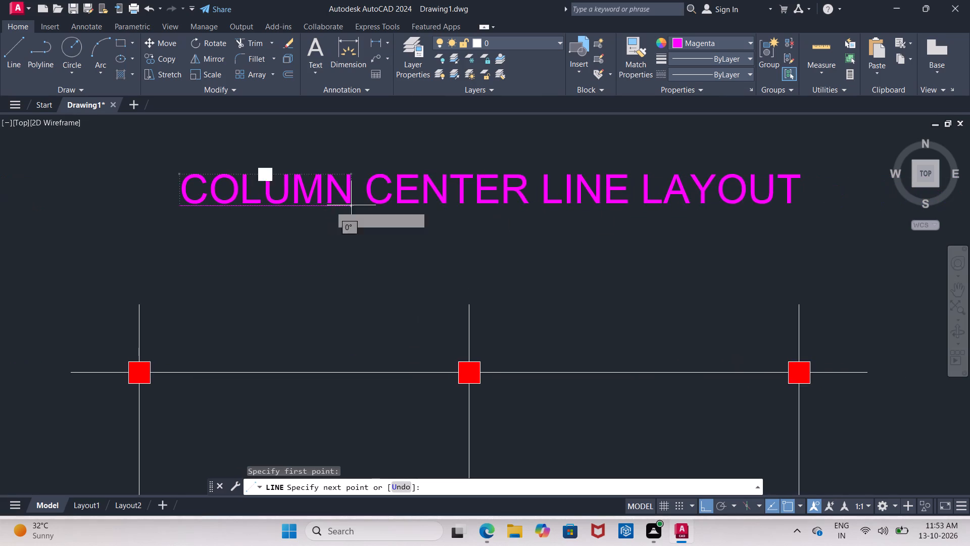
middle_click_drag(604, 192, 414, 201)
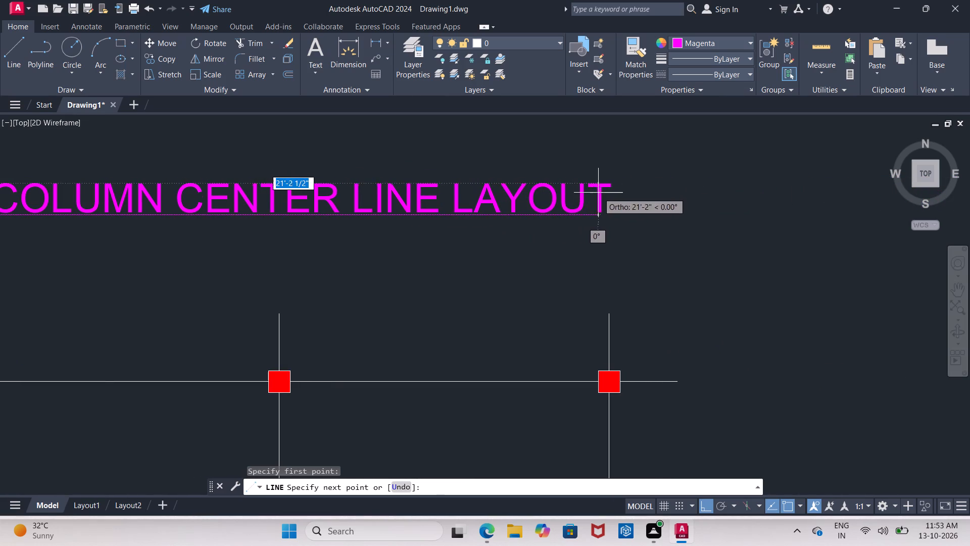
left_click(610, 191)
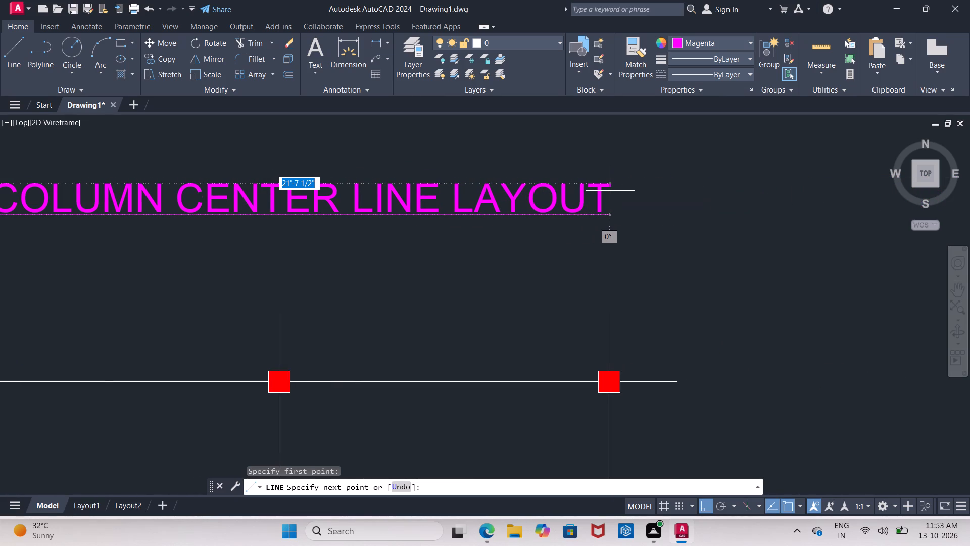
key("Escape")
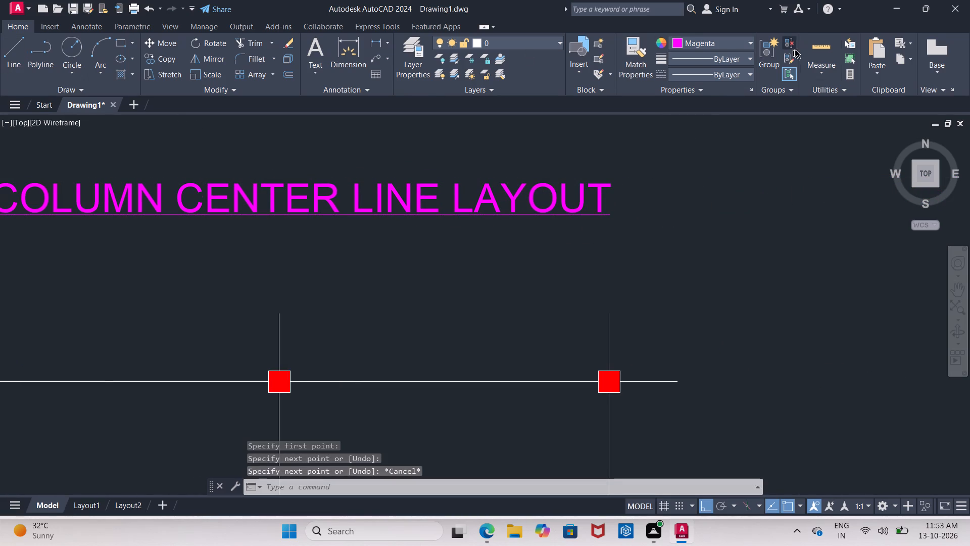
Set the current object colour to black (0,0,0) and draw a short horizontal sample line above and beyond the COLUMN CENTER LINE LAYOUT title's end.
left_click(744, 42)
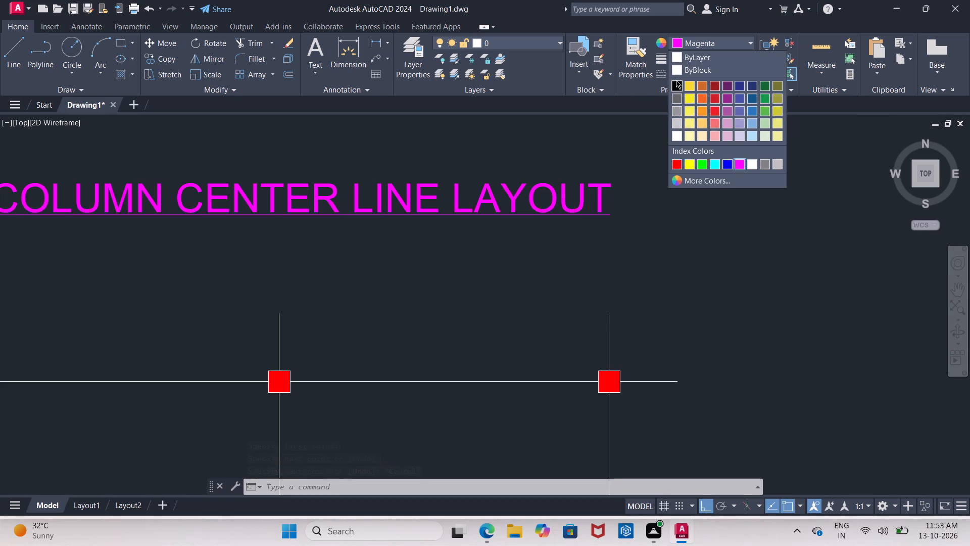
left_click(676, 85)
left_click(653, 148)
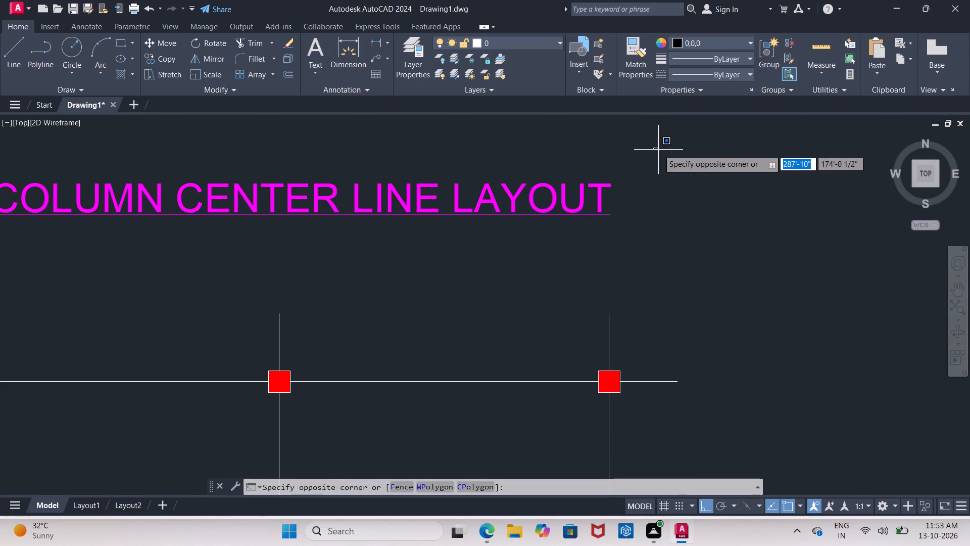
key("Escape")
left_click(14, 52)
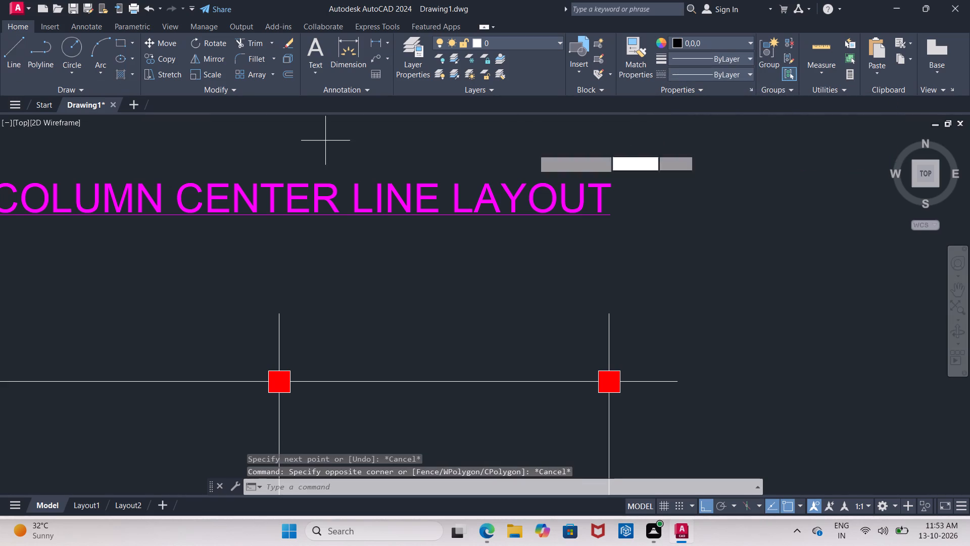
left_click(651, 152)
left_click(719, 151)
key("Escape")
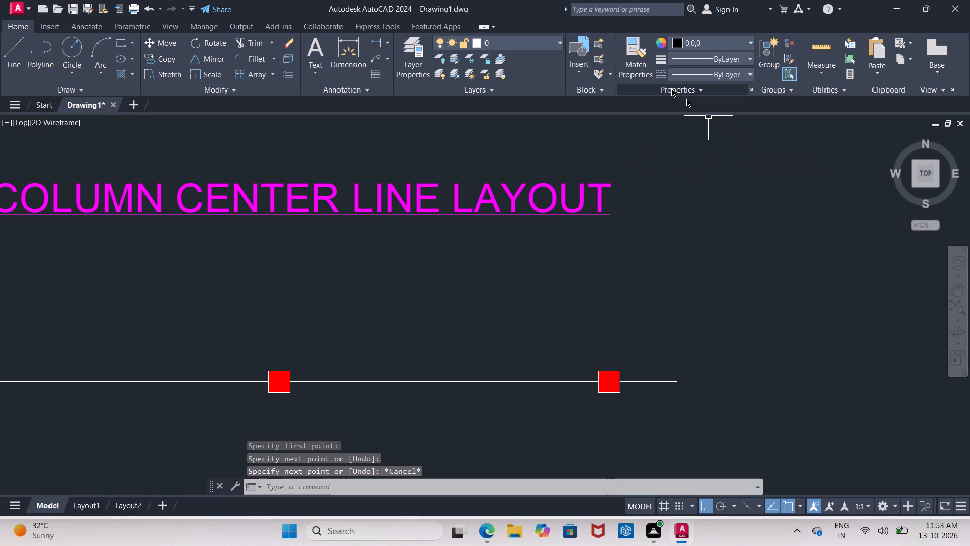
Match the black sample line's properties onto the underlines of the COLUMN CENTER LINE LAYOUT and PLINTH AND SLAB BEAM LAYOUT titles.
left_click(634, 47)
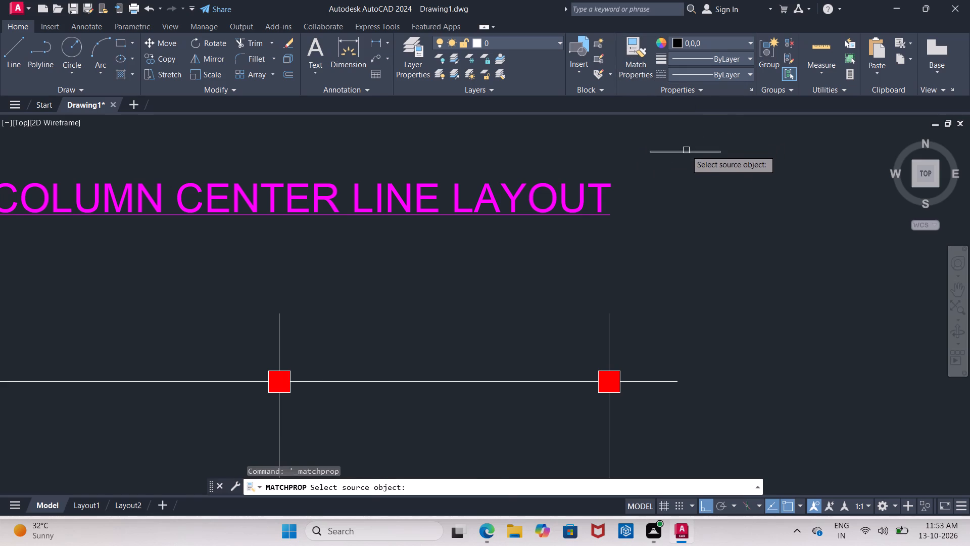
left_click(686, 150)
left_click(593, 214)
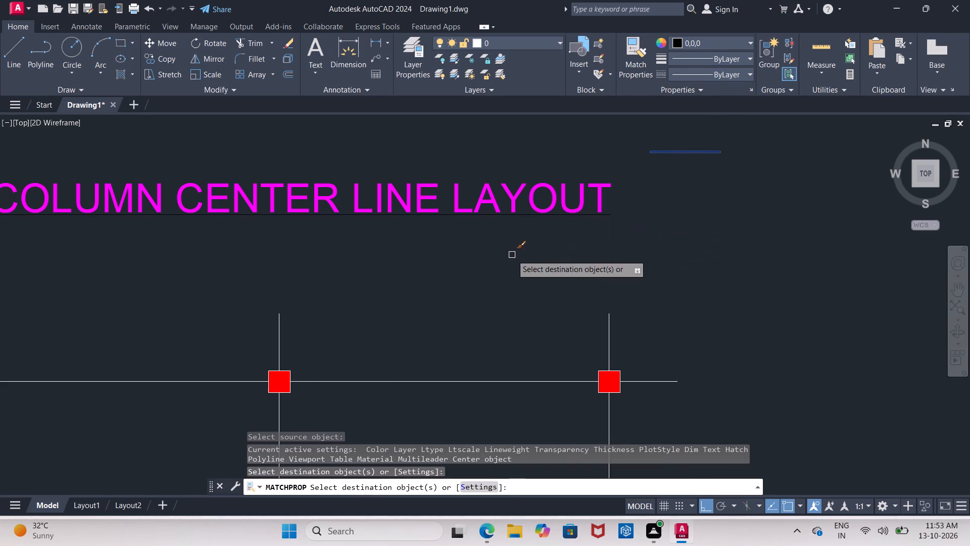
middle_click_drag(530, 258, 907, 227)
middle_click_drag(314, 237, 668, 291)
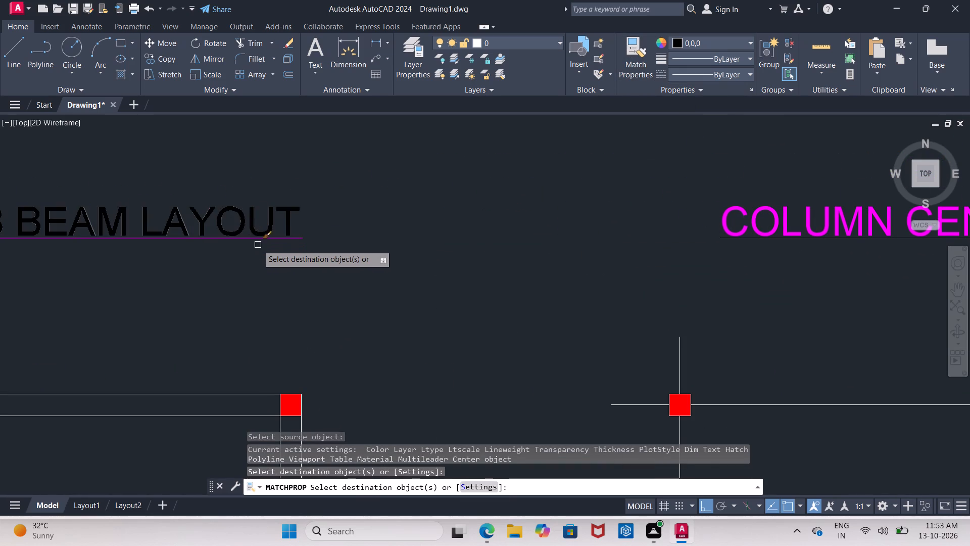
left_click(254, 238)
middle_click_drag(247, 281, 721, 285)
middle_click_drag(264, 266, 842, 253)
middle_click_drag(388, 269, 764, 281)
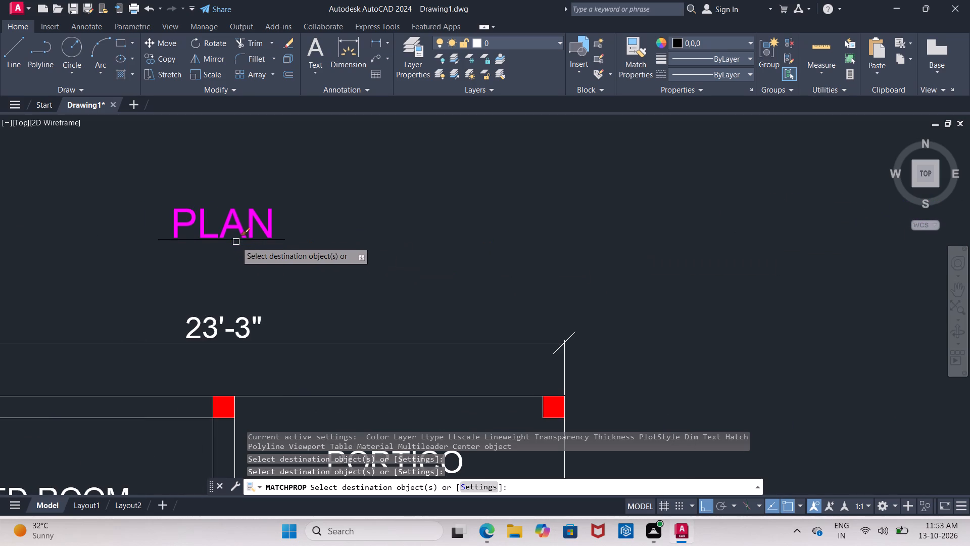
key("Escape")
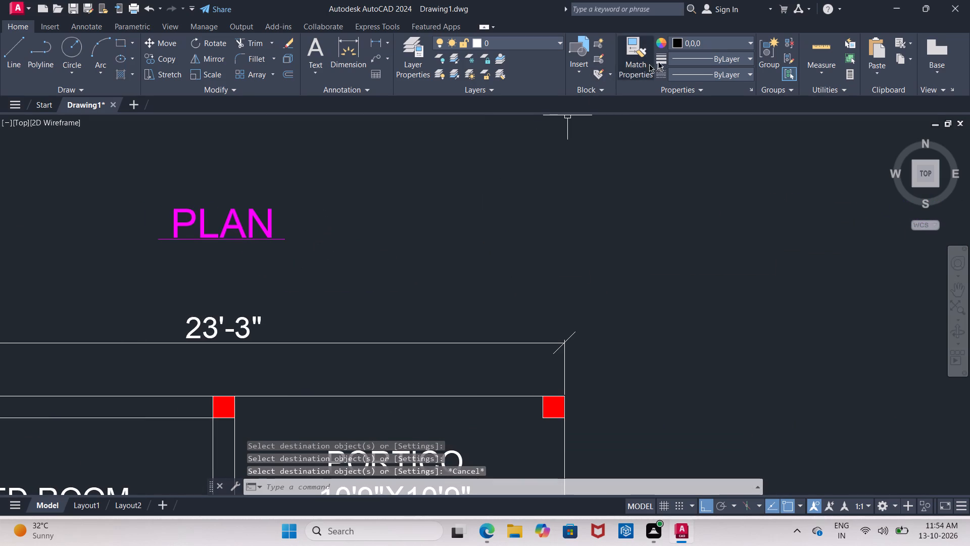
Match the properties of the black PLINTH AND SLAB BEAM LAYOUT underline onto the PLAN title's underline.
left_click(642, 51)
scroll(684, 141, "down", 1)
middle_click_drag(684, 143, 394, 159)
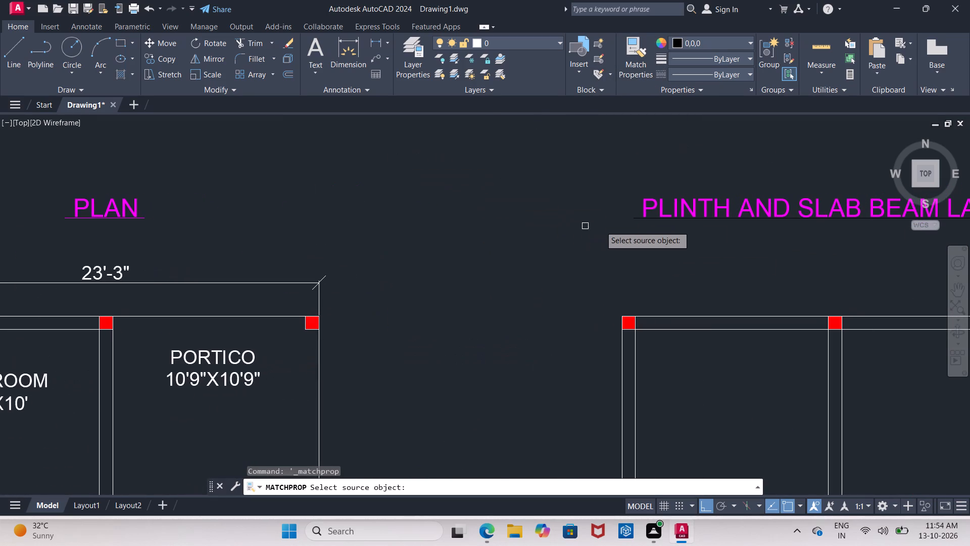
left_click(645, 219)
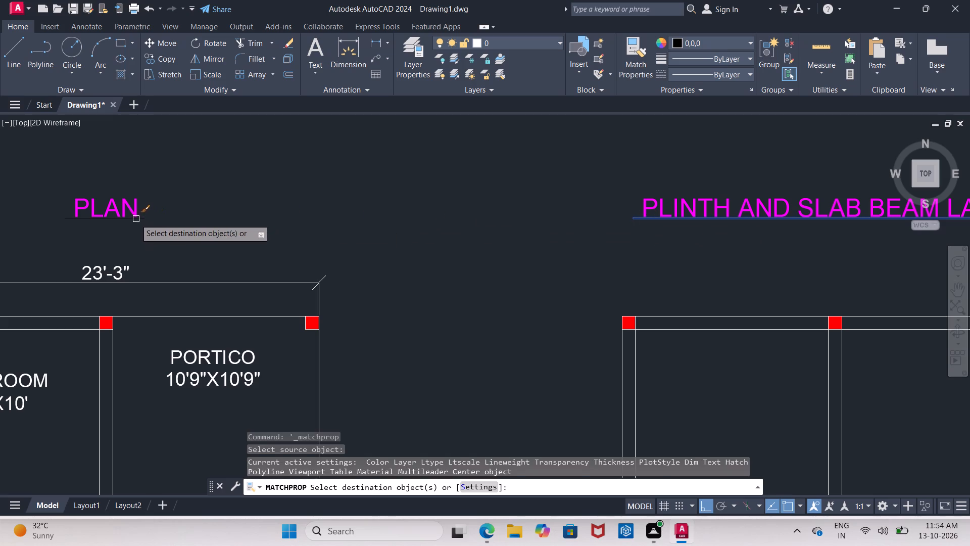
left_click(135, 219)
key("Escape")
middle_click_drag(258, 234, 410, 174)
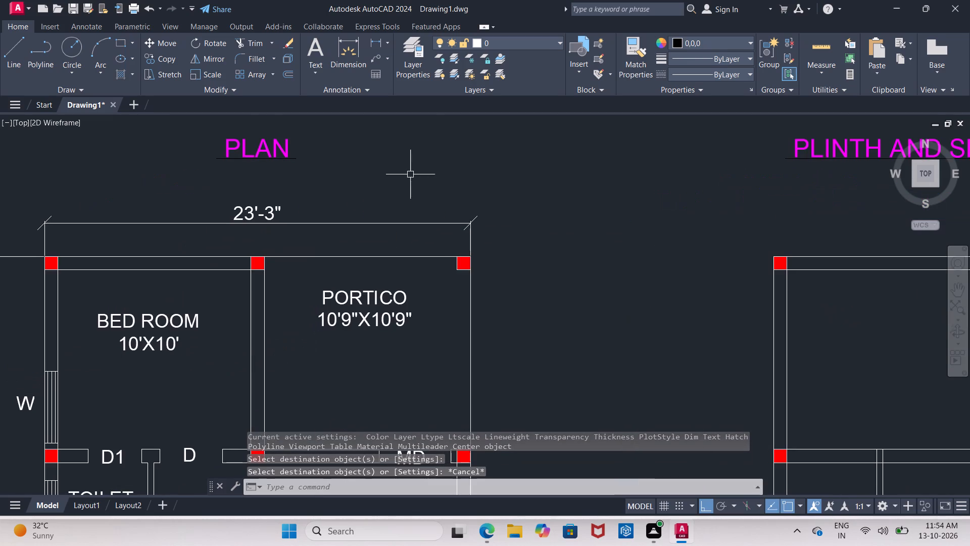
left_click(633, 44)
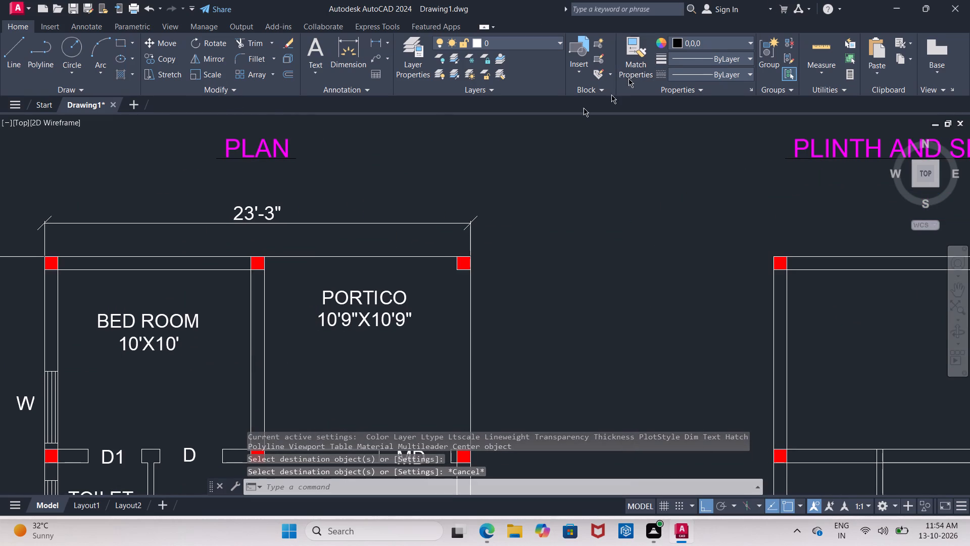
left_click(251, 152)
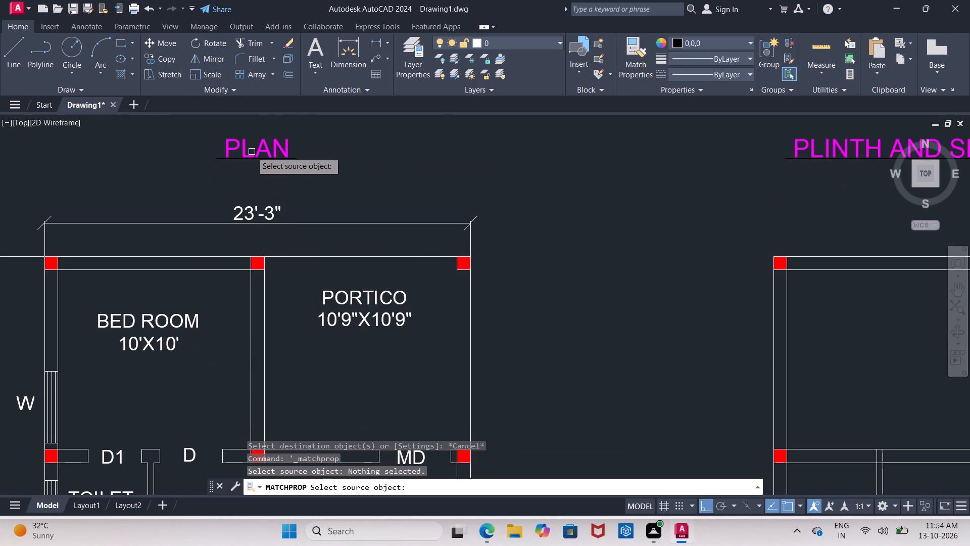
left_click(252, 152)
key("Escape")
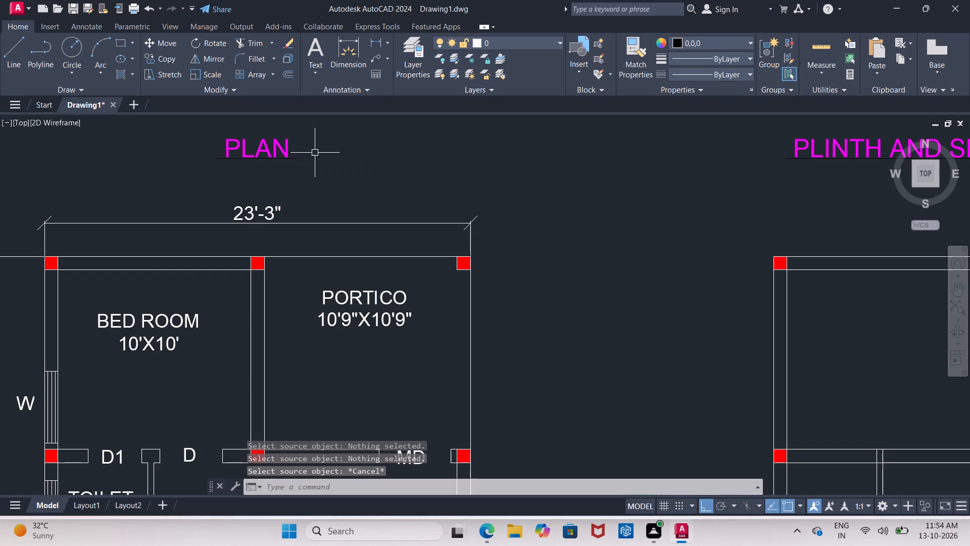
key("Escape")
Match the magenta PLAN title's properties onto the plan's overall 23'-3" width and 37' length dimensions.
left_click(630, 50)
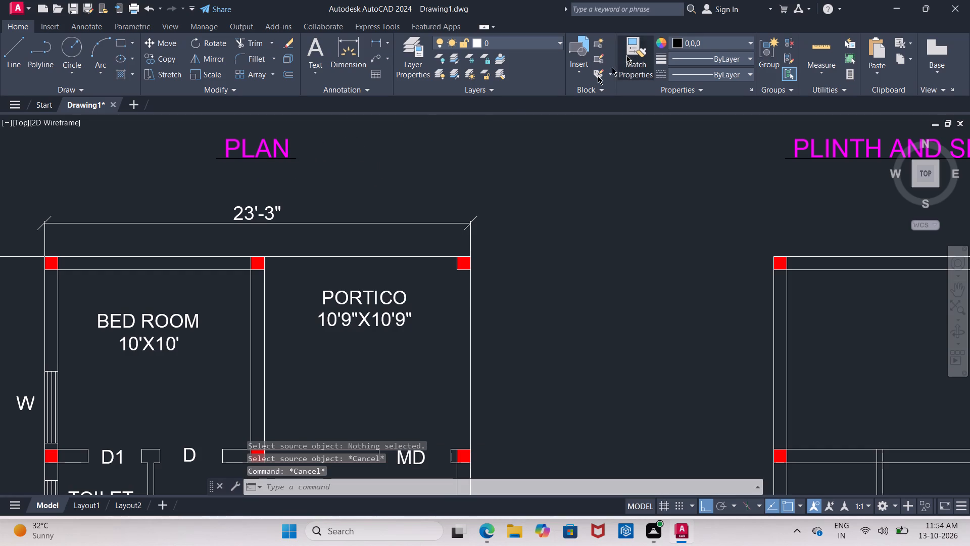
left_click(282, 148)
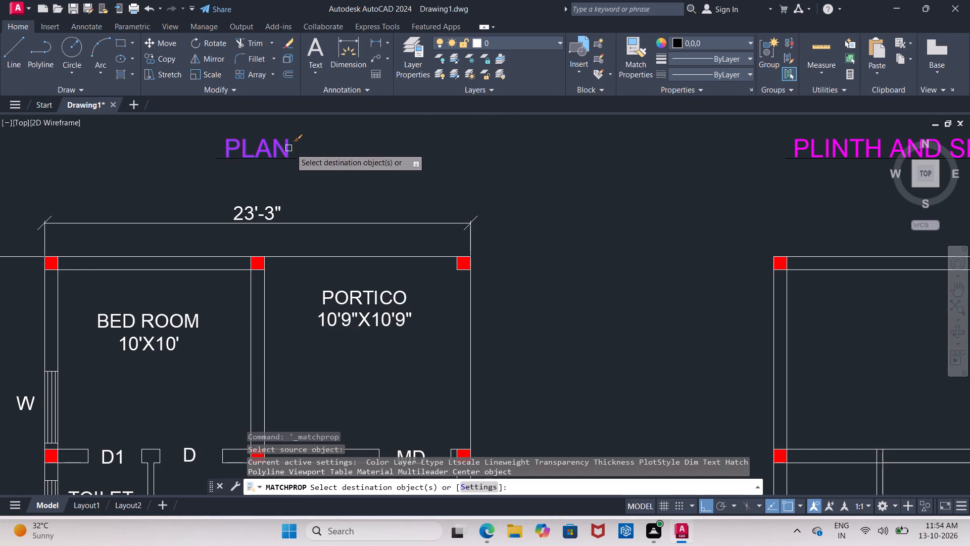
left_click(349, 223)
scroll(356, 215, "down", 2)
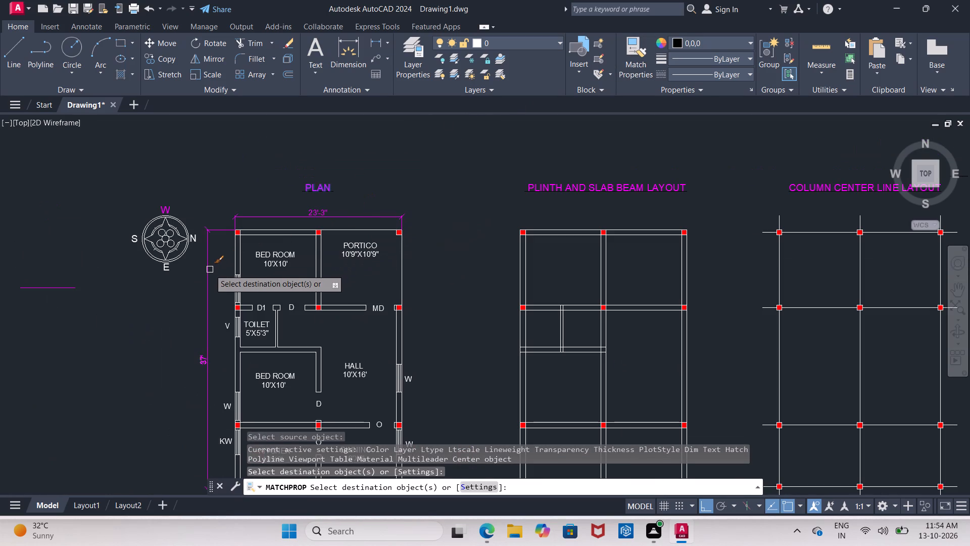
left_click(210, 269)
scroll(210, 269, "down", 1)
middle_click_drag(332, 221, 336, 204)
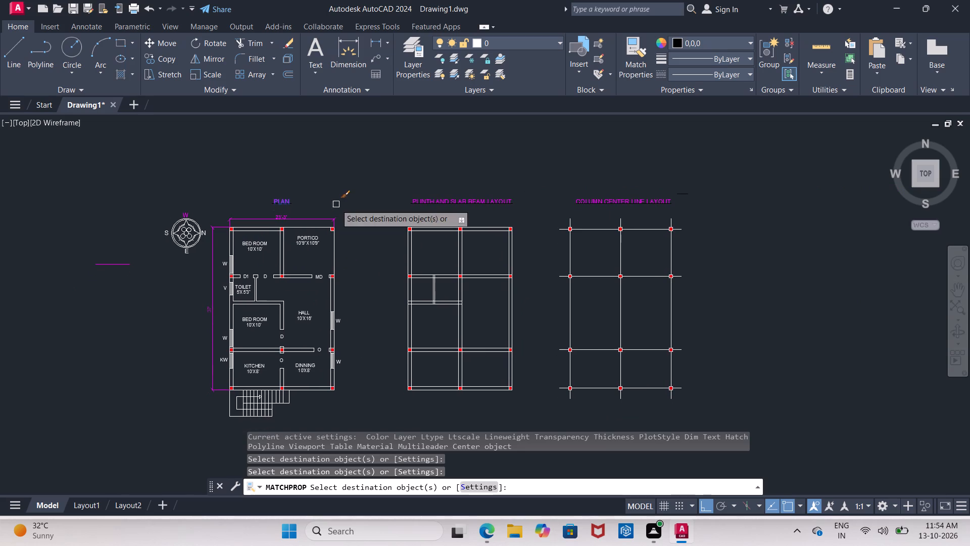
key("Escape")
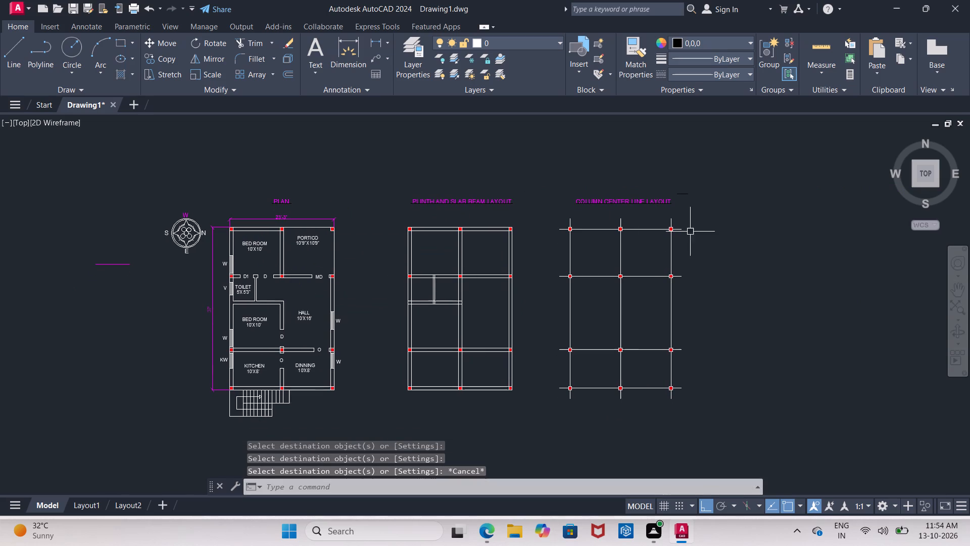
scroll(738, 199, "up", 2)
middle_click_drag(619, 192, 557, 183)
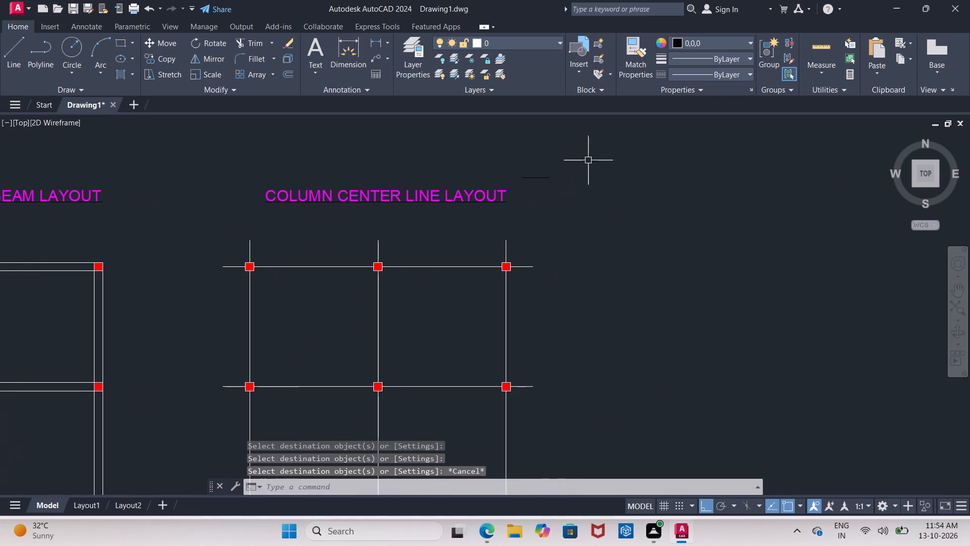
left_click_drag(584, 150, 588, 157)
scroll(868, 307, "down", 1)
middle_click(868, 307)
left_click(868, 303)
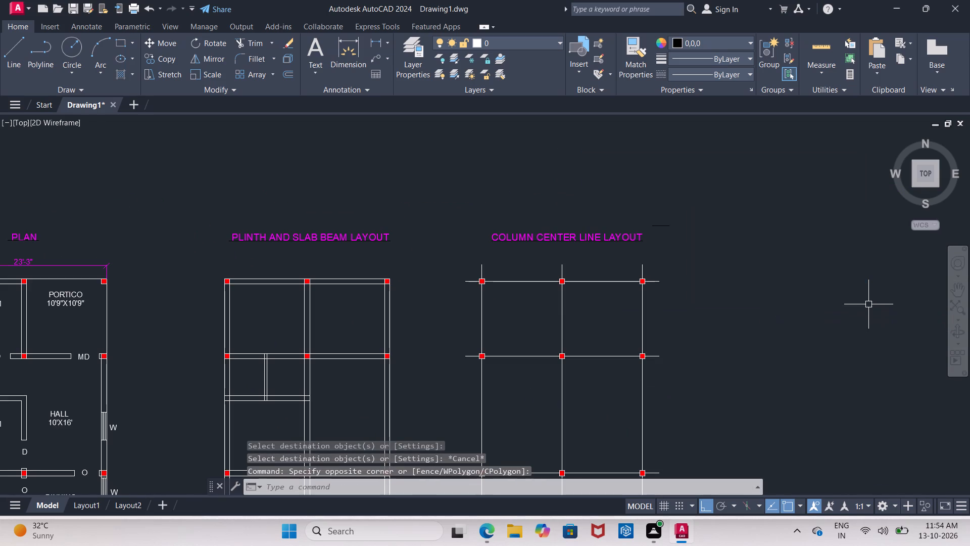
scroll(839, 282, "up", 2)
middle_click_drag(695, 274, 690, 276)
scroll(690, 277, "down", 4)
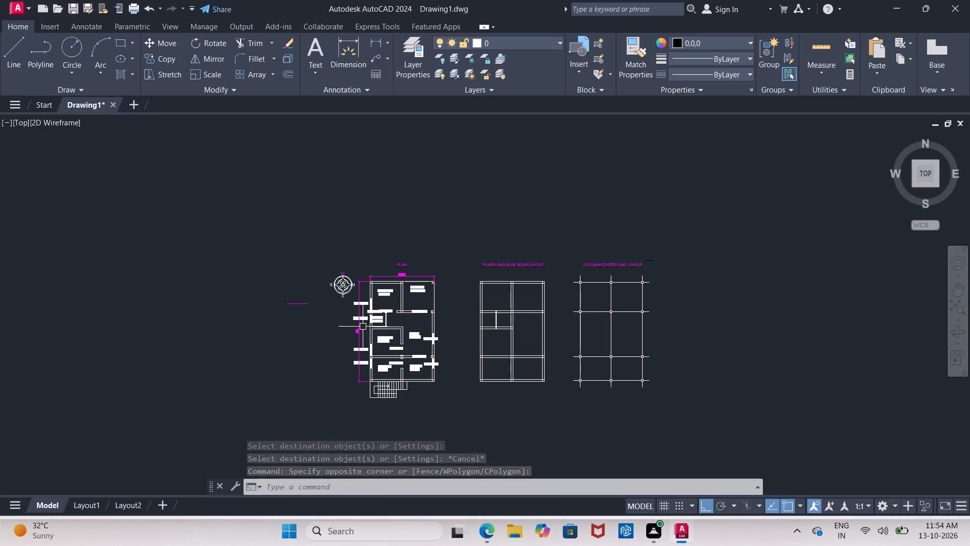
Erase the stray magenta horizontal line lying to the left of the plan, below the compass.
scroll(281, 309, "up", 3)
middle_click_drag(281, 309, 72, 321)
left_click_drag(56, 271, 69, 282)
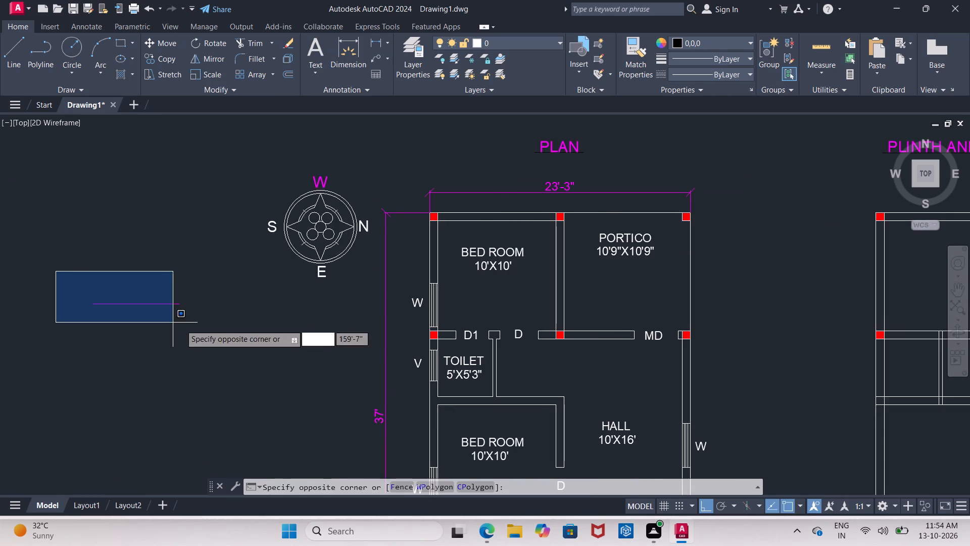
left_click(193, 329)
key("Delete")
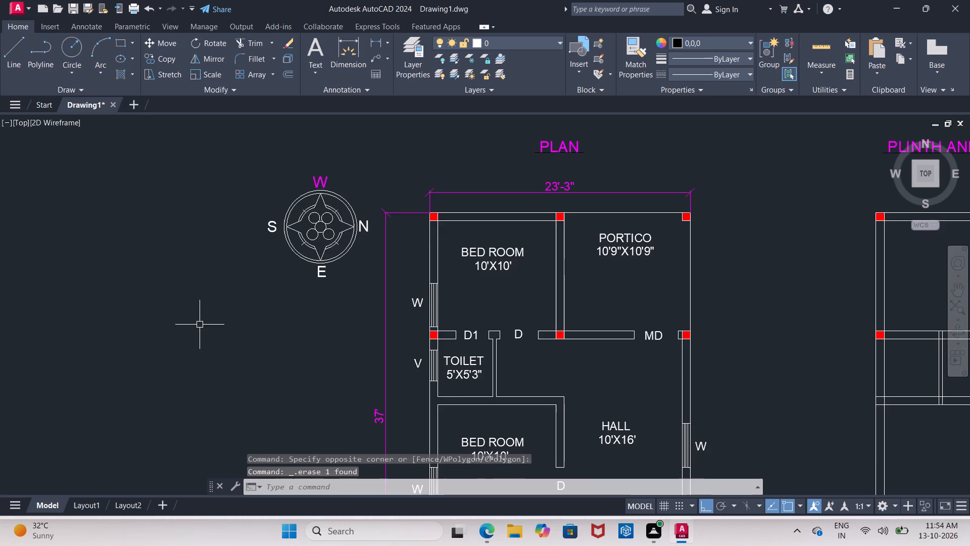
Open DesignCenter with the plan and both layouts in view.
scroll(203, 321, "down", 1)
middle_click_drag(202, 321, 97, 295)
middle_click_drag(98, 311, 58, 281)
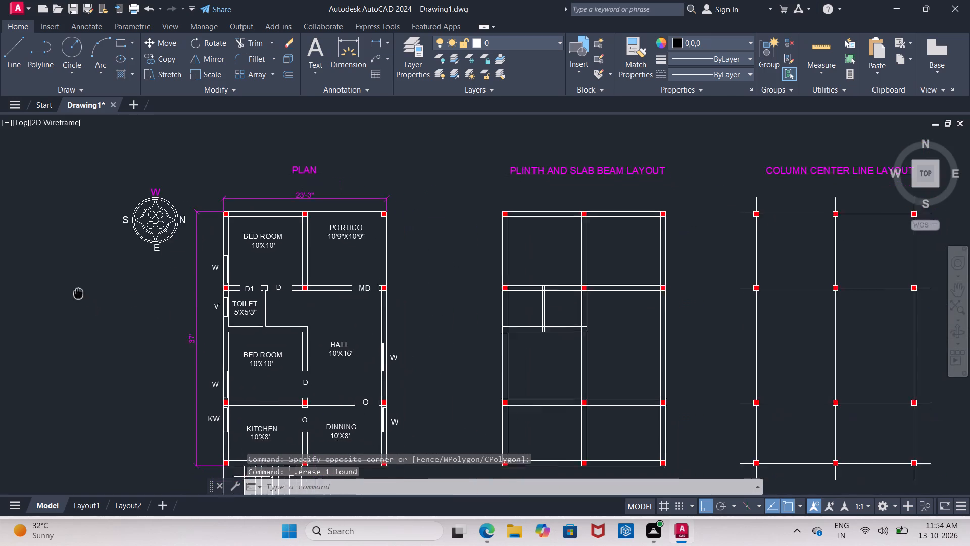
middle_click_drag(64, 270, 34, 248)
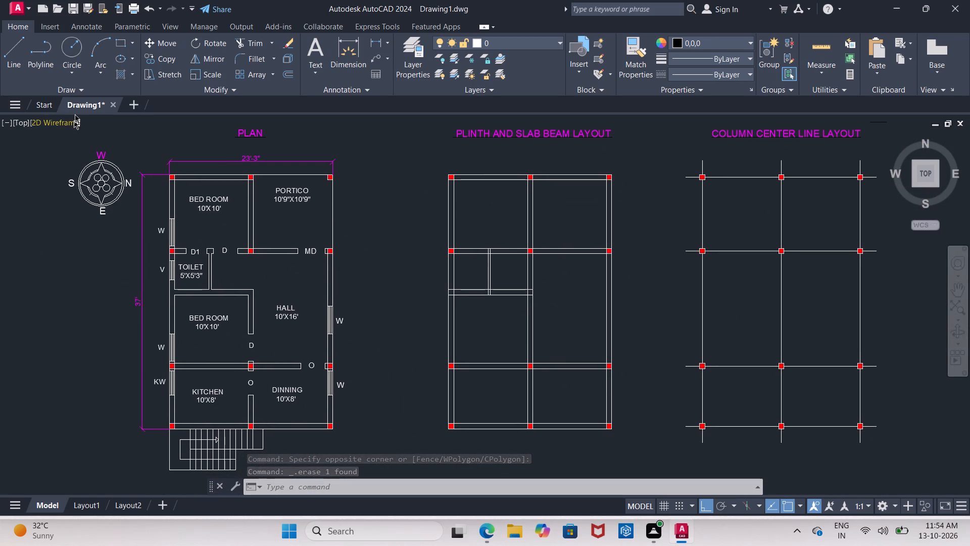
type("DC")
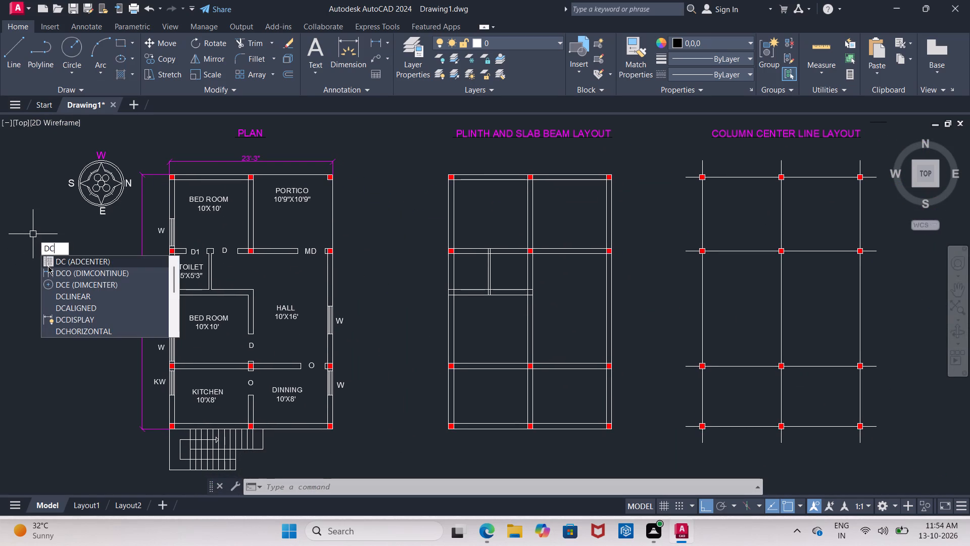
key("Escape")
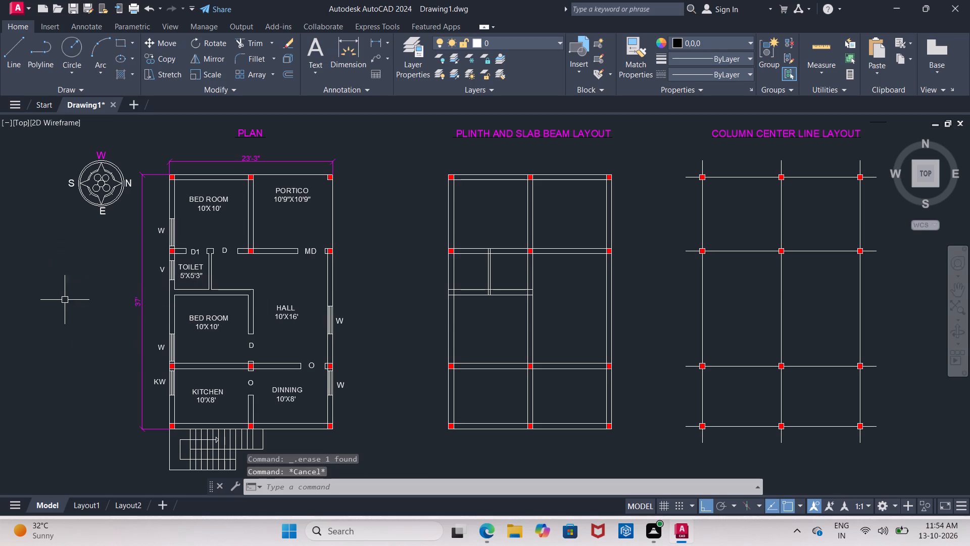
key("d")
key("c")
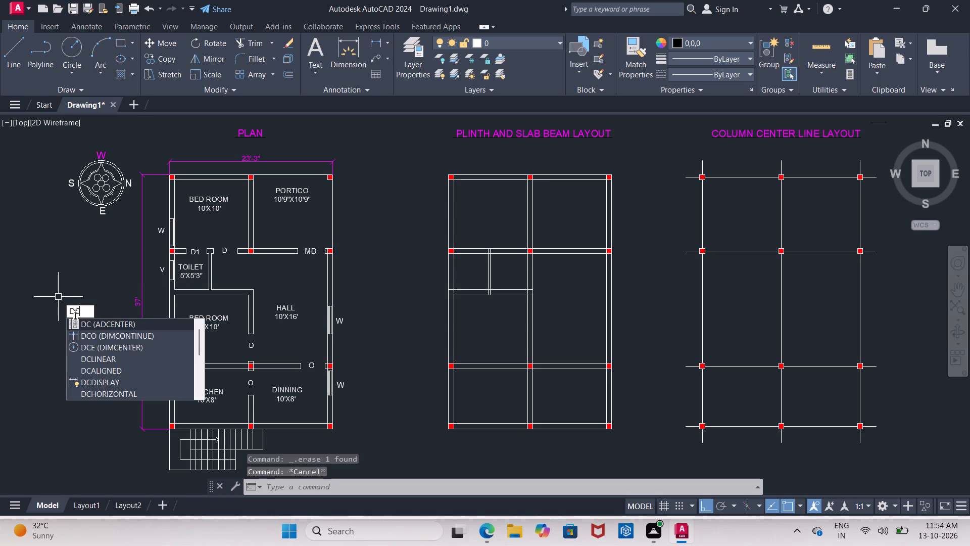
left_click(79, 328)
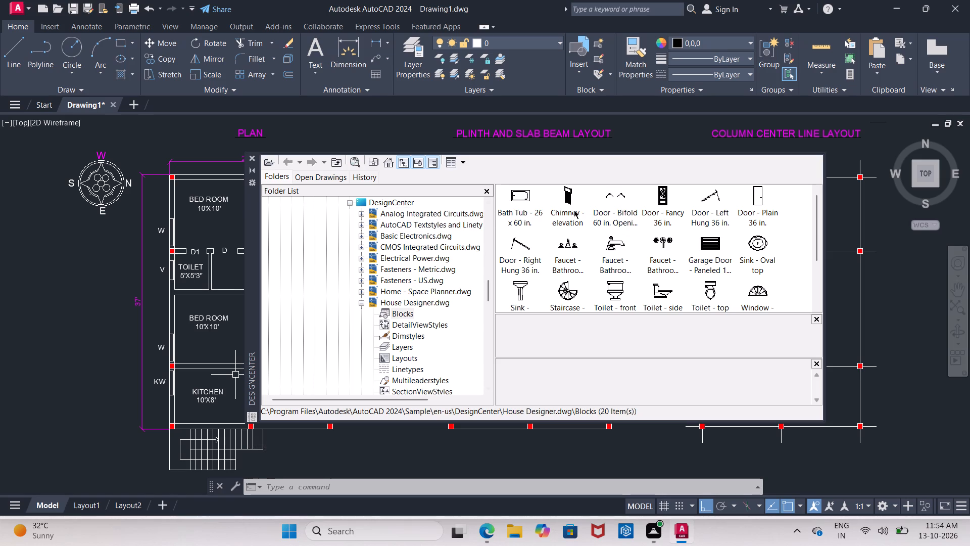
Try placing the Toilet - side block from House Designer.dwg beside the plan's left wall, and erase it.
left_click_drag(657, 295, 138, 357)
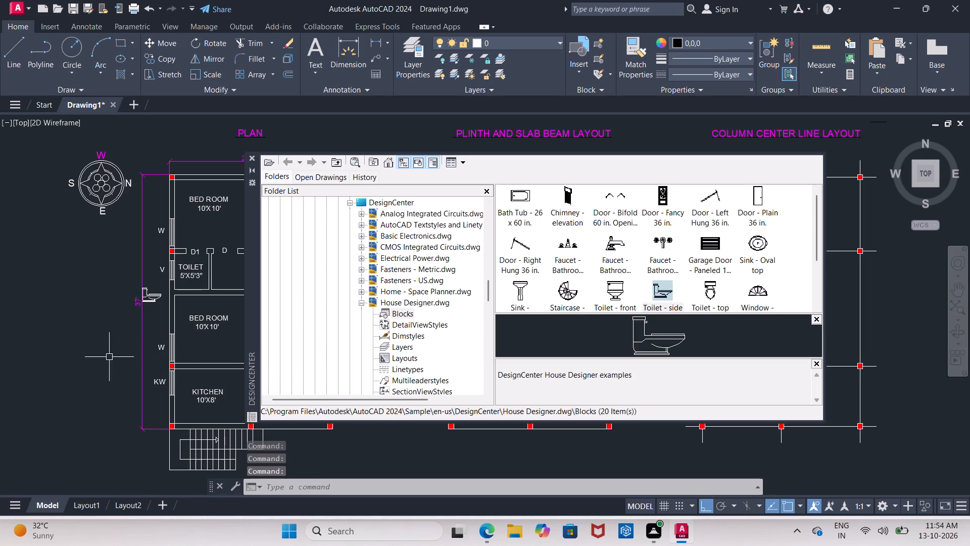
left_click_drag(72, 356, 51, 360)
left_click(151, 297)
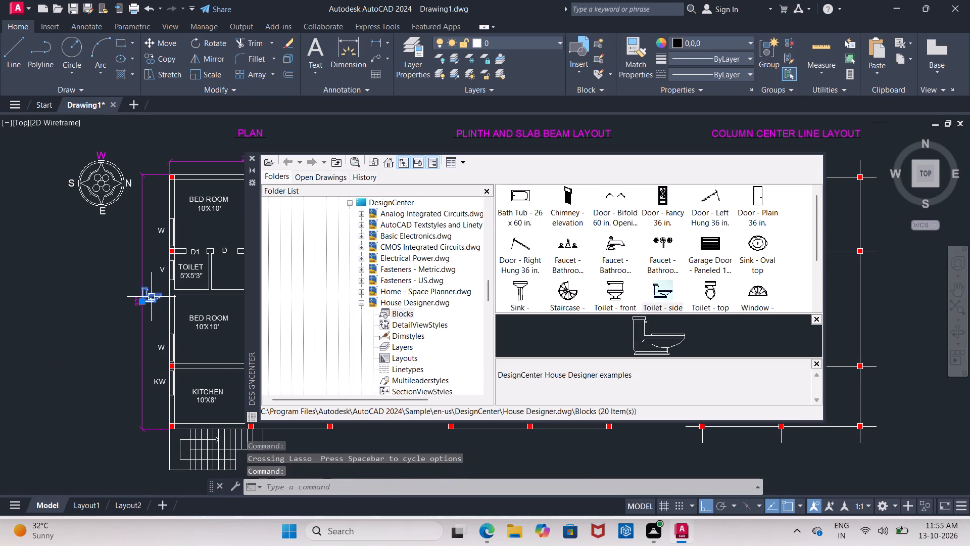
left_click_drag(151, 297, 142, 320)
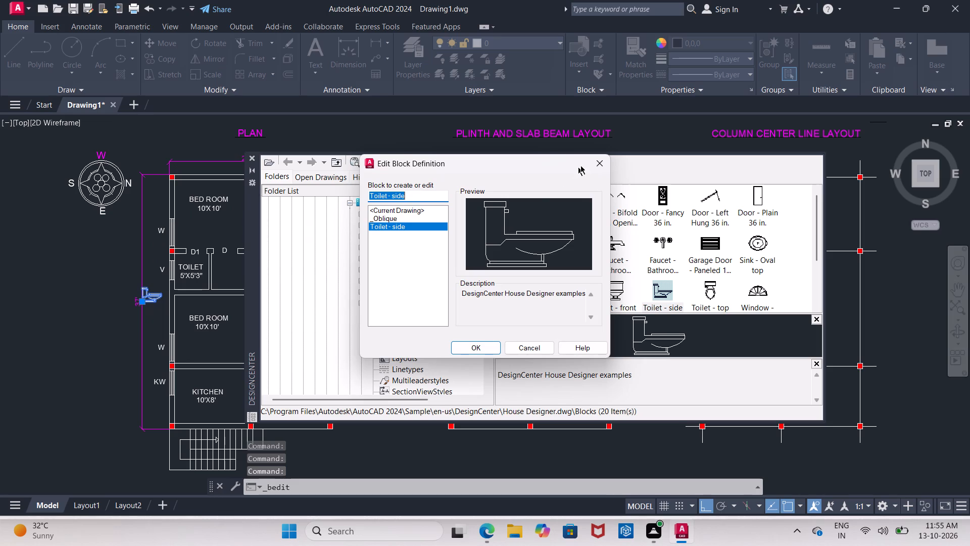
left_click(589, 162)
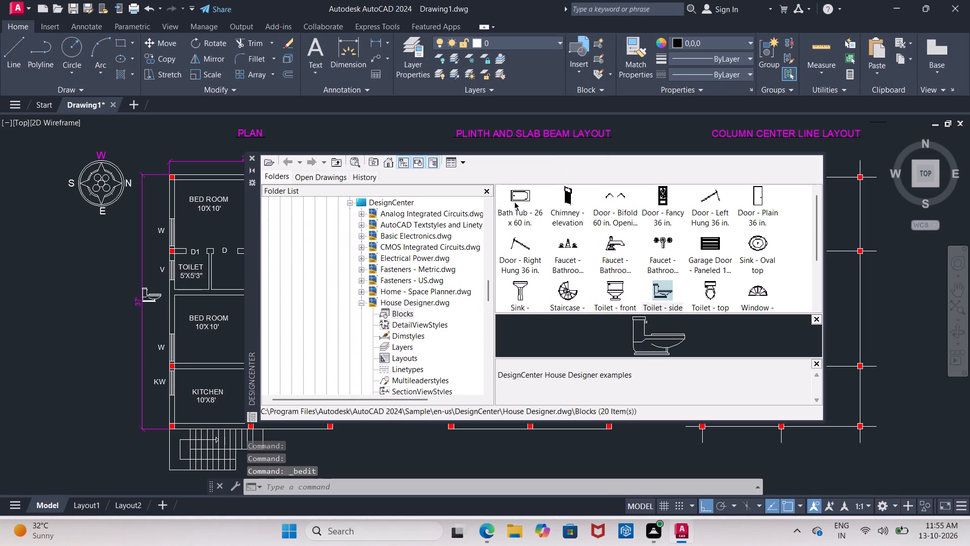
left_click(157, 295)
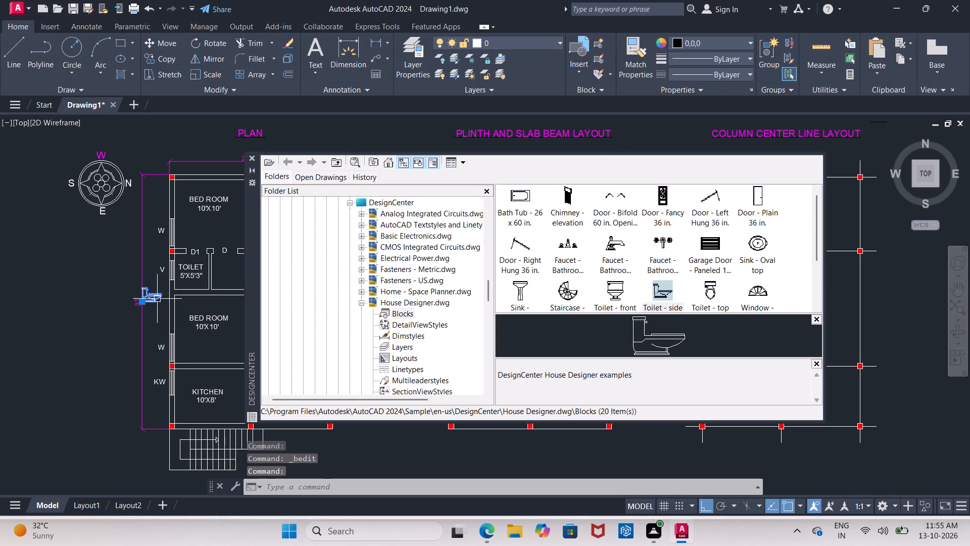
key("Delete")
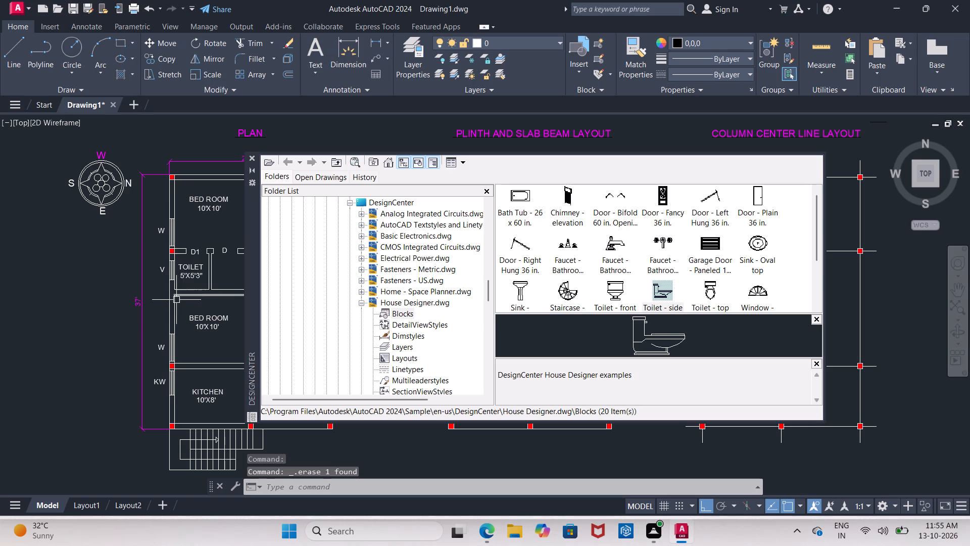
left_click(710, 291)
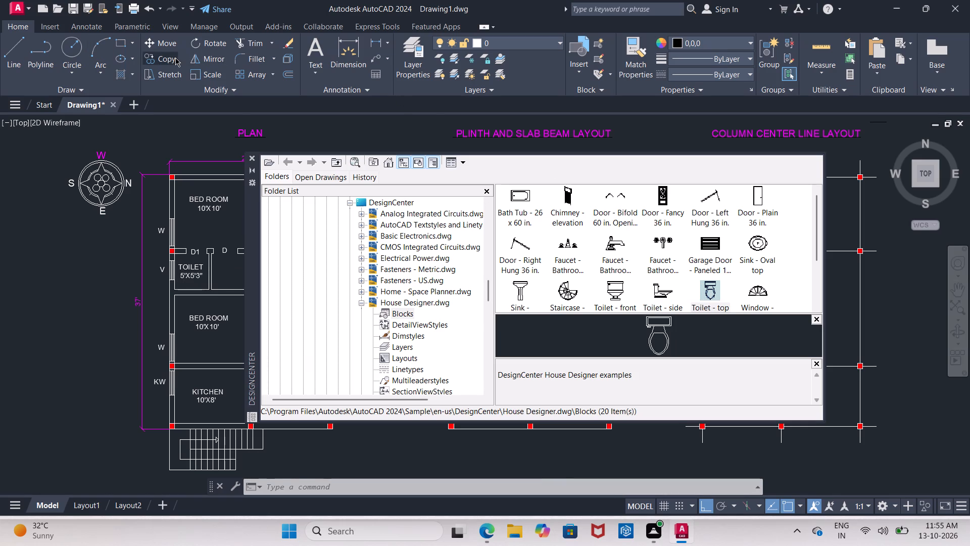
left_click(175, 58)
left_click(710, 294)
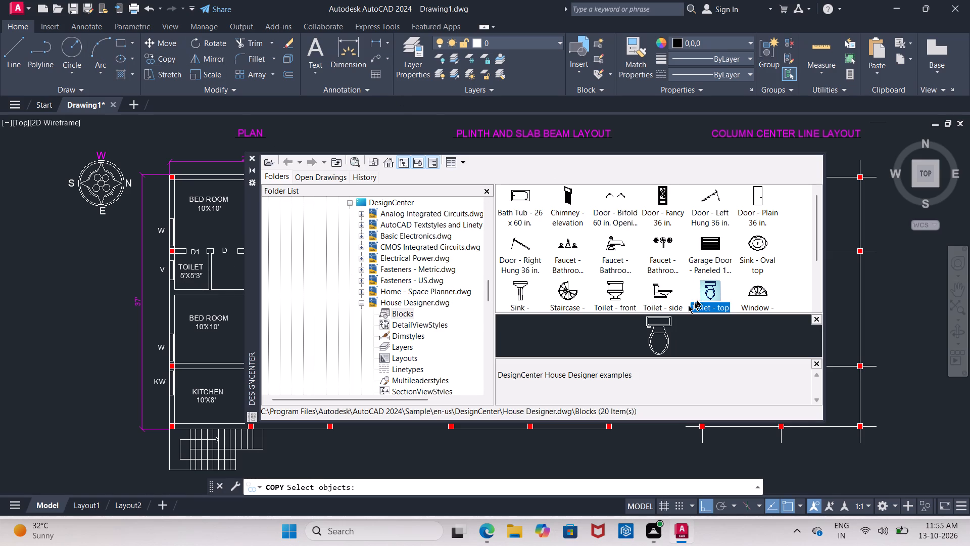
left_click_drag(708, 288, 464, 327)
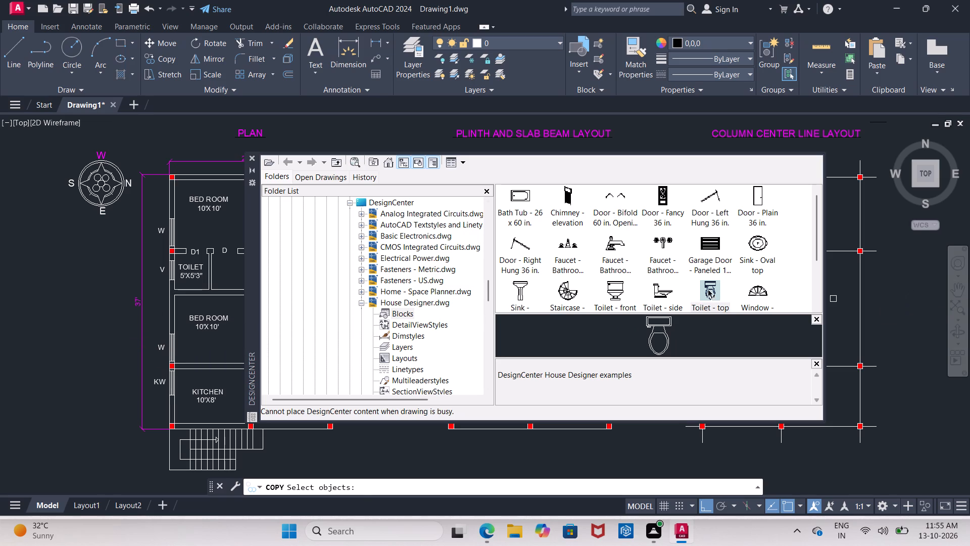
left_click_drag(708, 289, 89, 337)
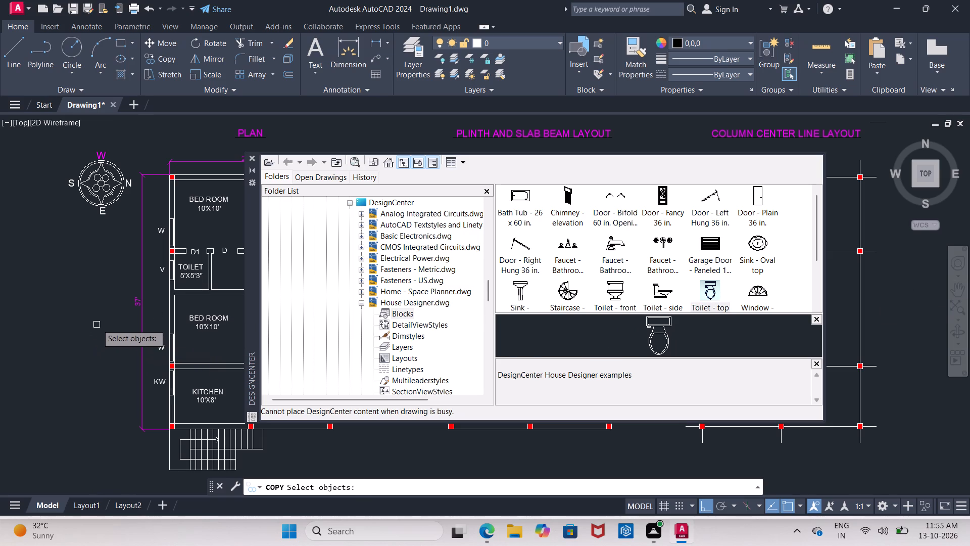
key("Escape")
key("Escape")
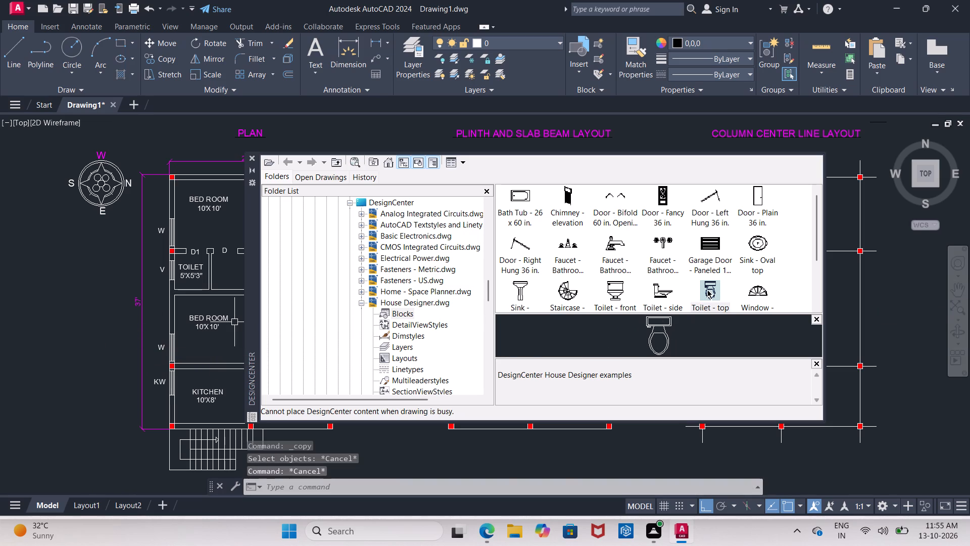
Insert the Toilet - top block from House Designer.dwg into the empty space left of the plan.
left_click(707, 289)
left_click_drag(708, 289, 214, 344)
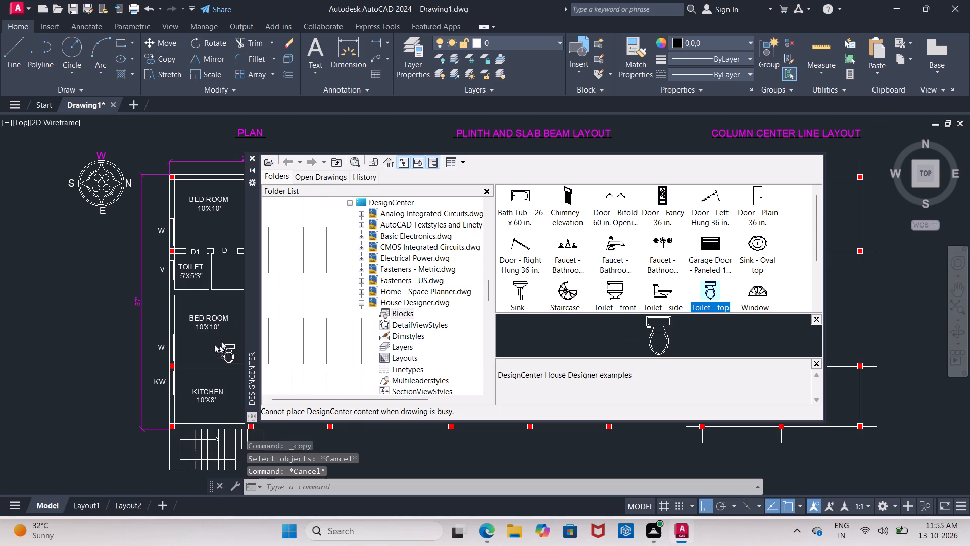
left_click_drag(214, 344, 80, 328)
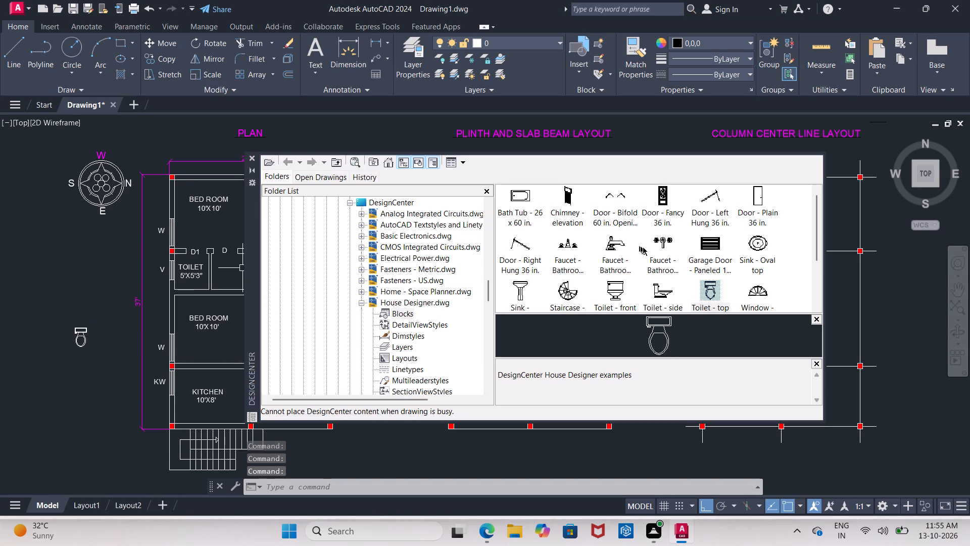
Open the Blocks collection of Kitchens.dwg from the DesignCenter sample folder.
scroll(629, 248, "up", 3)
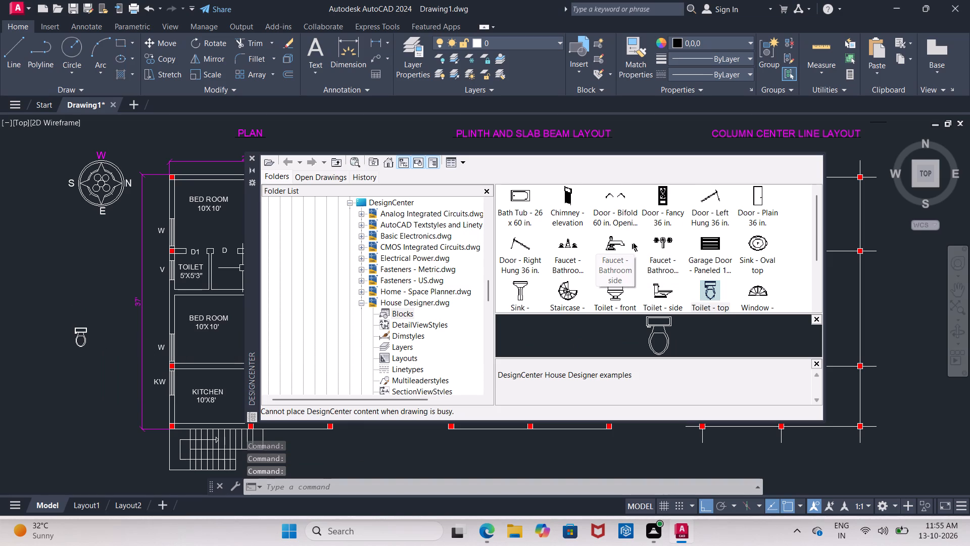
scroll(633, 242, "down", 2)
scroll(633, 242, "up", 3)
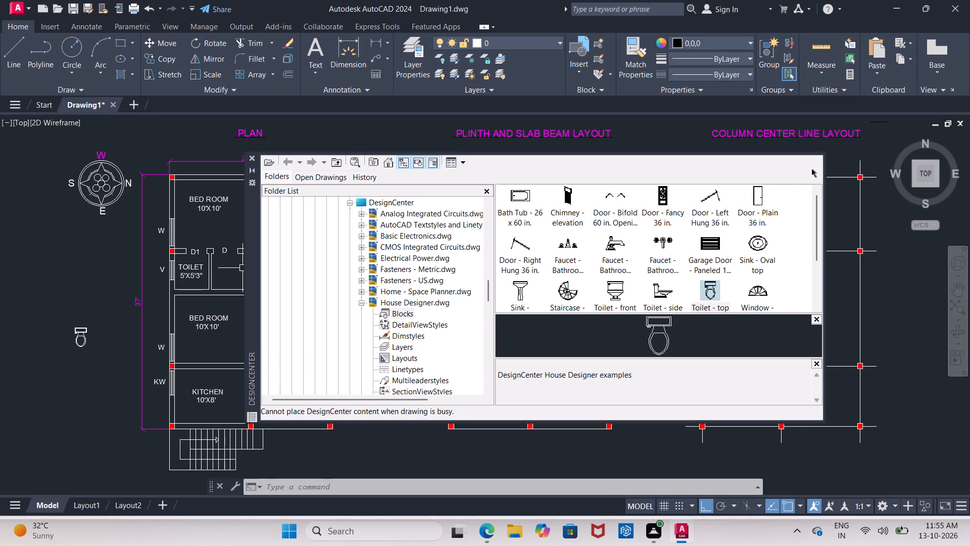
left_click(288, 161)
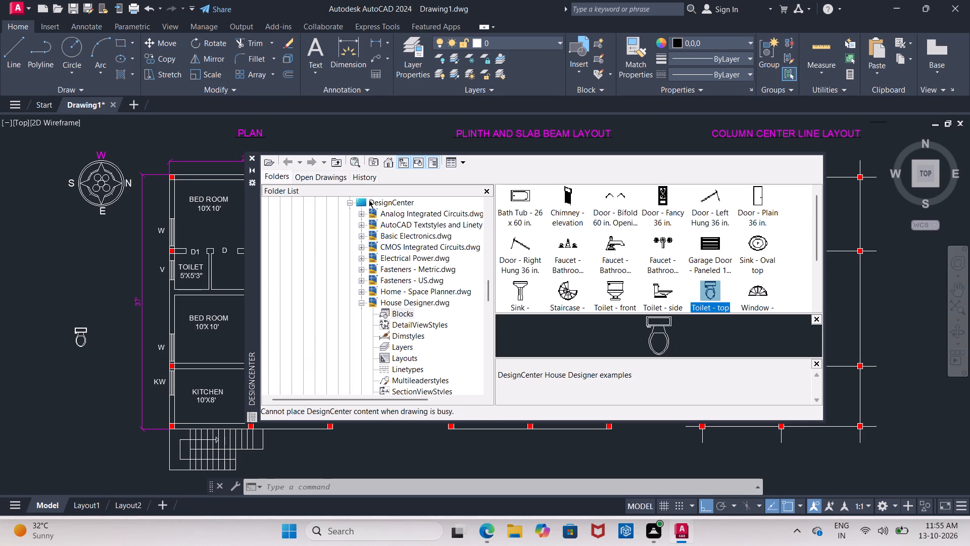
left_click(369, 200)
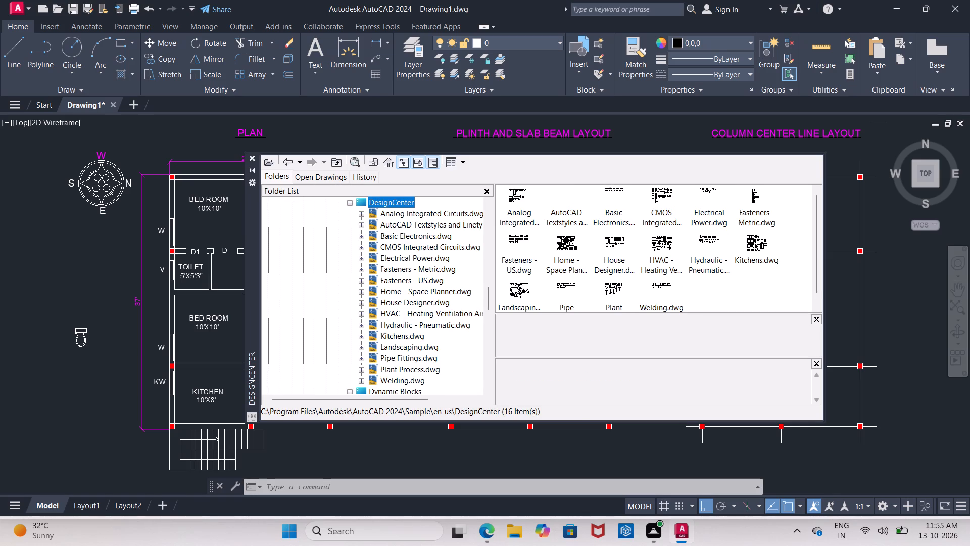
double_click(755, 243)
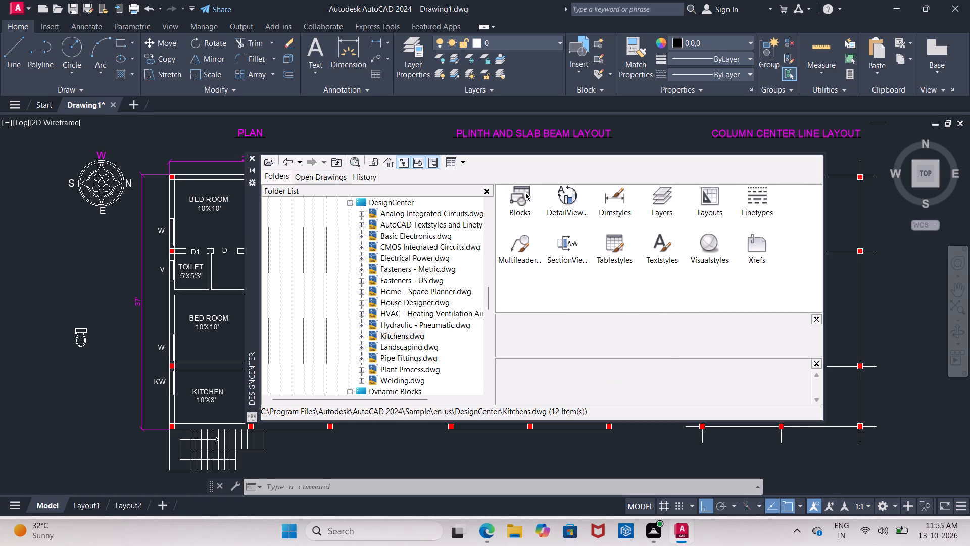
double_click(523, 196)
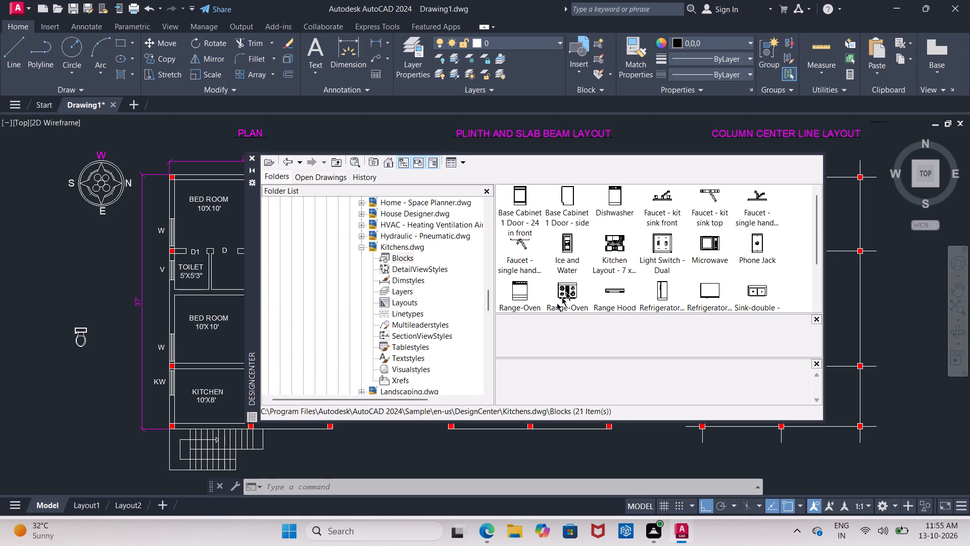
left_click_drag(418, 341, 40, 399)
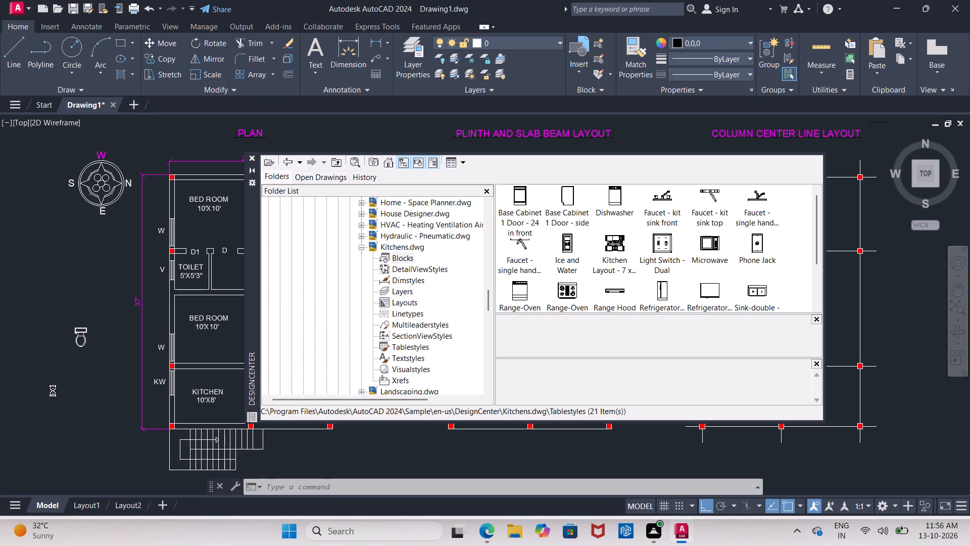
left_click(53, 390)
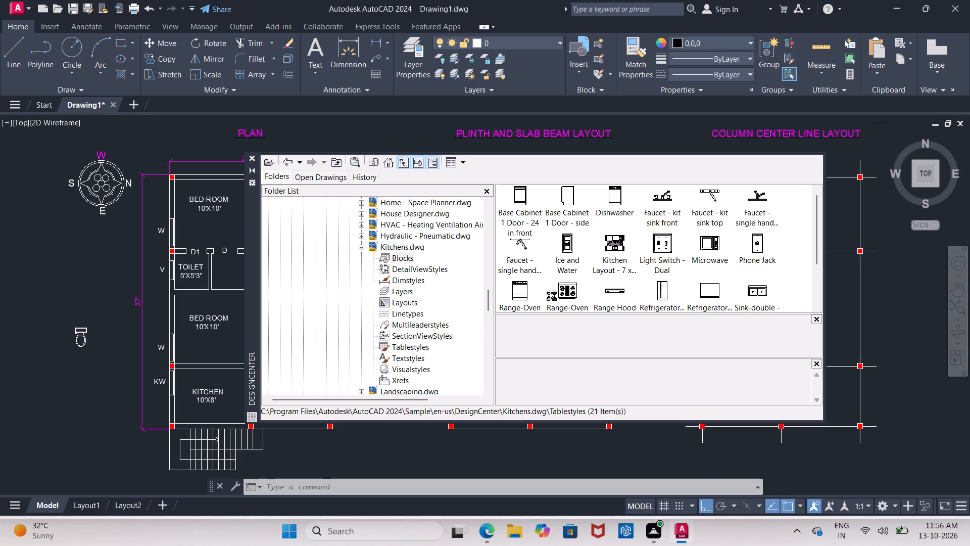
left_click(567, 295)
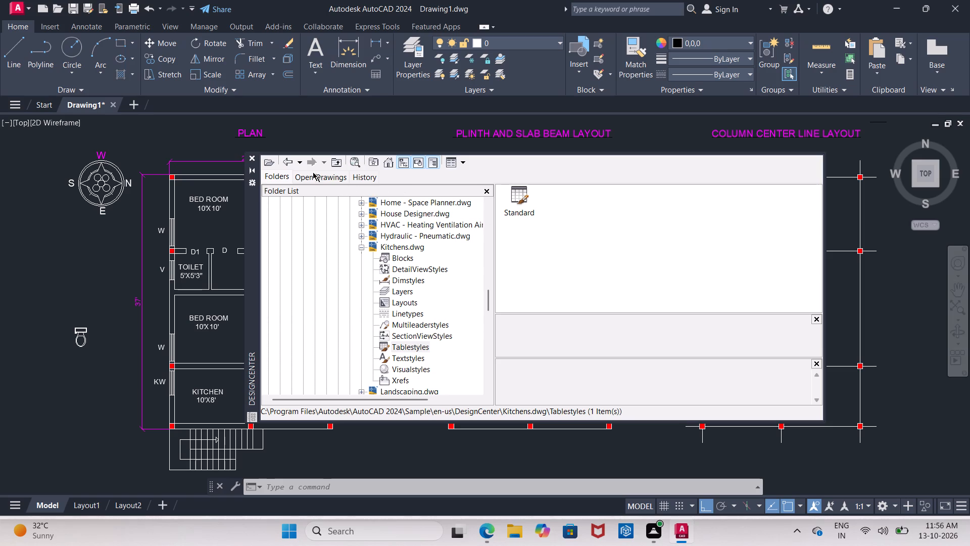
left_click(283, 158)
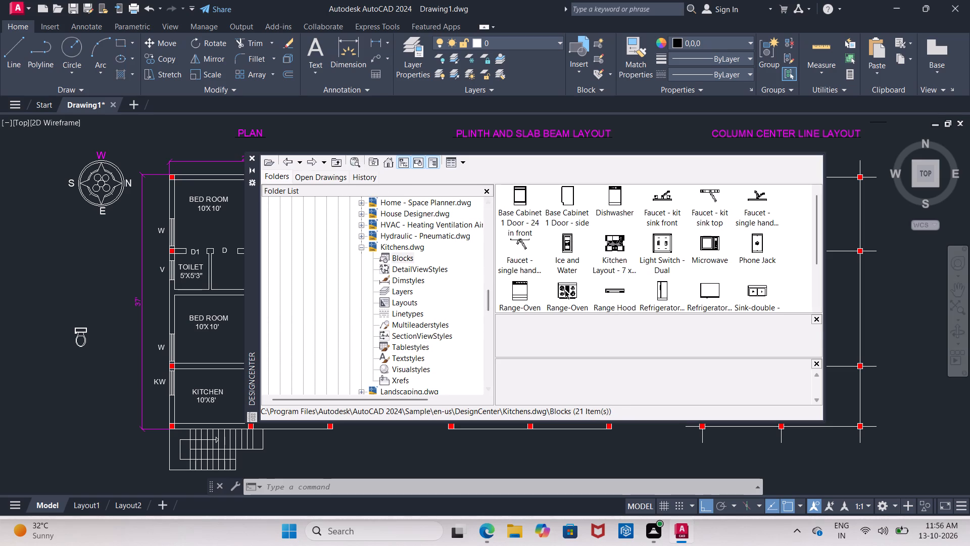
Insert the four-burner Range-Oven top-view block from Kitchens.dwg into the empty space outside the kitchen, below the toilet block.
left_click(565, 290)
left_click_drag(566, 291, 126, 377)
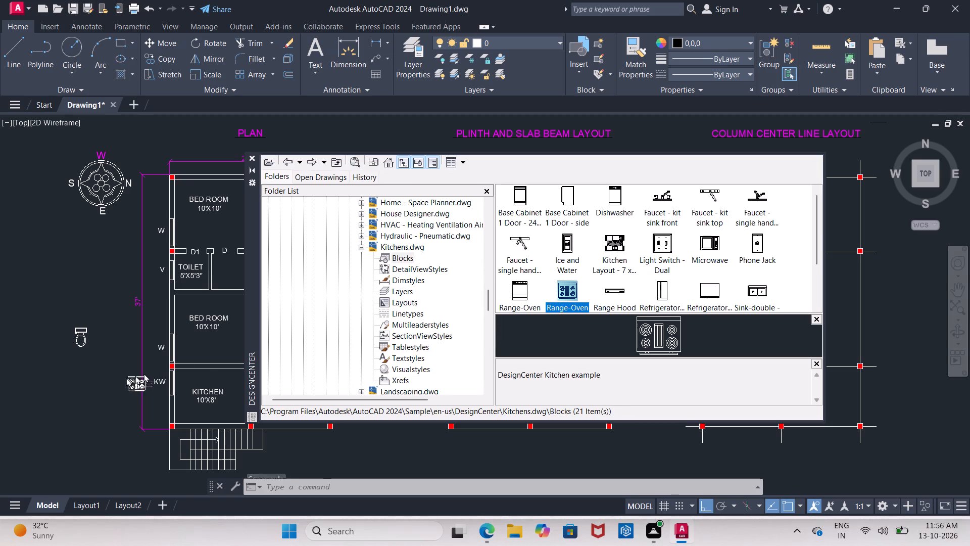
left_click_drag(126, 377, 61, 382)
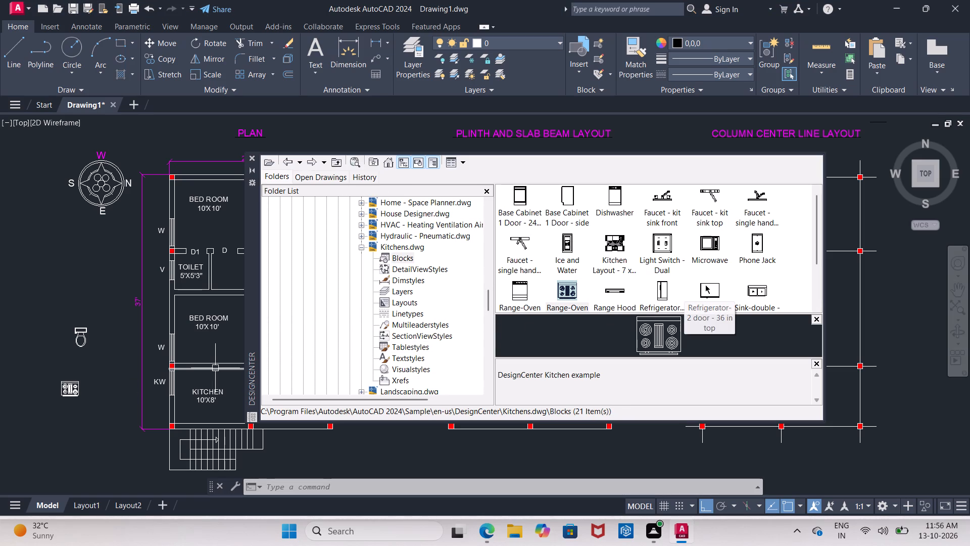
Look through the Kitchens.dwg blocks and the Blocks collection of House Designer.dwg for more blocks to furnish the plan.
scroll(705, 285, "down", 1)
scroll(705, 284, "up", 1)
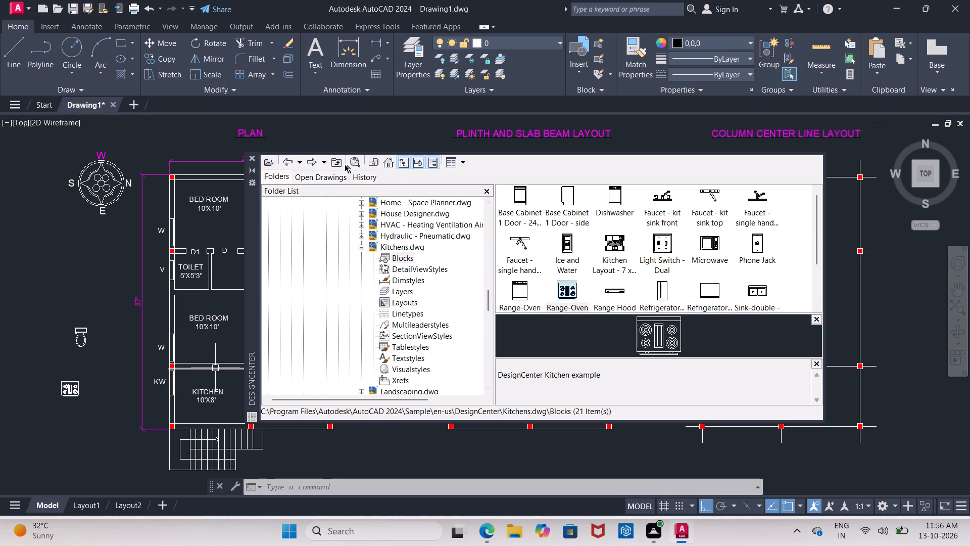
left_click(292, 159)
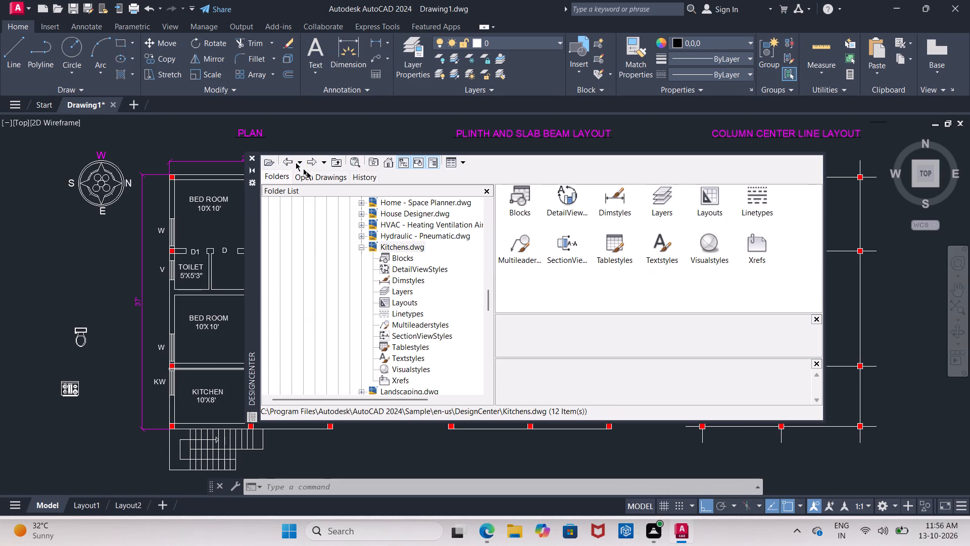
left_click(286, 161)
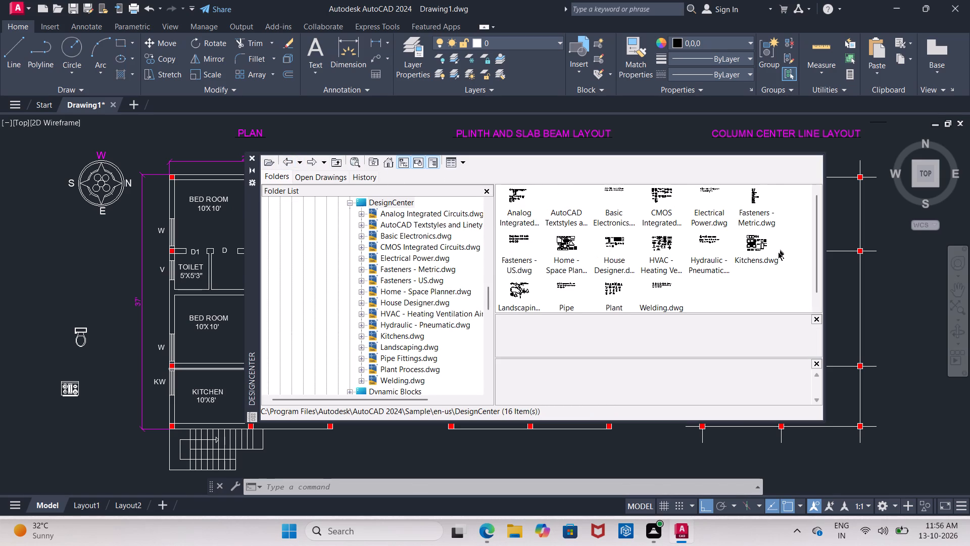
double_click(614, 241)
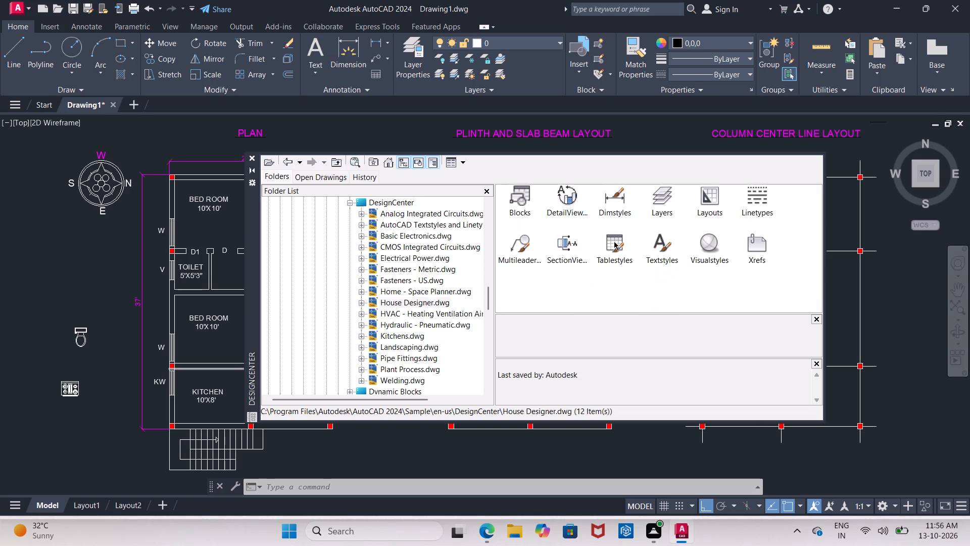
left_click(522, 197)
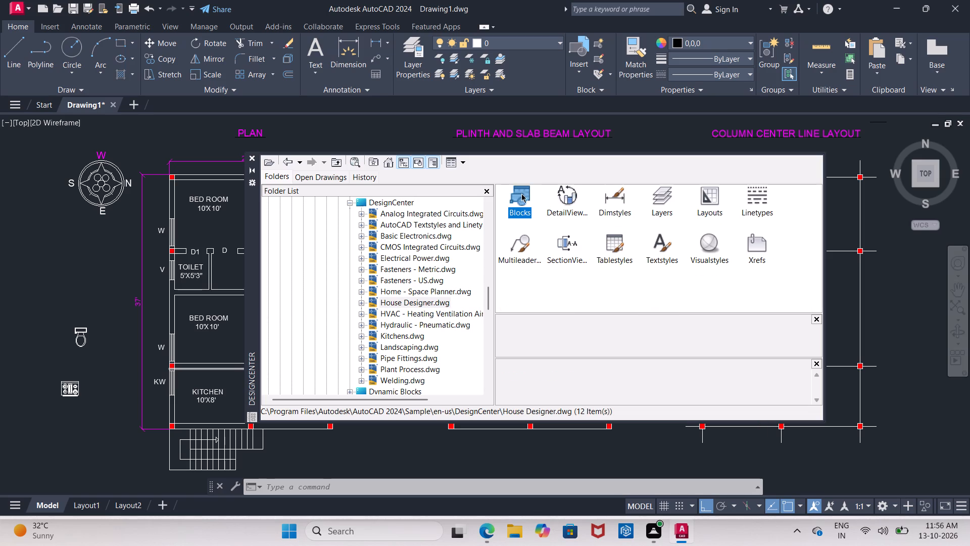
left_click(653, 300)
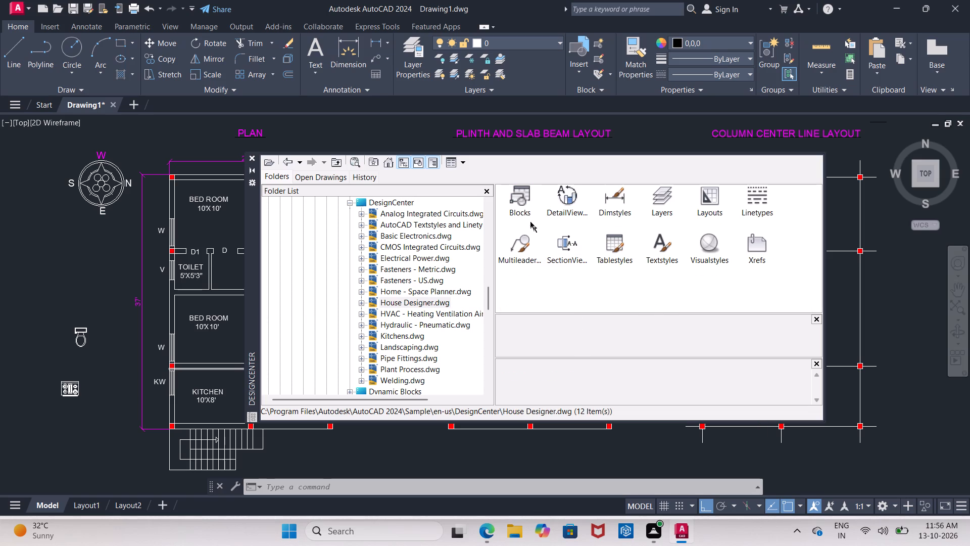
double_click(518, 198)
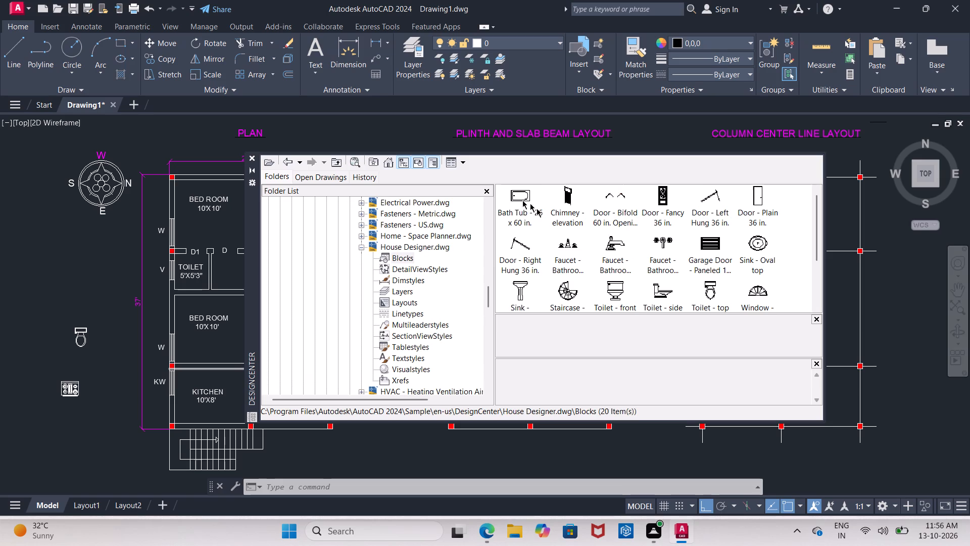
left_click(288, 161)
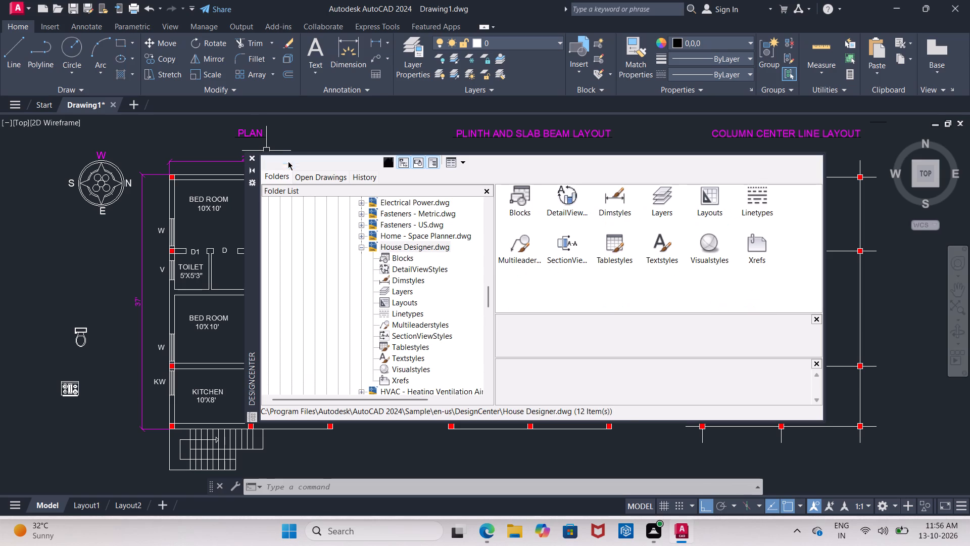